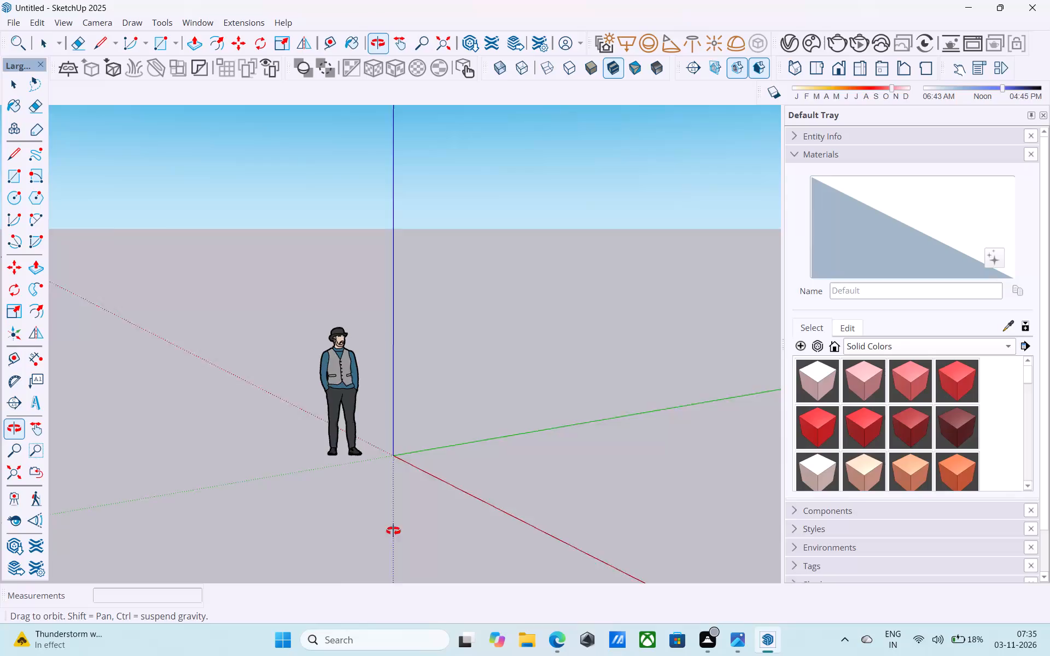
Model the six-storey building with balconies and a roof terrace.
Draw a 10' by 12' rectangle on the ground plane near the origin.
shift+middle_drag(573, 536, 590, 326)
scroll(590, 326, down, 2)
middle_drag(592, 334, 627, 429)
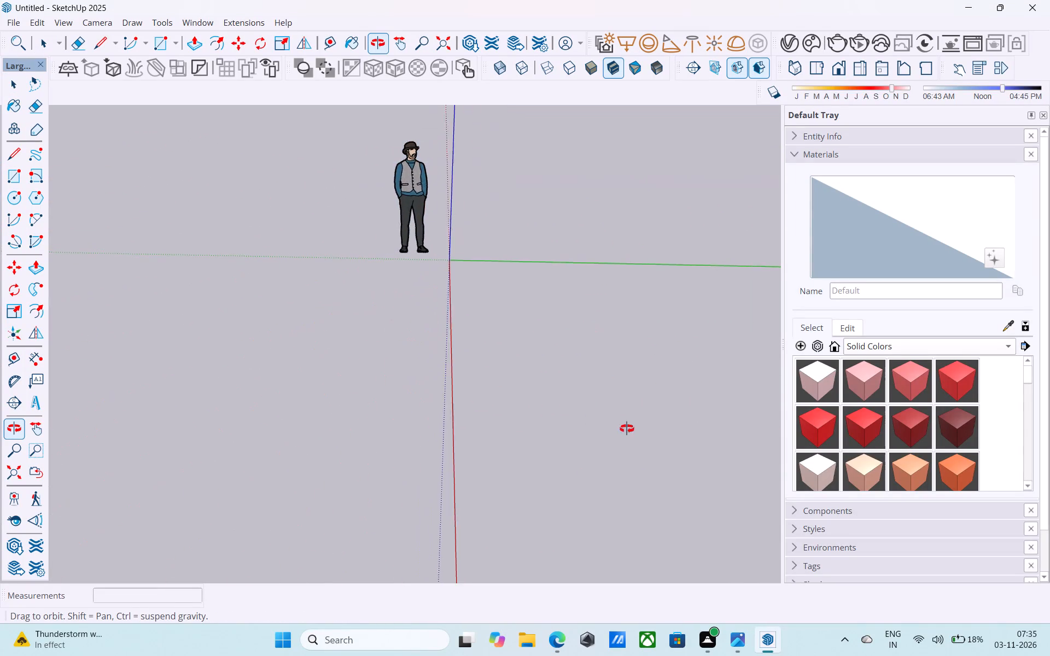
middle_drag(627, 429, 528, 415)
key(r)
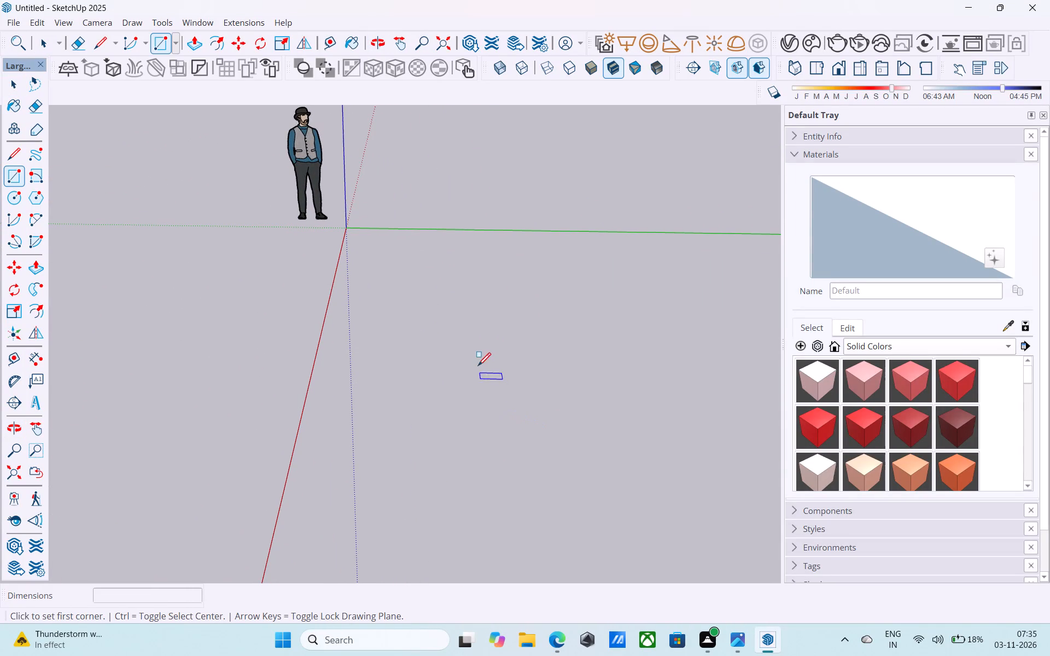
click(470, 339)
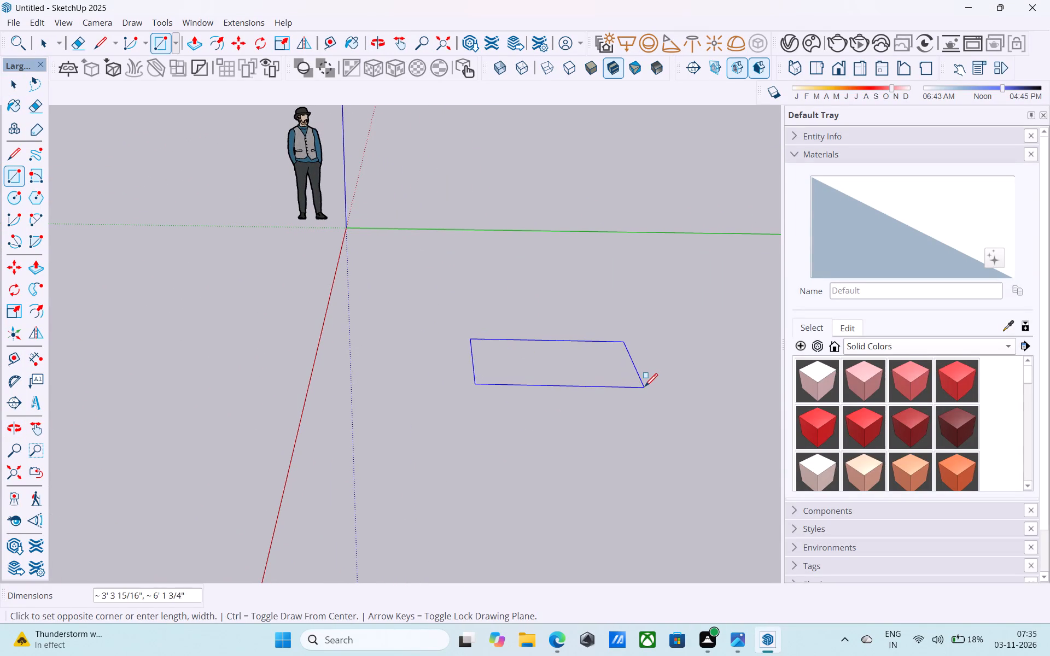
scroll(645, 388, down, 3)
middle_drag(645, 388, 616, 385)
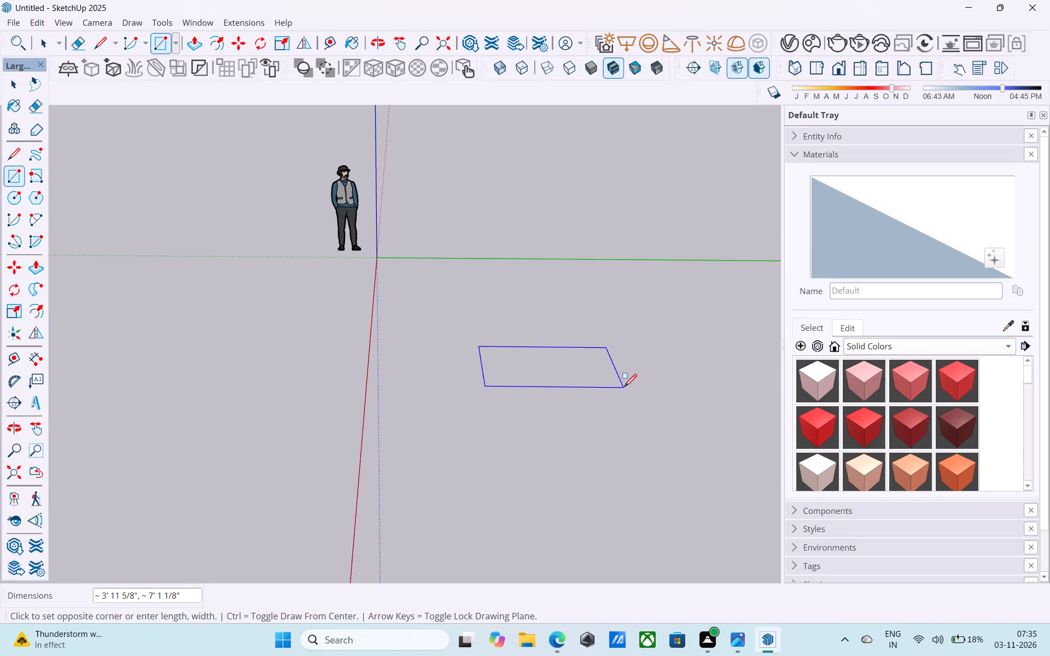
scroll(588, 373, down, 3)
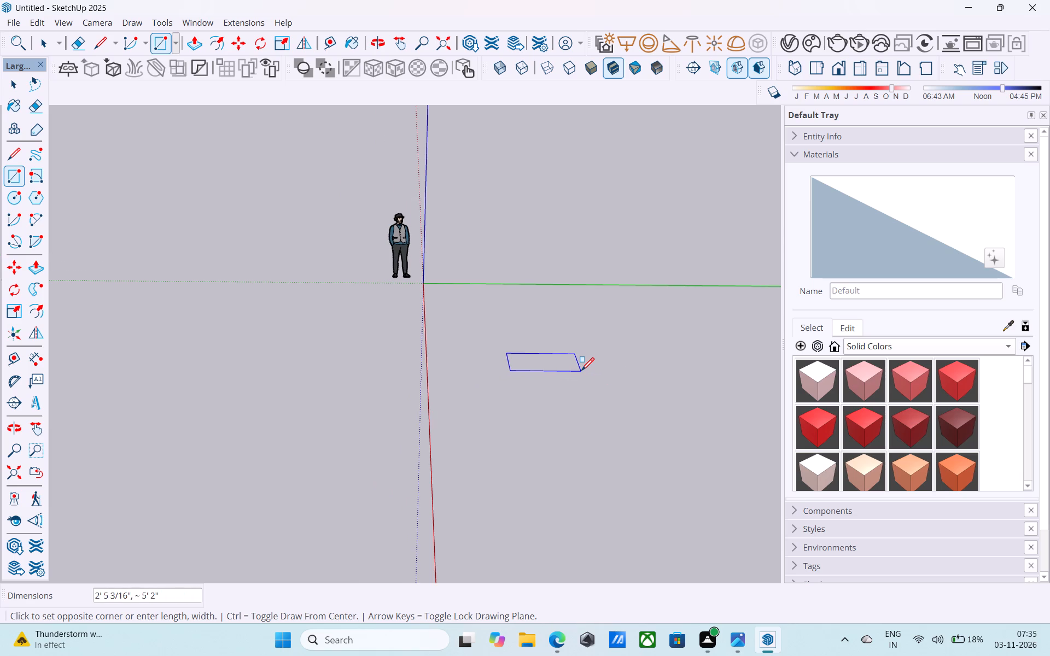
scroll(581, 372, down, 2)
scroll(340, 360, down, 5)
middle_drag(512, 411, 475, 400)
middle_click(475, 400)
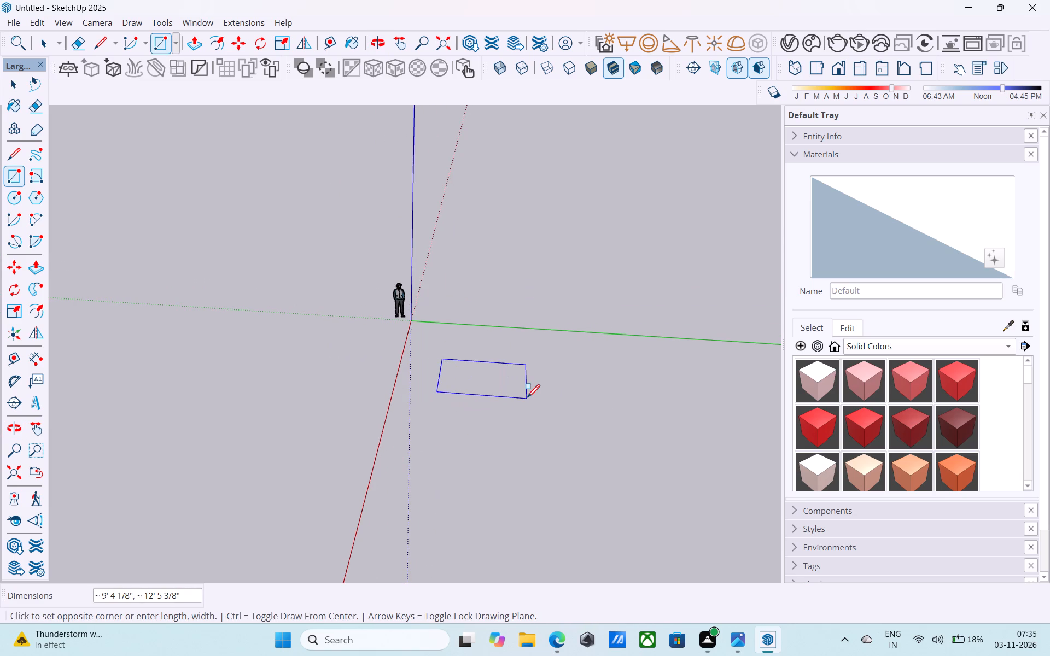
scroll(527, 399, up, 5)
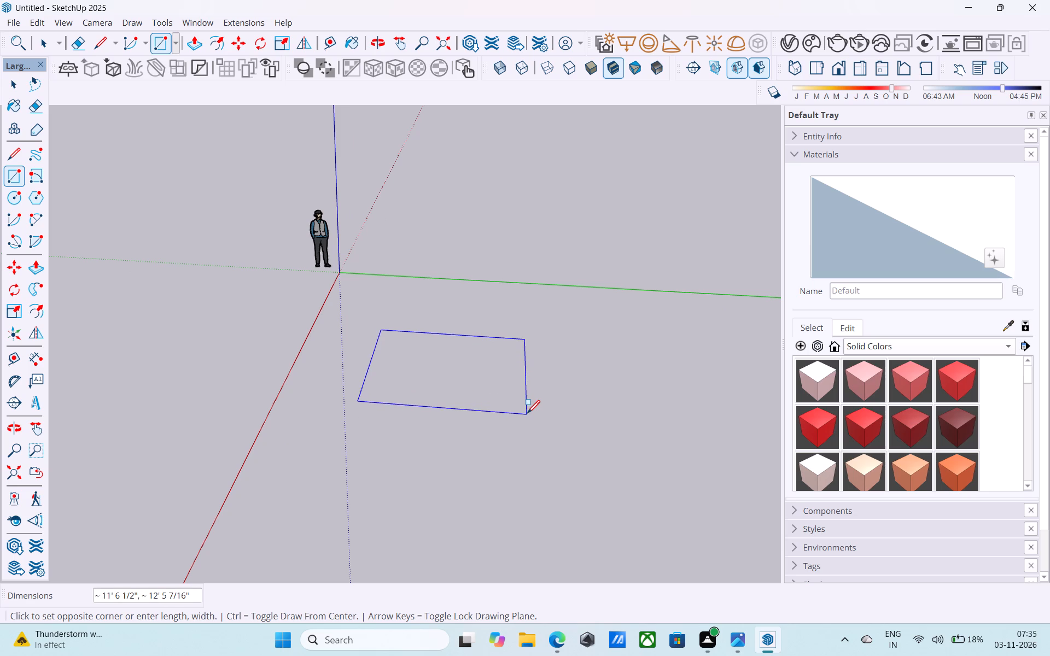
text(10',)
key(1)
text(2')
key(Return)
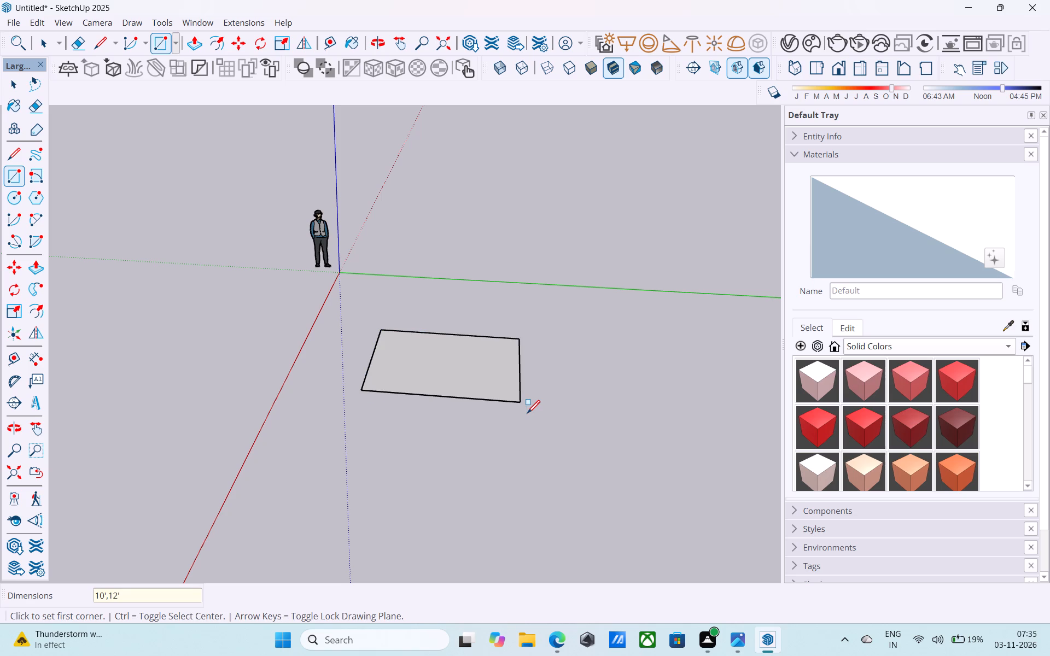
key(space)
Push/Pull the rectangle upward into a slab 1' thick.
scroll(528, 402, down, 6)
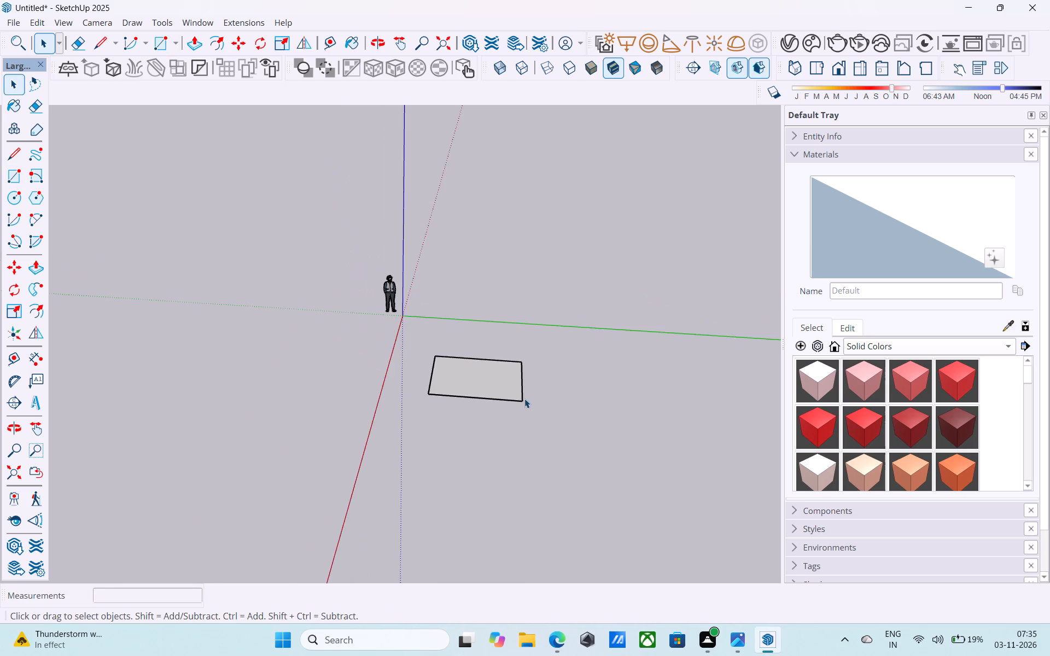
middle_drag(524, 399, 581, 475)
scroll(494, 317, up, 9)
double_click(439, 372)
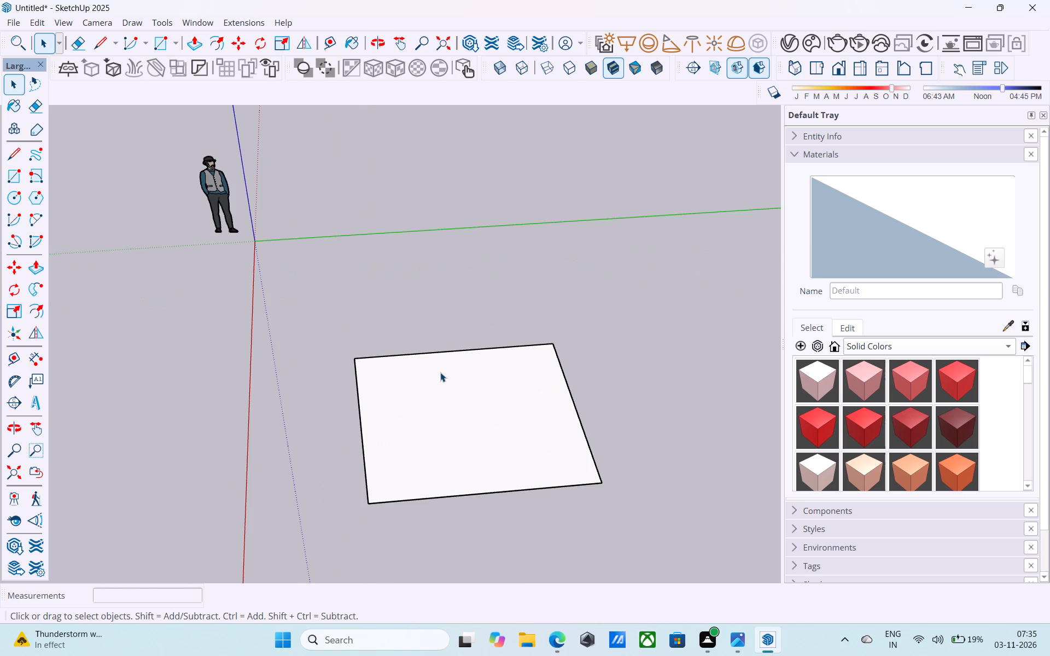
scroll(520, 468, down, 6)
shift+middle_drag(520, 468, 528, 267)
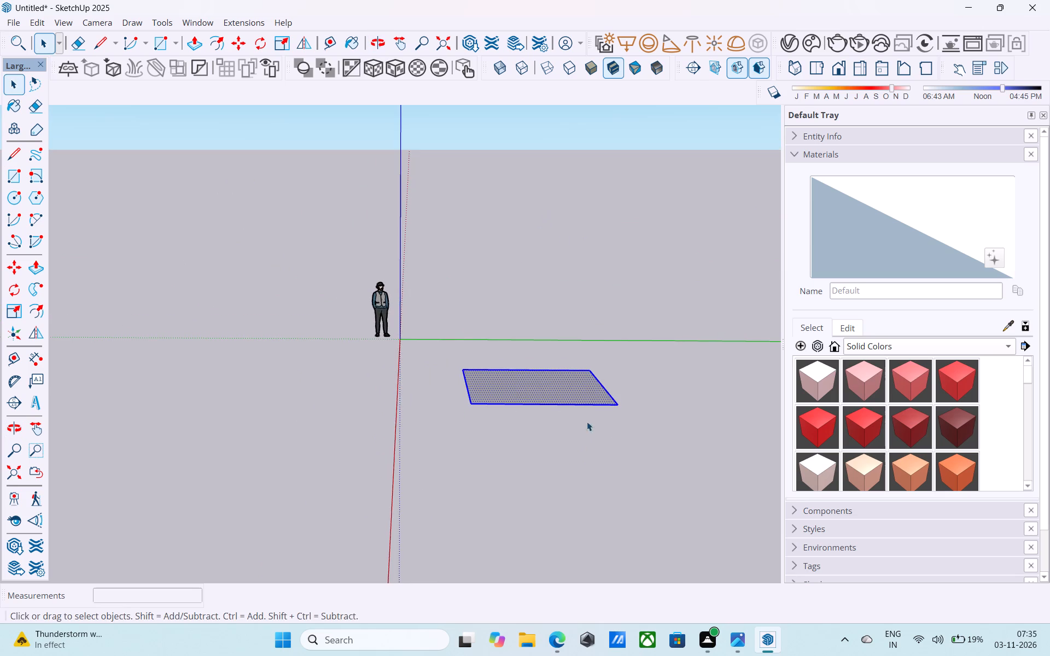
scroll(586, 449, up, 8)
click(533, 451)
scroll(540, 429, down, 4)
middle_drag(540, 430, 510, 538)
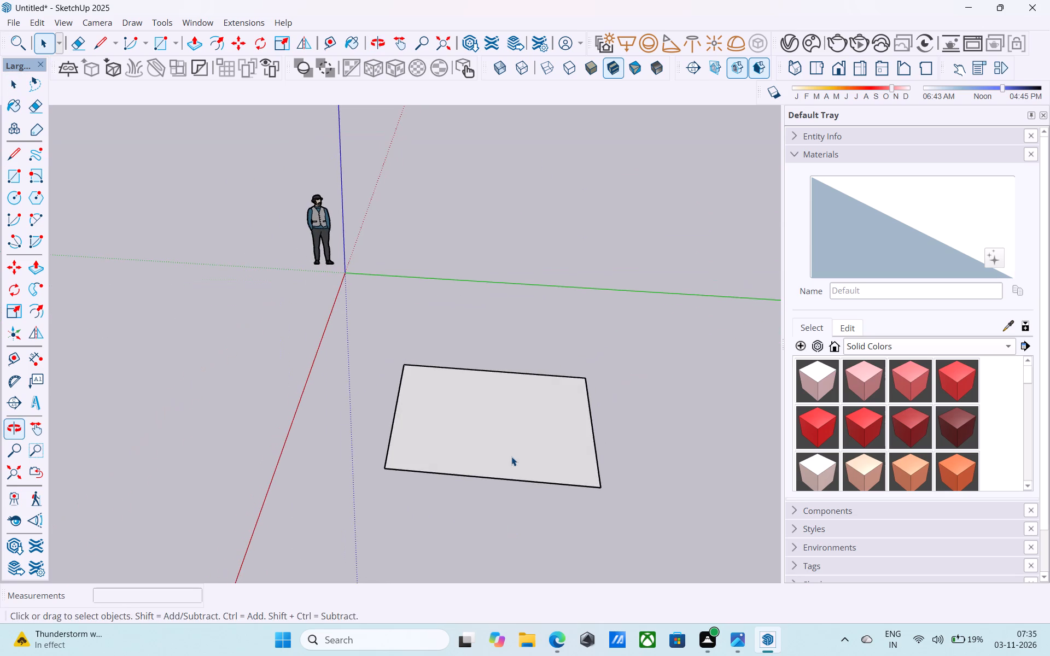
click(512, 447)
key(p)
click(513, 446)
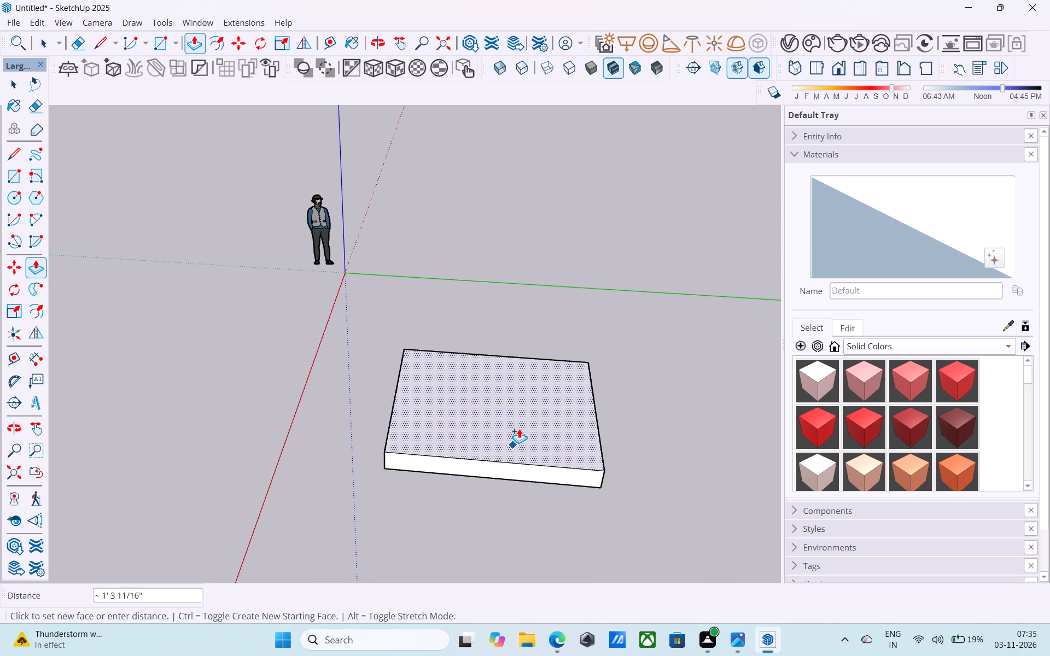
text(2')
key(Return)
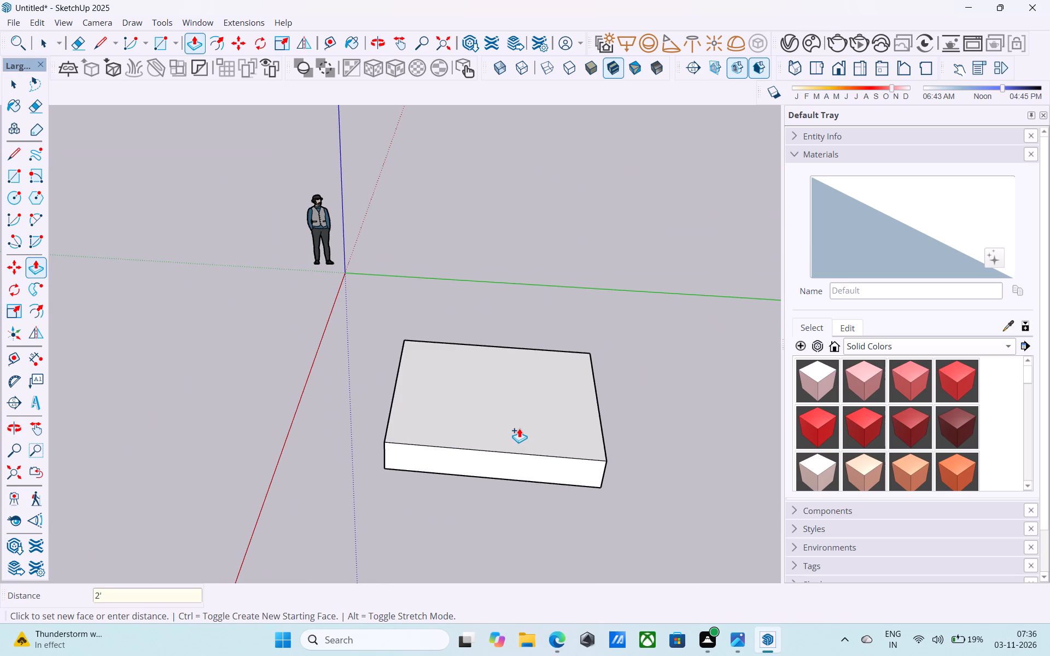
key(1)
key(apostrophe)
key(Return)
key(space)
Push/Pull the slab's front side face outward along the red axis by about 38' 3".
scroll(519, 426, down, 5)
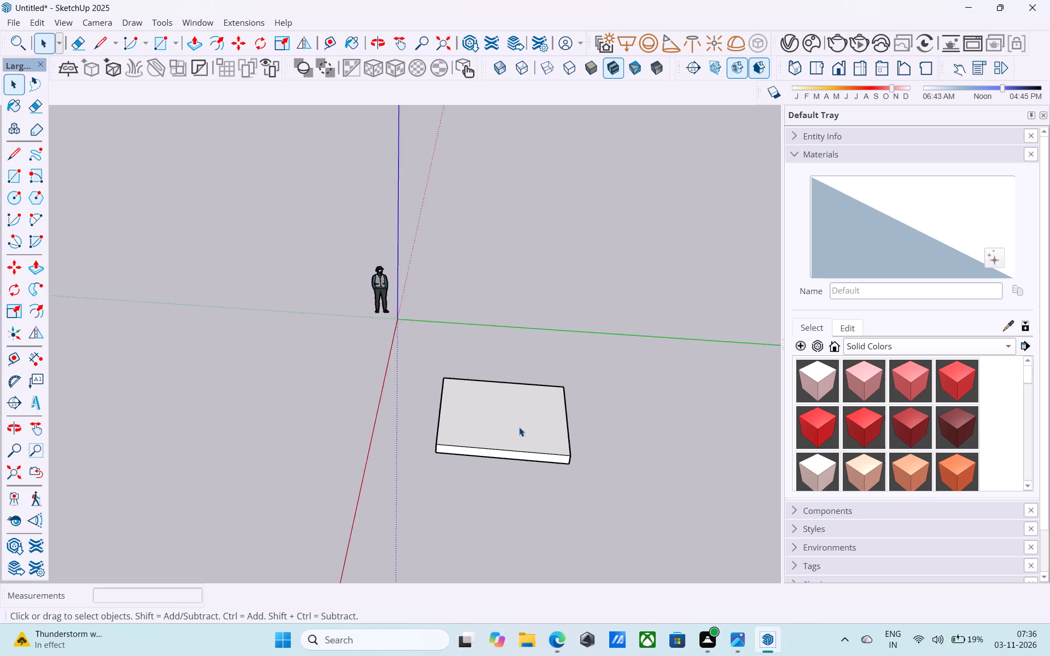
middle_drag(519, 427, 581, 242)
scroll(565, 309, up, 6)
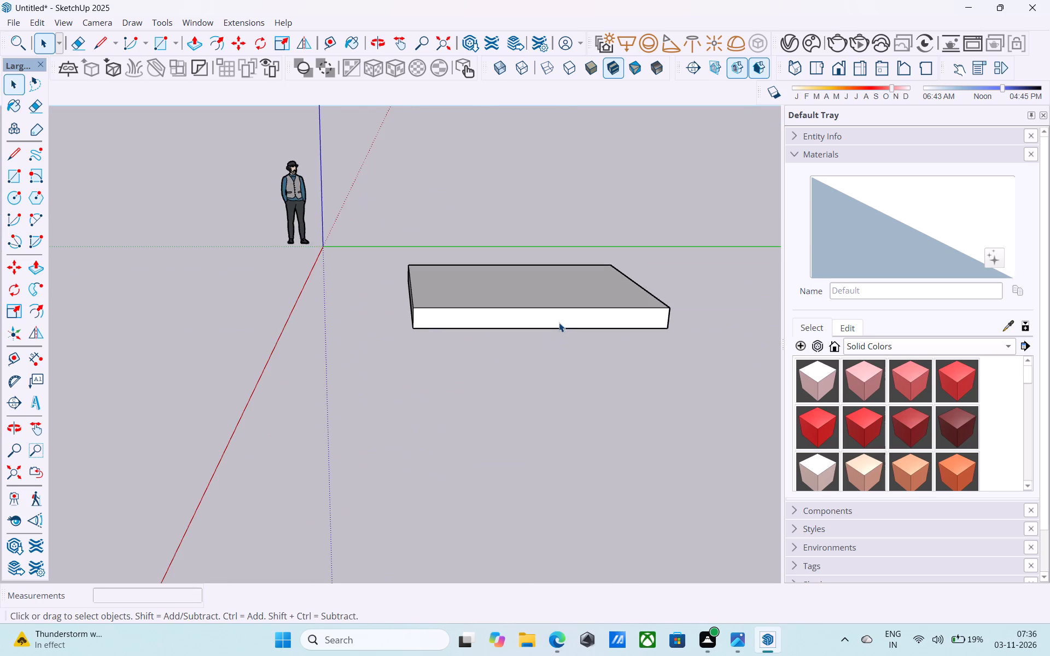
click(559, 323)
key(p)
click(559, 323)
scroll(547, 419, down, 9)
shift+middle_drag(547, 420, 516, 370)
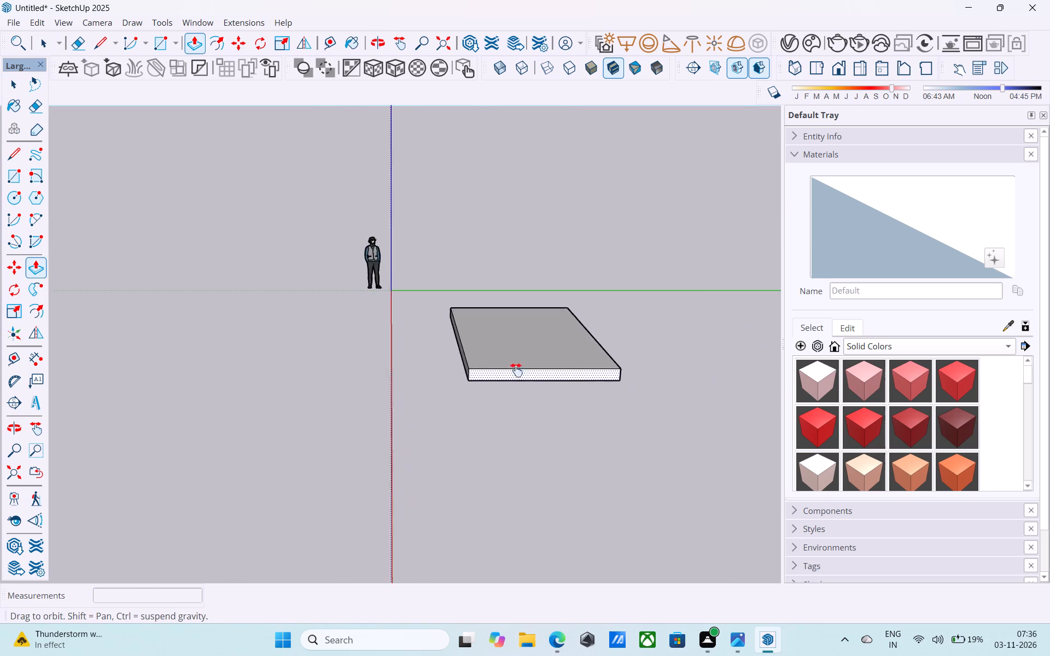
shift+middle_drag(516, 370, 517, 455)
scroll(522, 469, down, 4)
shift+middle_drag(528, 522, 470, 353)
click(442, 481)
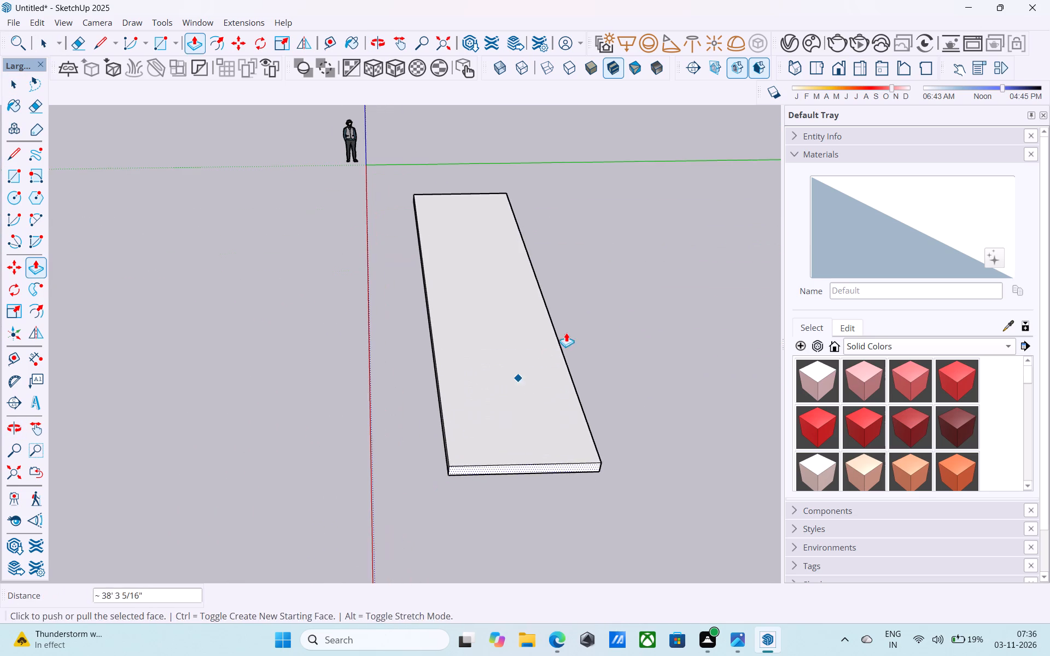
shift+middle_drag(566, 332, 319, 283)
shift+scroll(566, 332, down, 1)
scroll(442, 397, up, 5)
key(space)
Push/Pull the slab's long side face outward along the green axis to form a broad, roughly square platform.
click(425, 351)
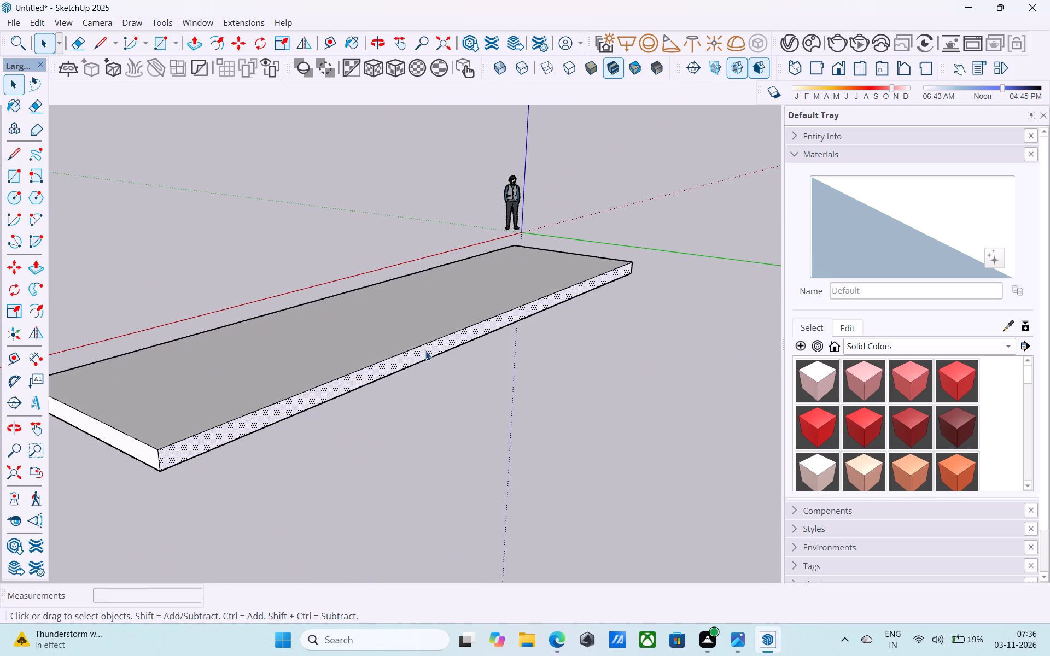
key(p)
click(426, 349)
scroll(499, 373, down, 9)
middle_drag(507, 389, 653, 491)
click(732, 408)
middle_drag(716, 411, 740, 549)
middle_drag(512, 350, 498, 364)
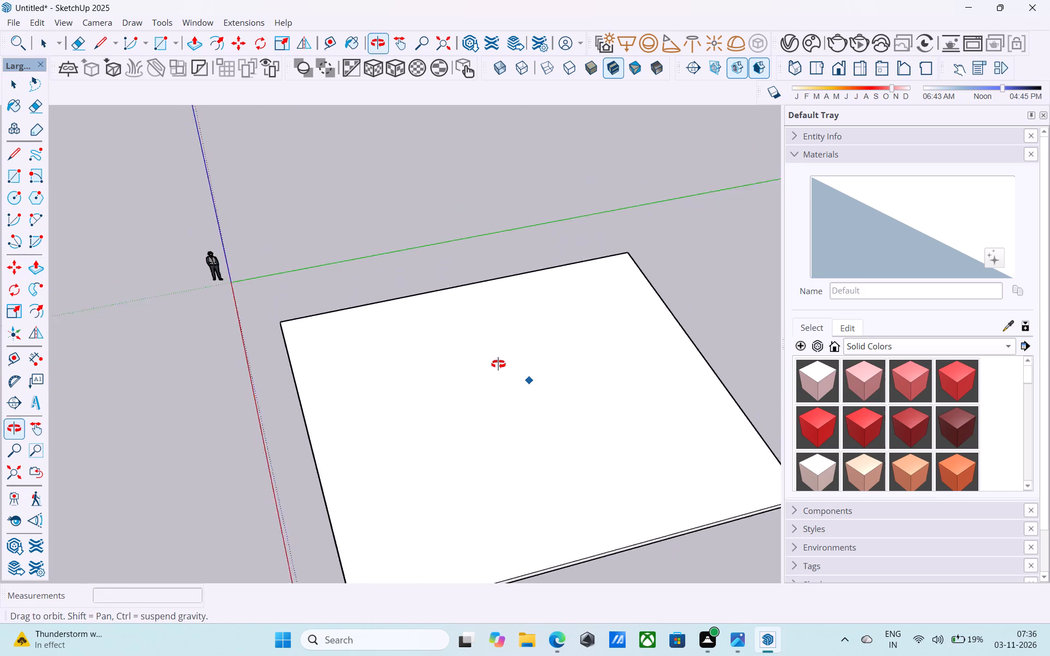
middle_drag(498, 364, 481, 360)
scroll(476, 361, up, 5)
key(space)
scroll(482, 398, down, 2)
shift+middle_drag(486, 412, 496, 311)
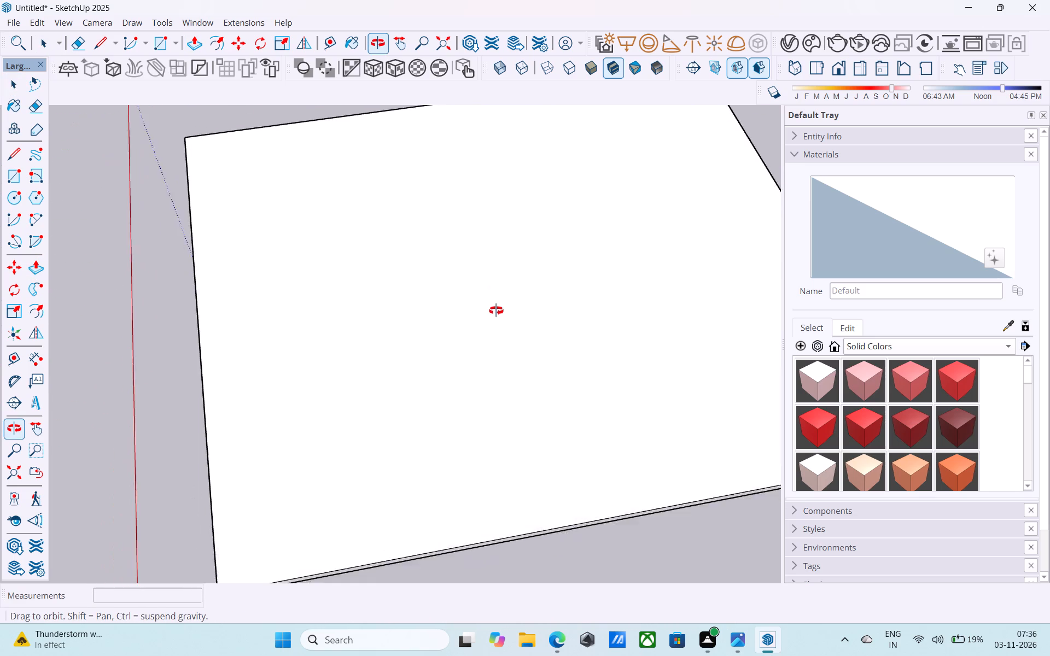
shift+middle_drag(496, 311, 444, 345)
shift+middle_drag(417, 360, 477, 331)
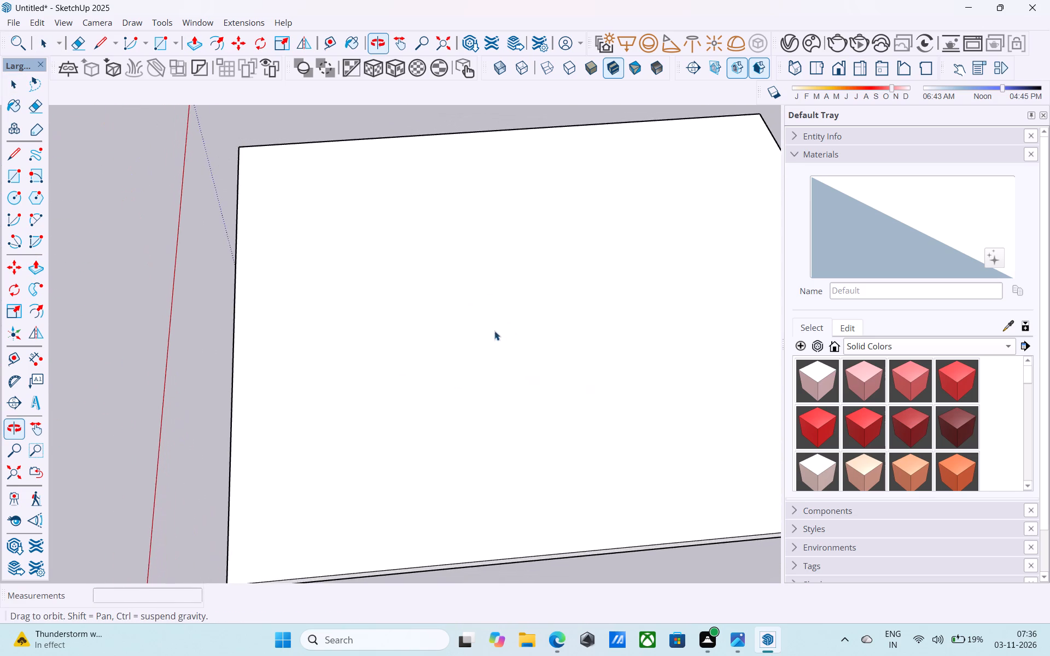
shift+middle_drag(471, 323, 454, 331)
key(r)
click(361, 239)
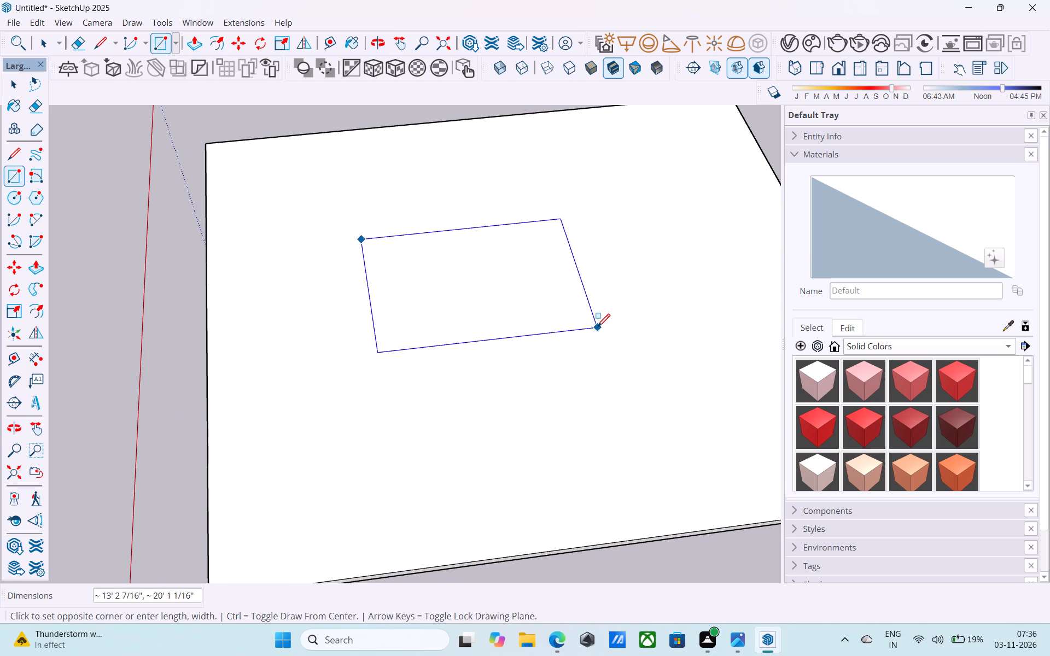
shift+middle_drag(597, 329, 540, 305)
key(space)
Select all of the slab's connected geometry and make it a group.
double_click(538, 319)
right_click(538, 319)
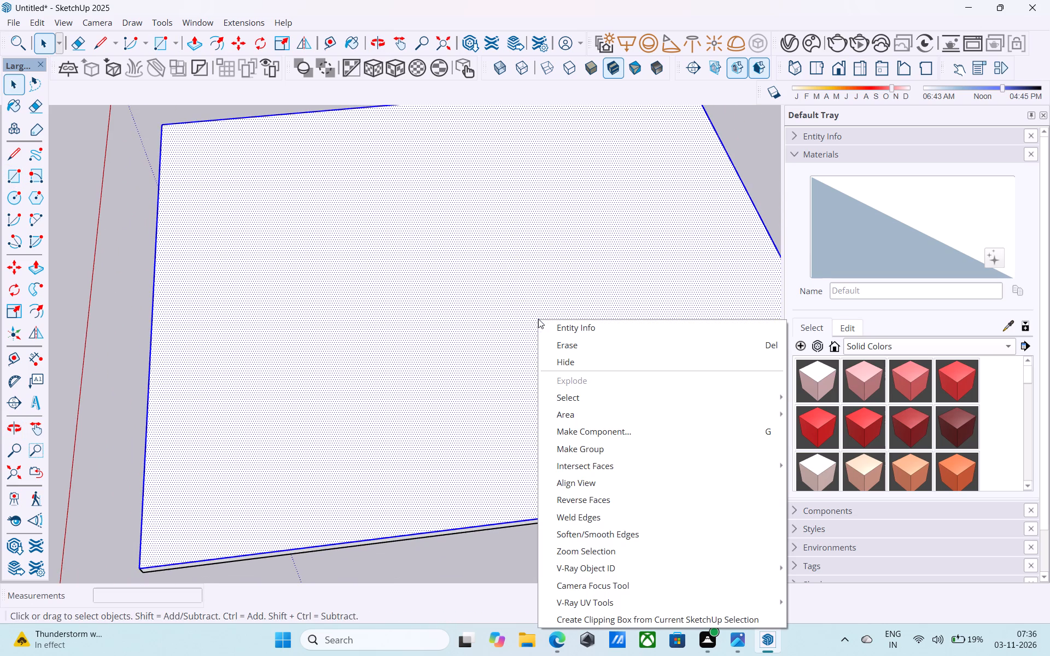
triple_click(428, 374)
right_click(429, 374)
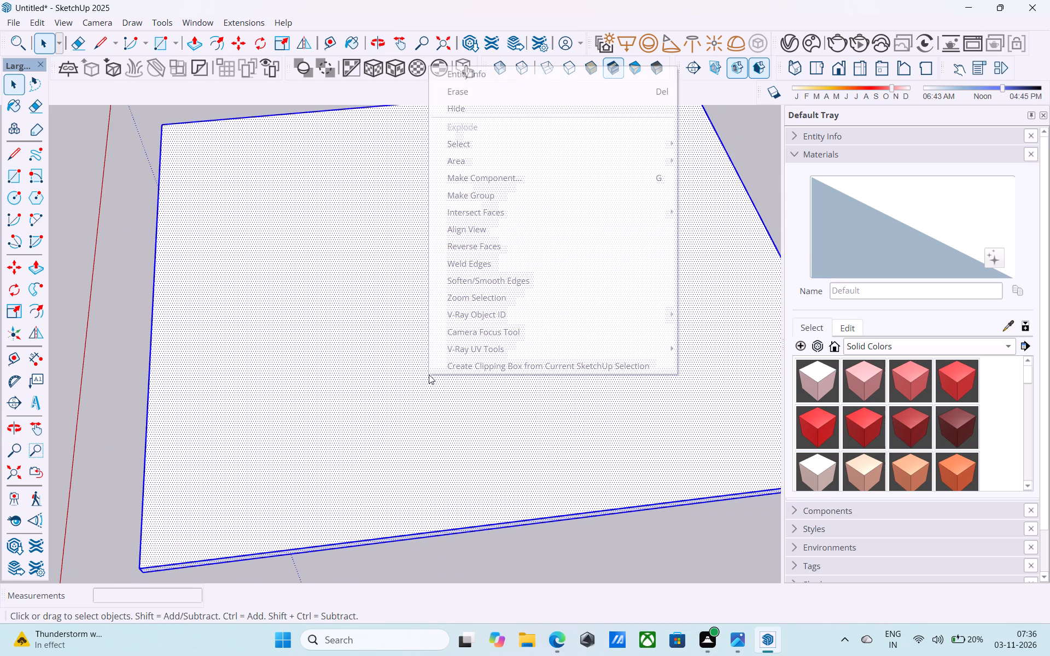
click(516, 201)
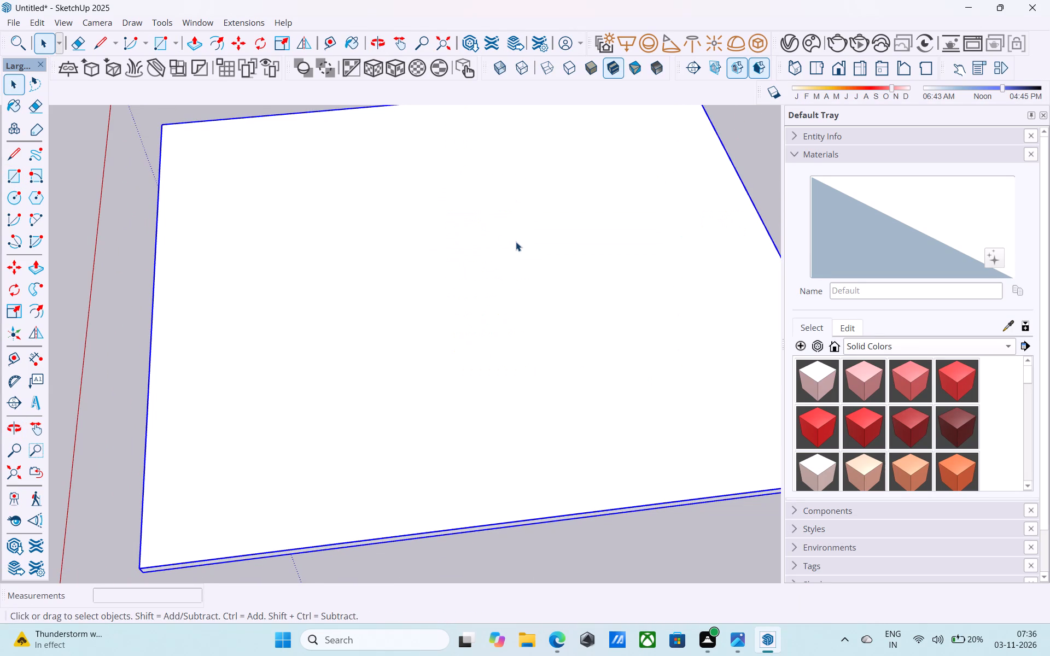
Open the slab group for editing and select its top face.
double_click(516, 242)
scroll(414, 233, down, 2)
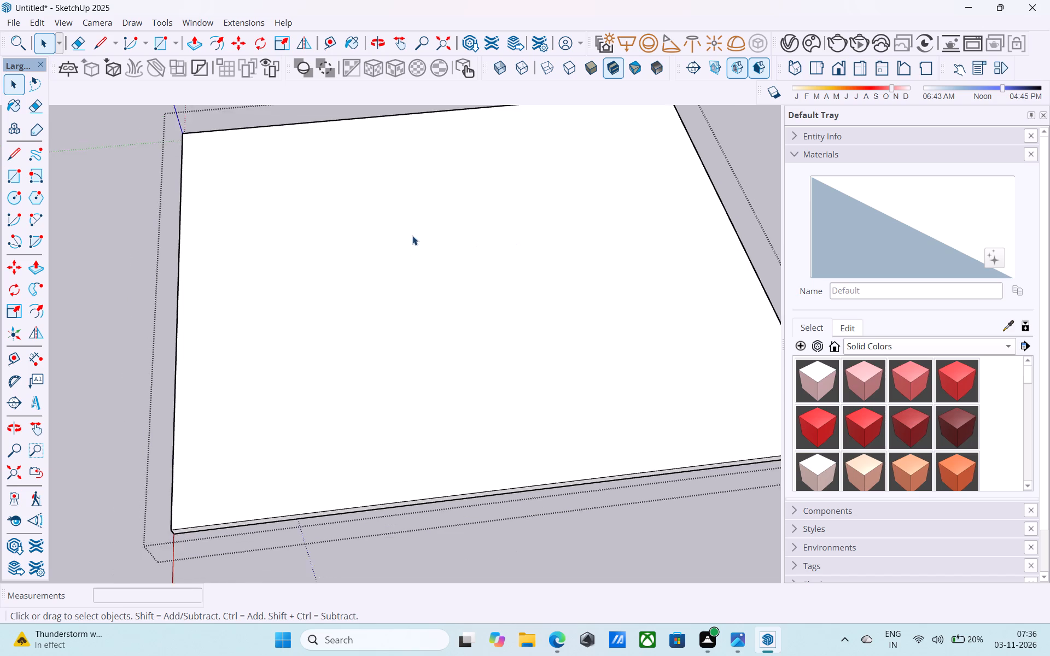
scroll(412, 236, down, 2)
shift+middle_drag(395, 284, 433, 289)
click(425, 295)
middle_drag(423, 295, 428, 307)
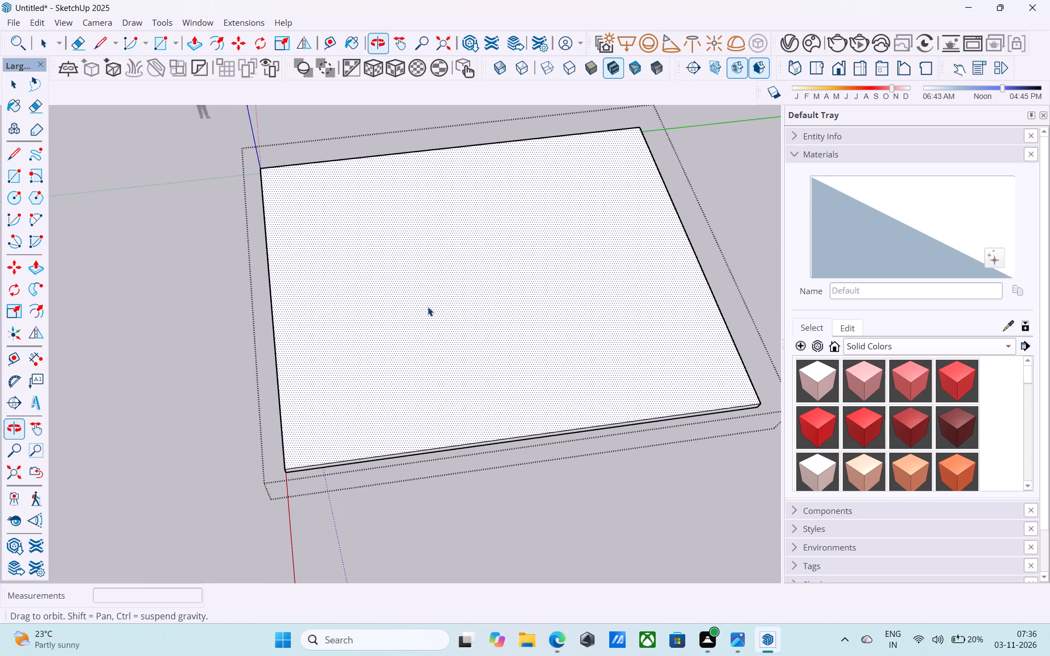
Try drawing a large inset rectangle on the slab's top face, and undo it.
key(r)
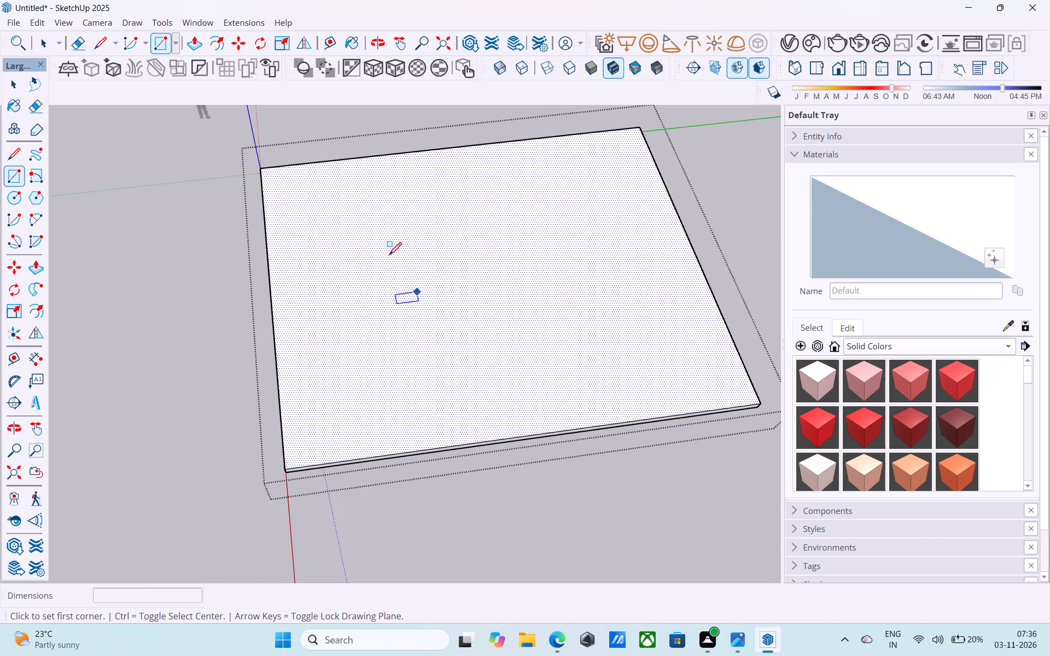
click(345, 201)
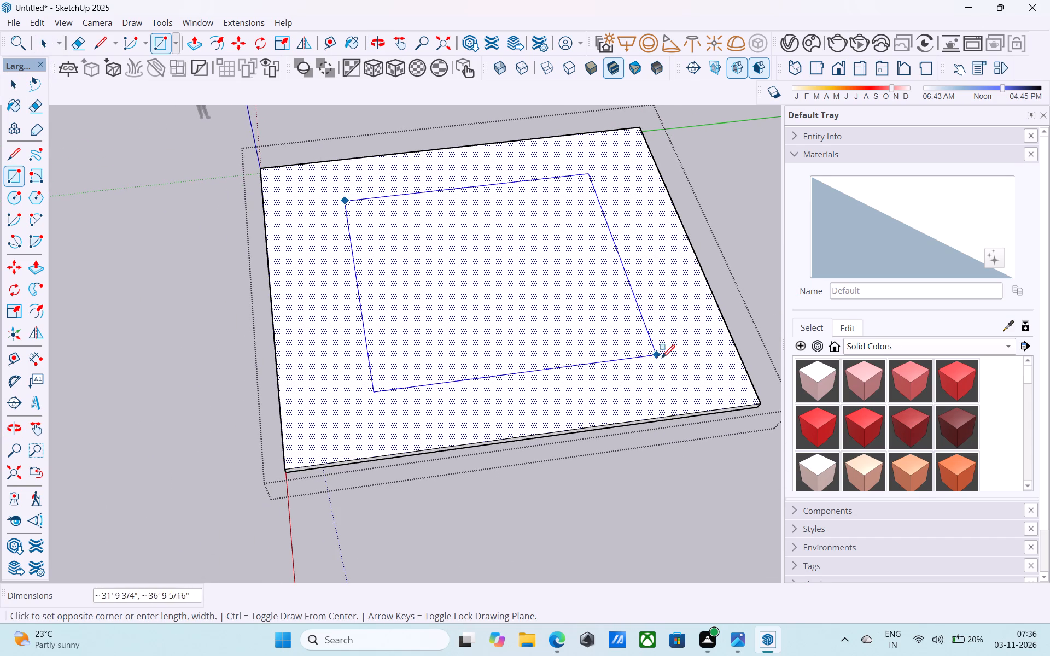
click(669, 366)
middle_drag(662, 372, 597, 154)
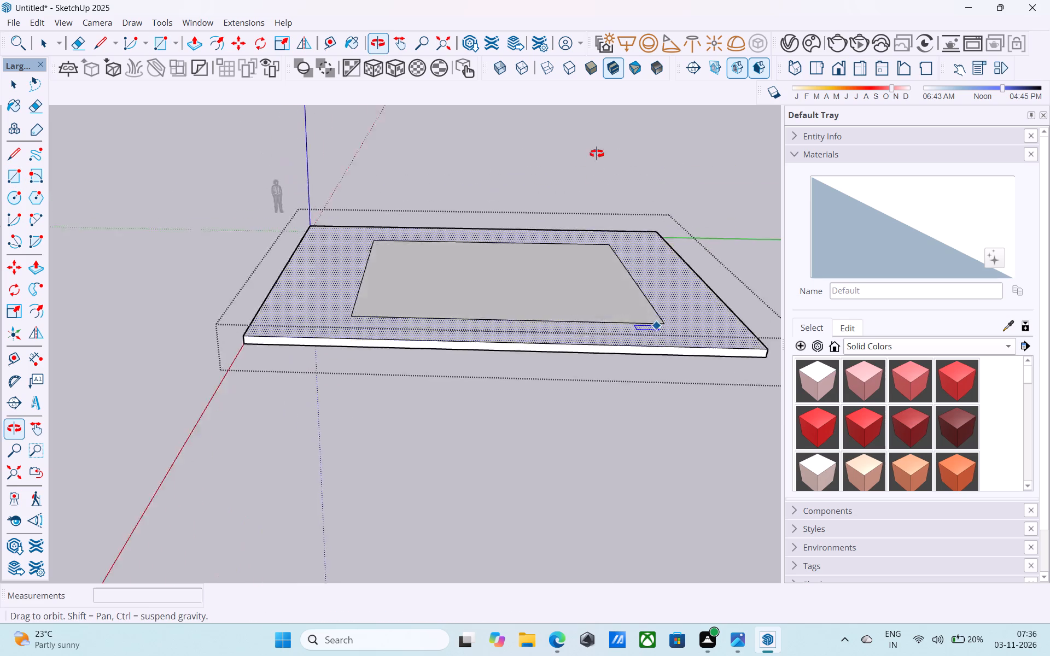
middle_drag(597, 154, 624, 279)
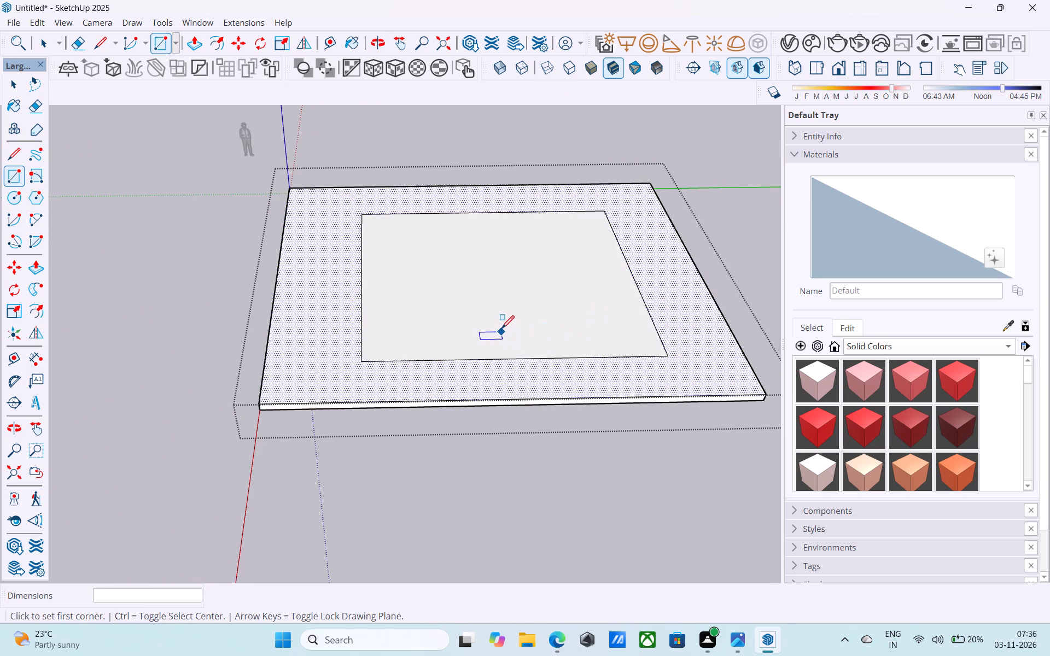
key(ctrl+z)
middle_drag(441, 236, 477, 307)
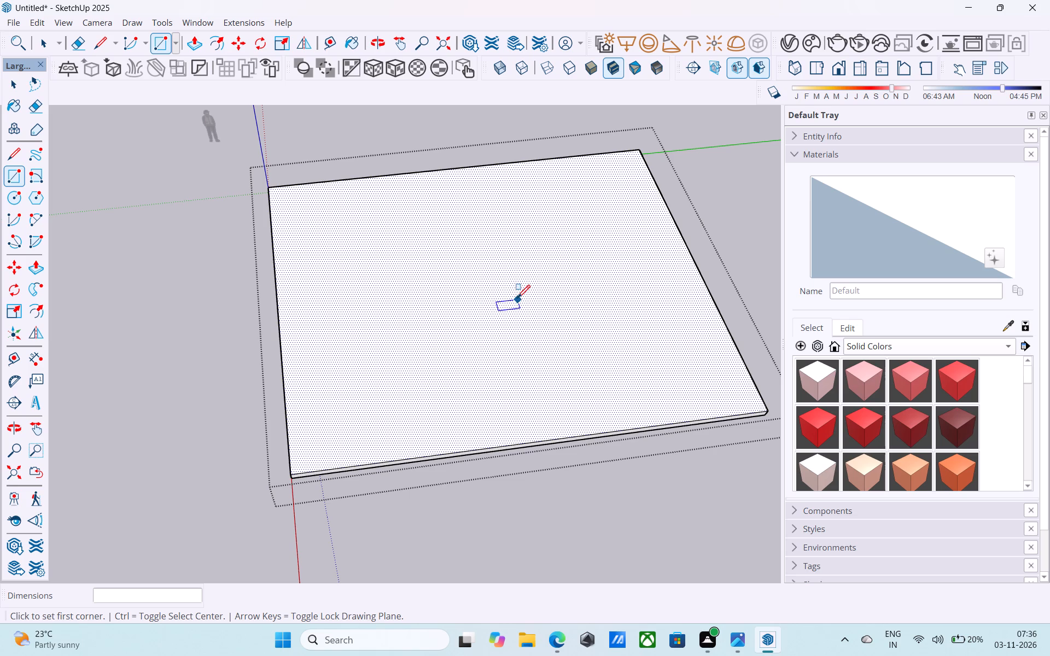
Draw a 30' by 30' square inset on the slab's top face.
click(365, 237)
scroll(491, 289, down, 3)
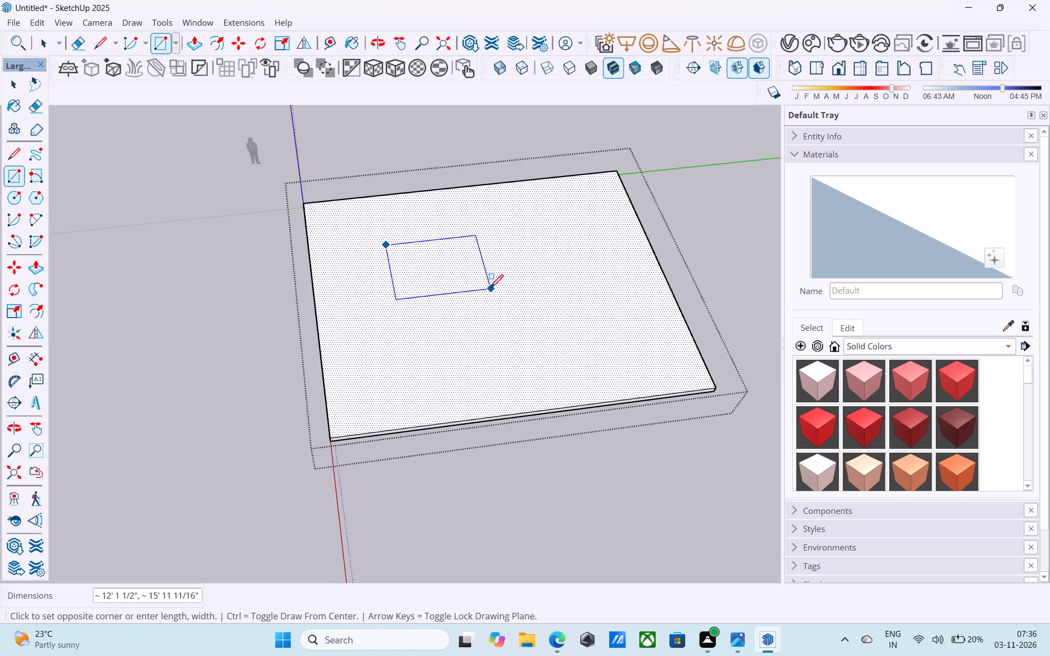
middle_drag(491, 289, 468, 296)
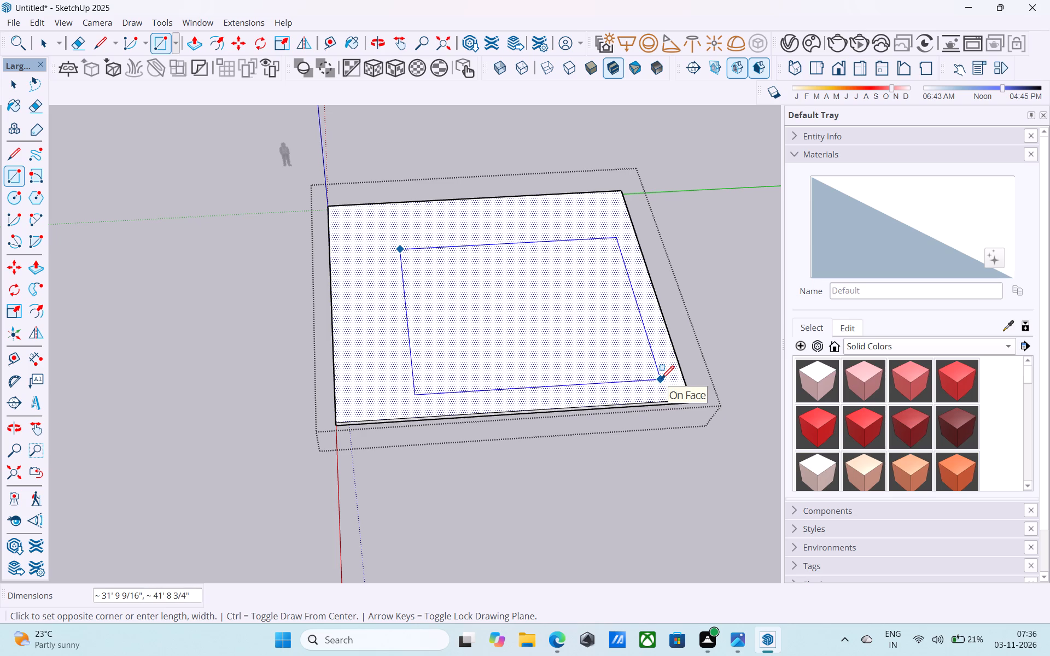
text(30',)
text(30')
key(Return)
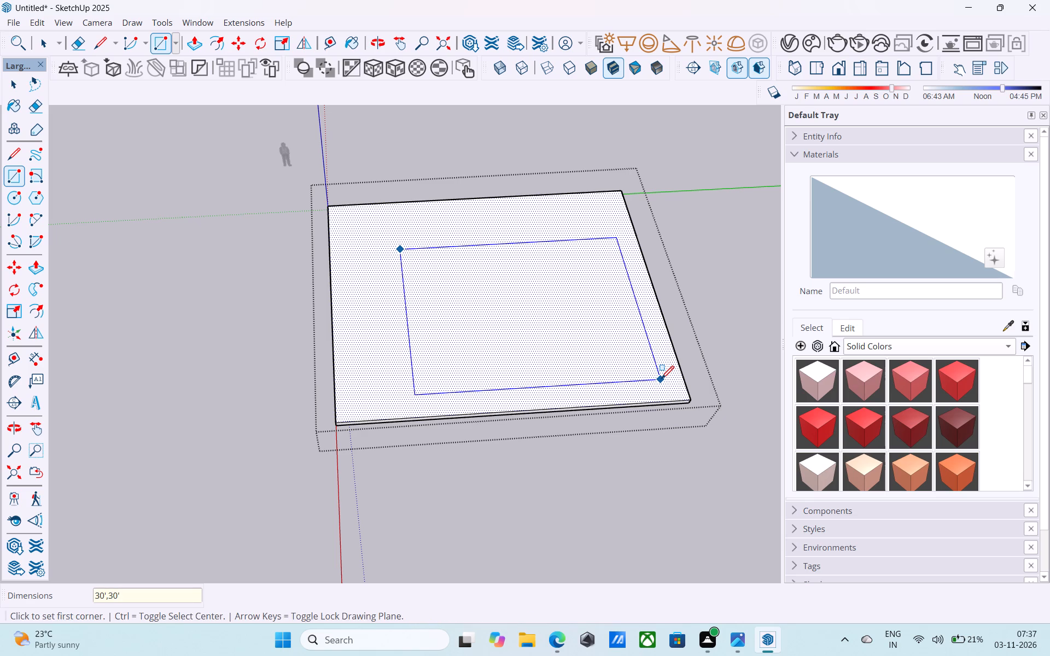
Offset the outline of the 30' square inward by 9" to form a wall-thickness band.
middle_drag(598, 414, 600, 399)
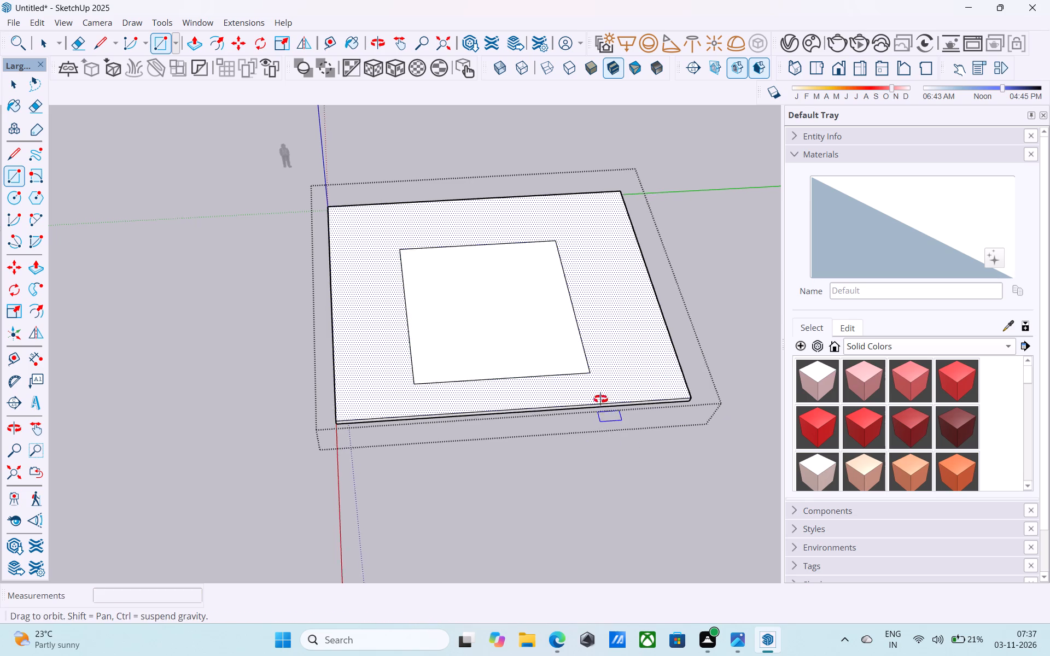
middle_drag(600, 399, 594, 303)
middle_drag(552, 330, 470, 268)
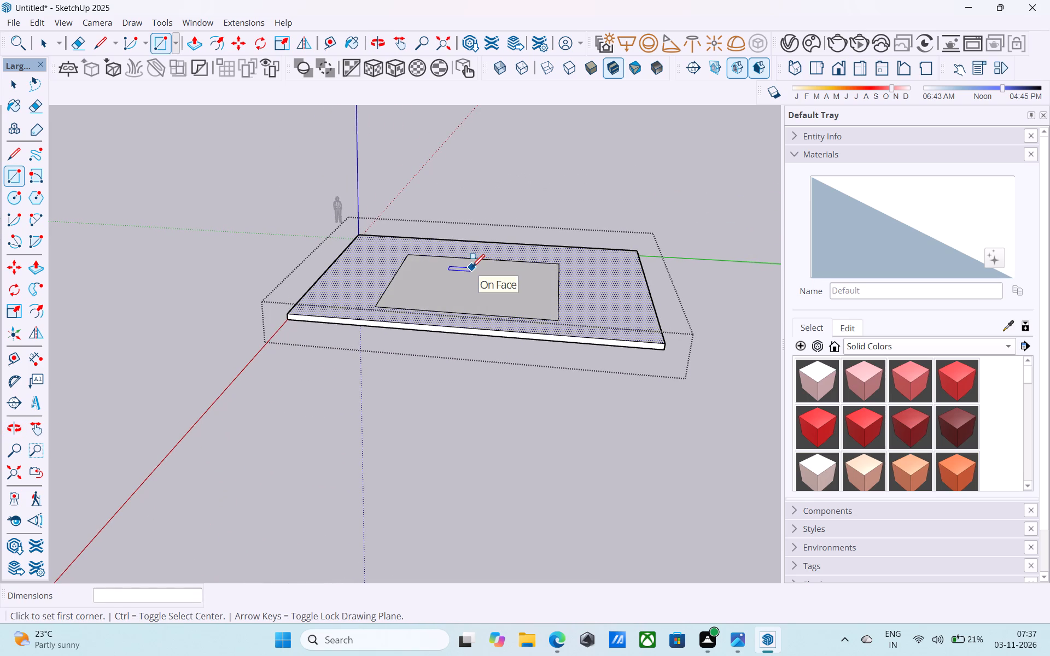
scroll(474, 283, down, 4)
middle_drag(483, 307, 510, 320)
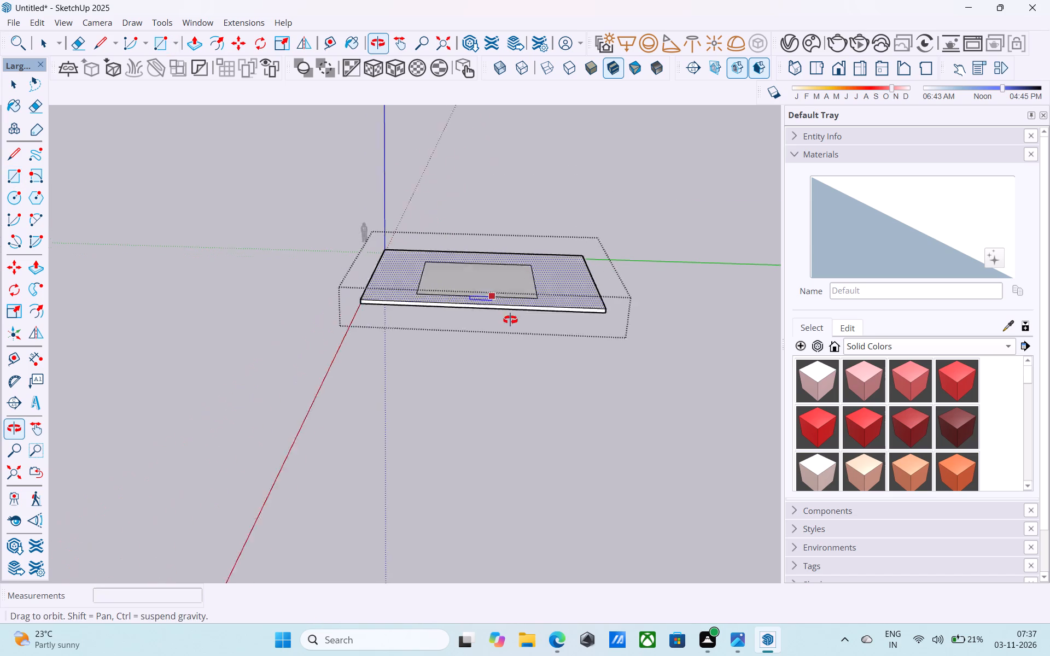
middle_drag(510, 320, 509, 329)
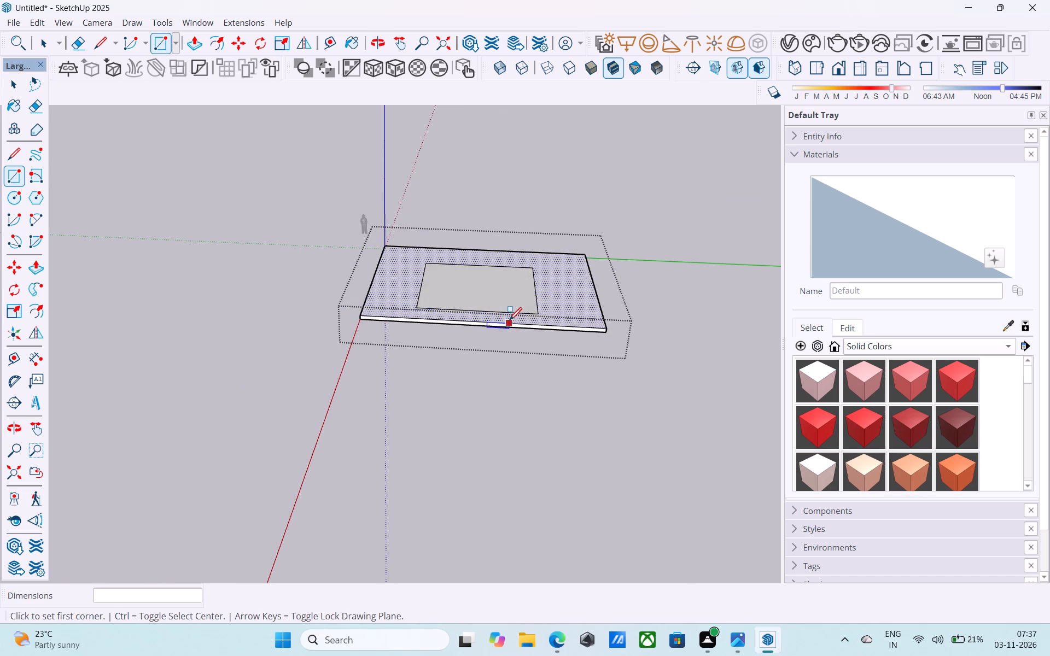
middle_drag(511, 319, 529, 336)
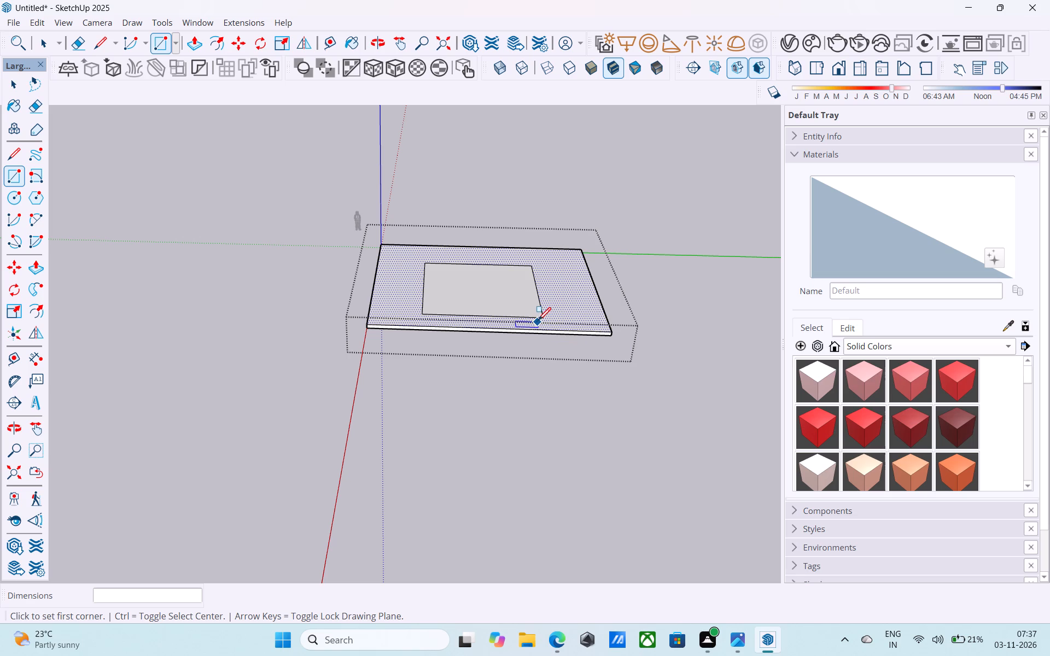
middle_drag(539, 320, 549, 307)
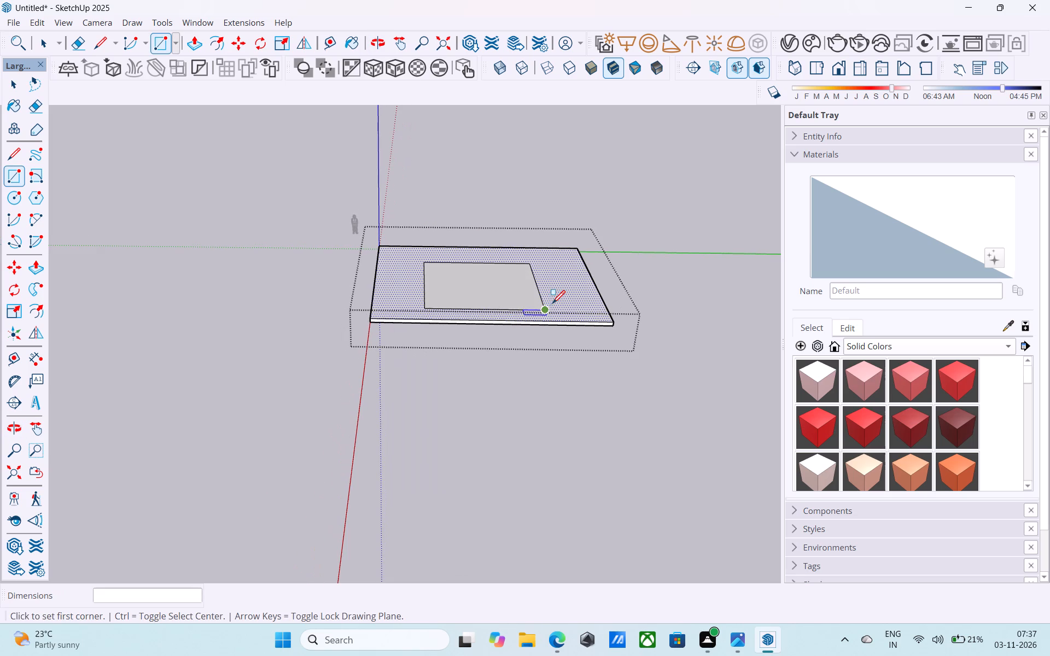
middle_drag(554, 303, 552, 408)
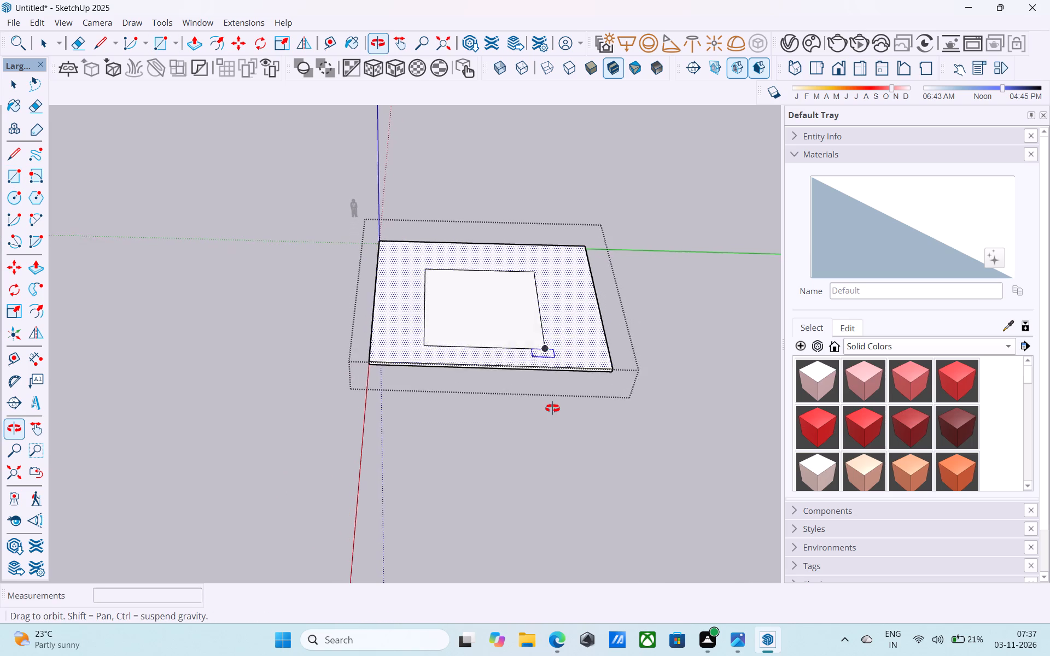
middle_drag(552, 408, 552, 409)
scroll(424, 303, down, 4)
middle_drag(423, 301, 420, 363)
scroll(434, 362, up, 9)
key(space)
click(476, 314)
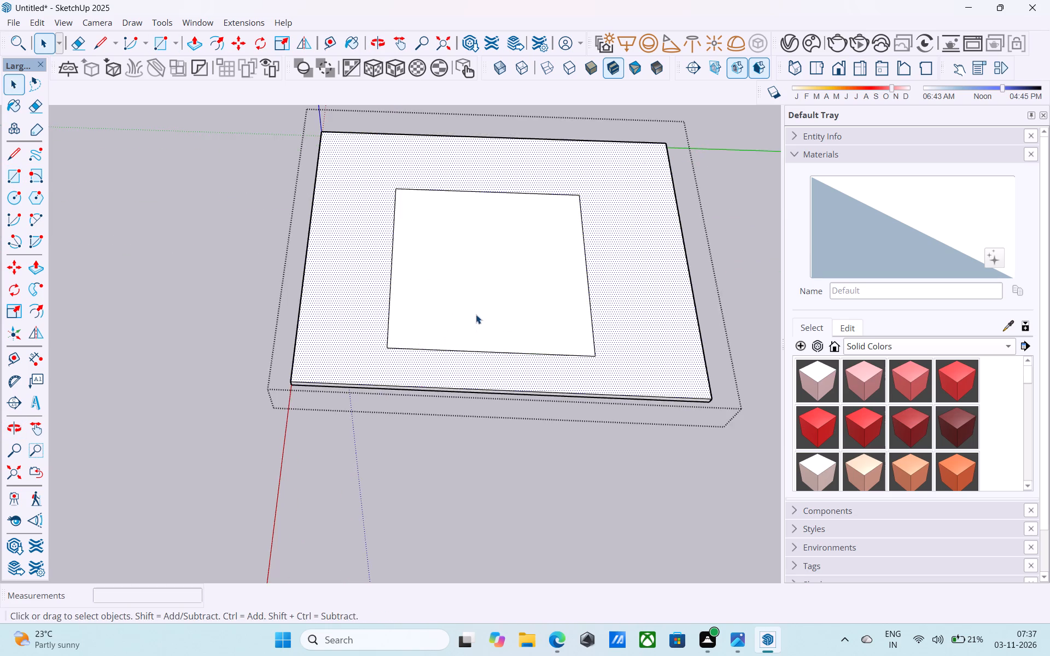
scroll(476, 314, up, 3)
key(f)
click(476, 314)
text(9")
key(Return)
key(space)
Copy the inner square's edge farthest from the origin along the red axis 3' inward.
scroll(478, 307, down, 2)
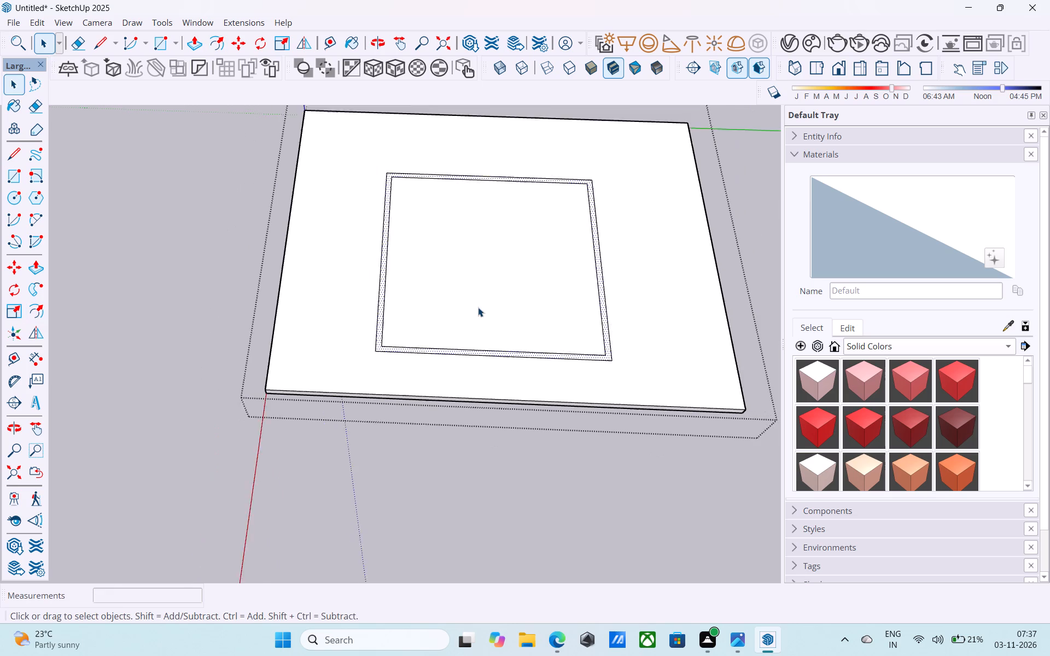
scroll(478, 307, down, 3)
middle_drag(477, 311, 465, 306)
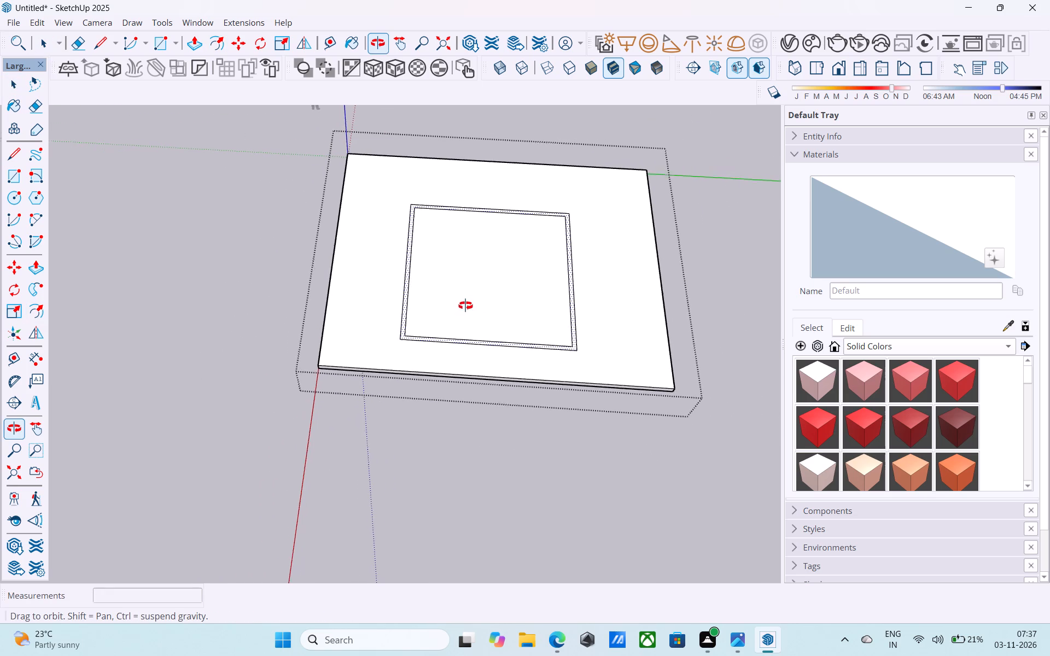
middle_drag(465, 306, 487, 321)
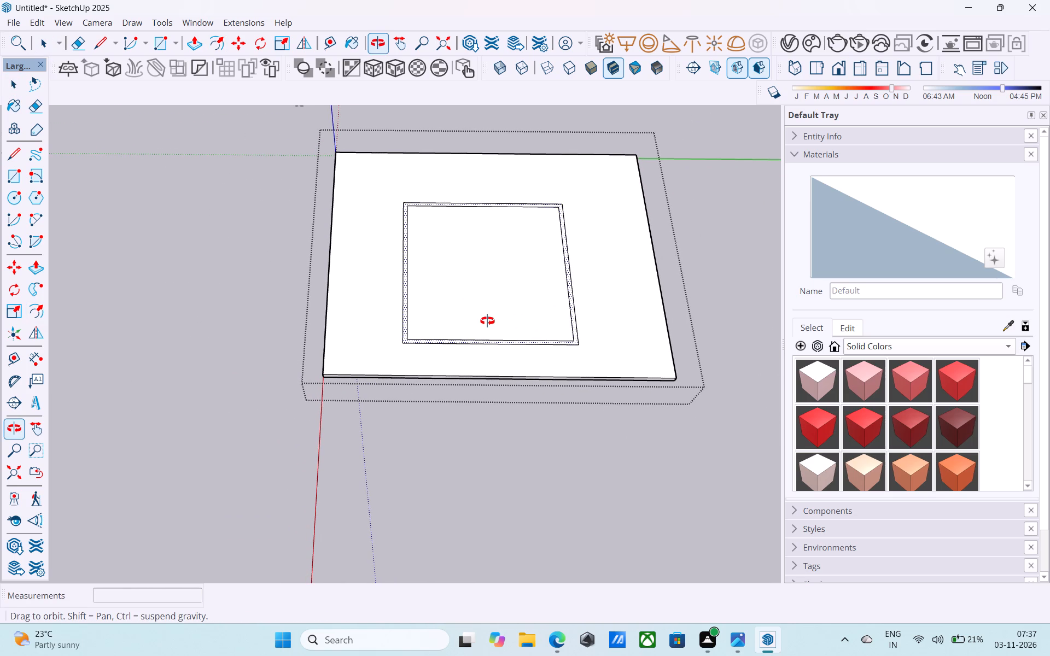
middle_drag(487, 321, 498, 312)
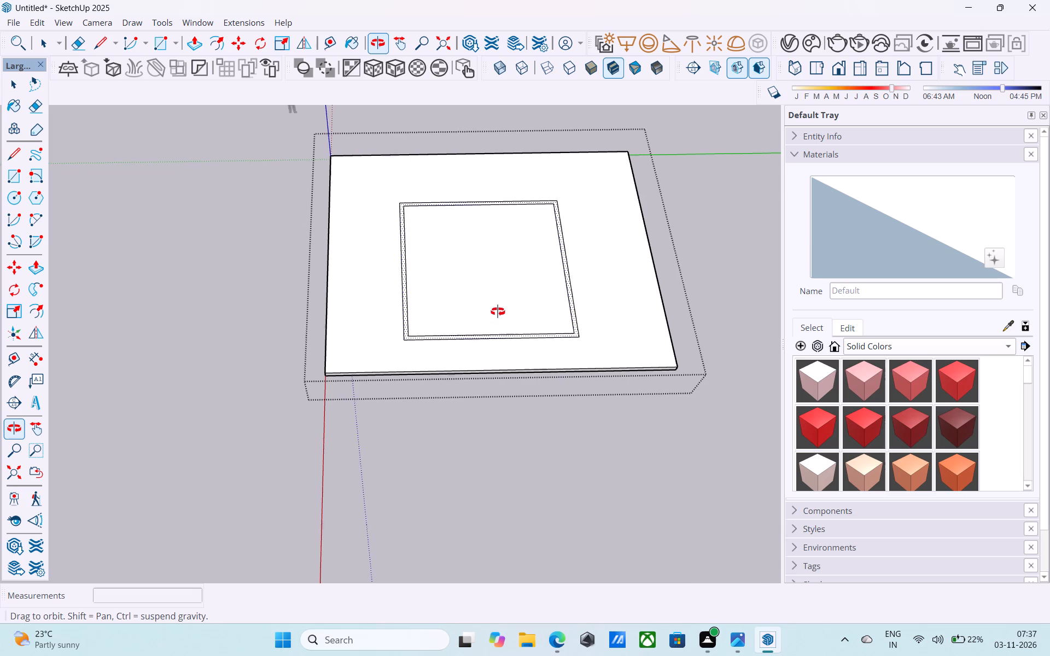
middle_drag(498, 312, 500, 308)
middle_drag(500, 308, 531, 317)
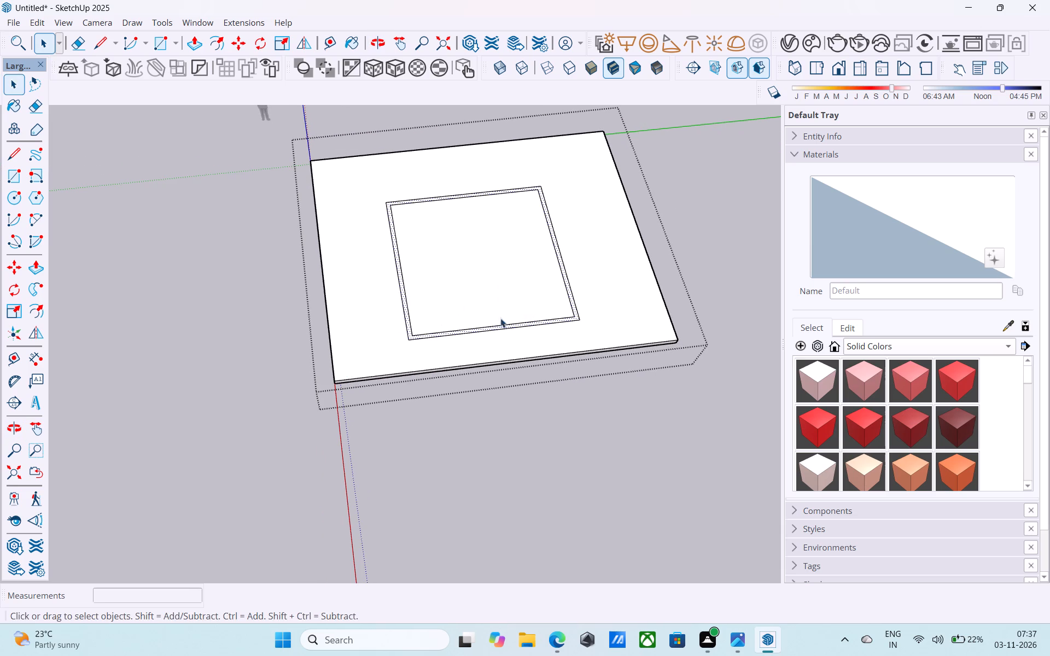
scroll(407, 326, up, 12)
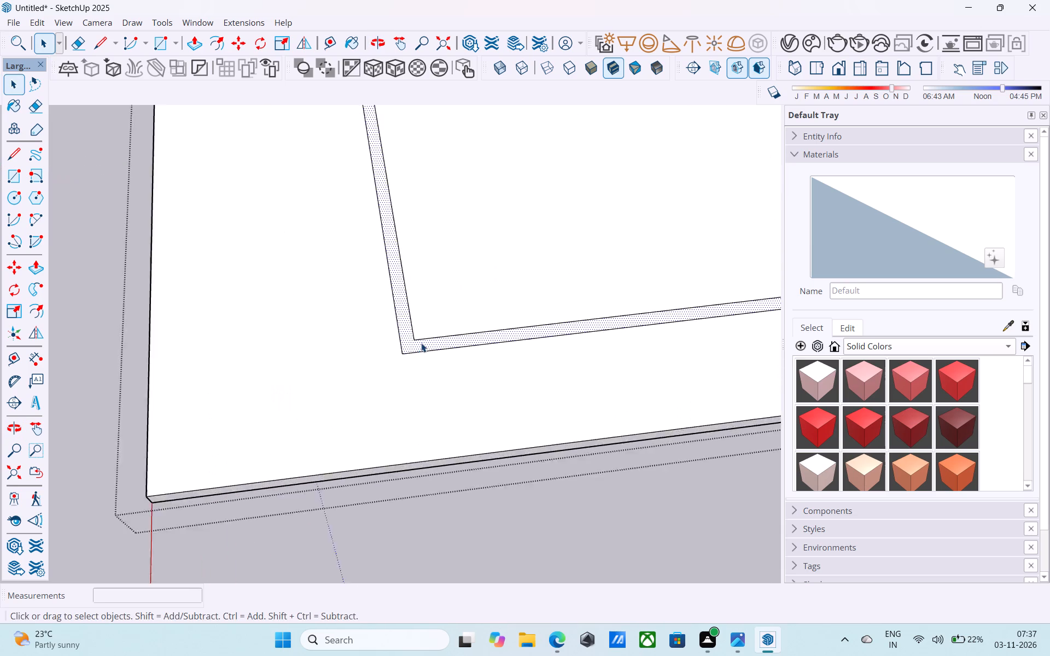
scroll(421, 343, up, 4)
click(428, 337)
scroll(428, 337, down, 17)
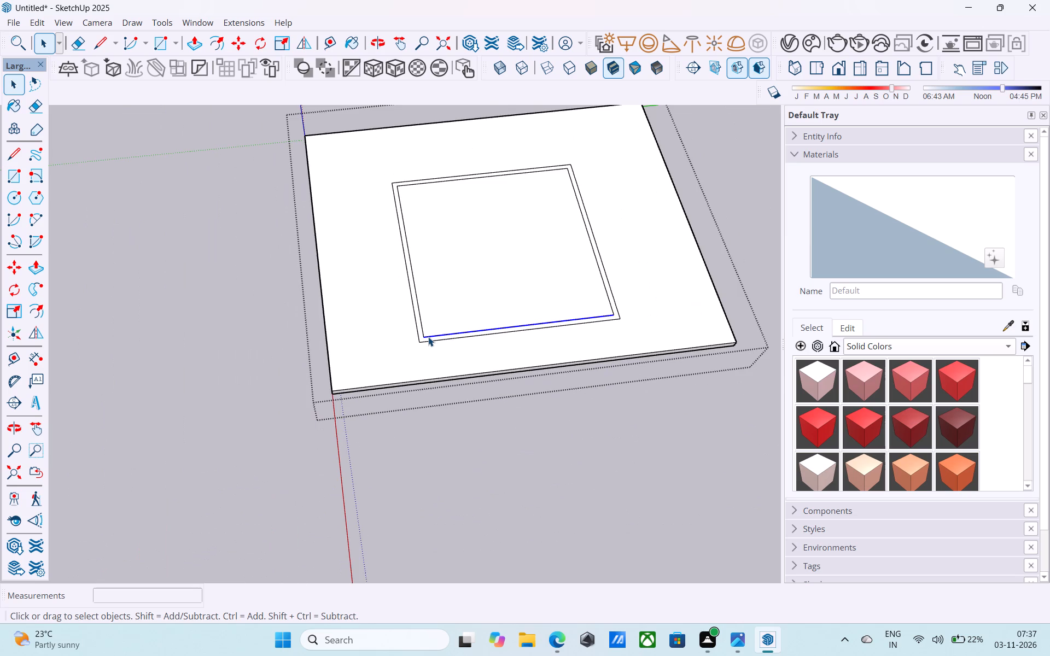
key(m)
scroll(431, 336, up, 12)
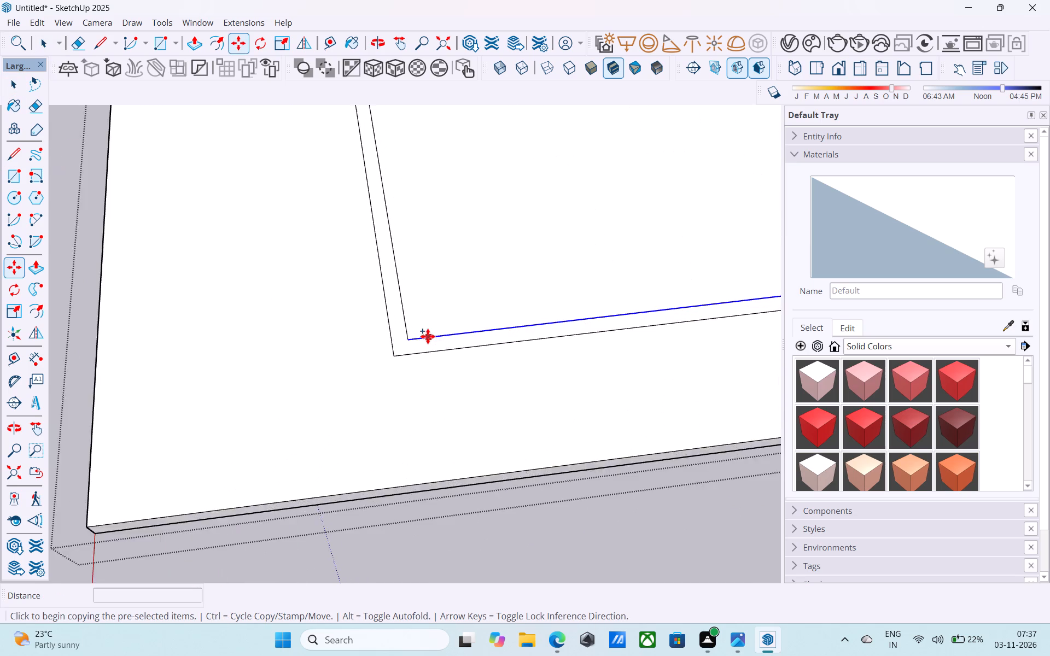
click(407, 340)
scroll(404, 322, down, 12)
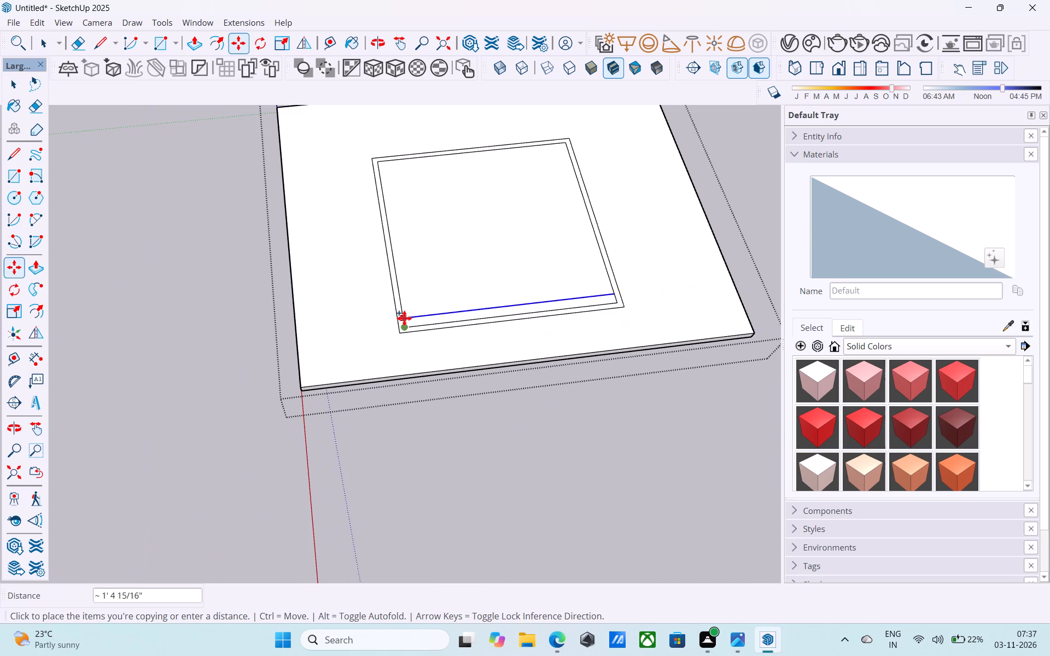
shift+middle_drag(404, 318, 403, 335)
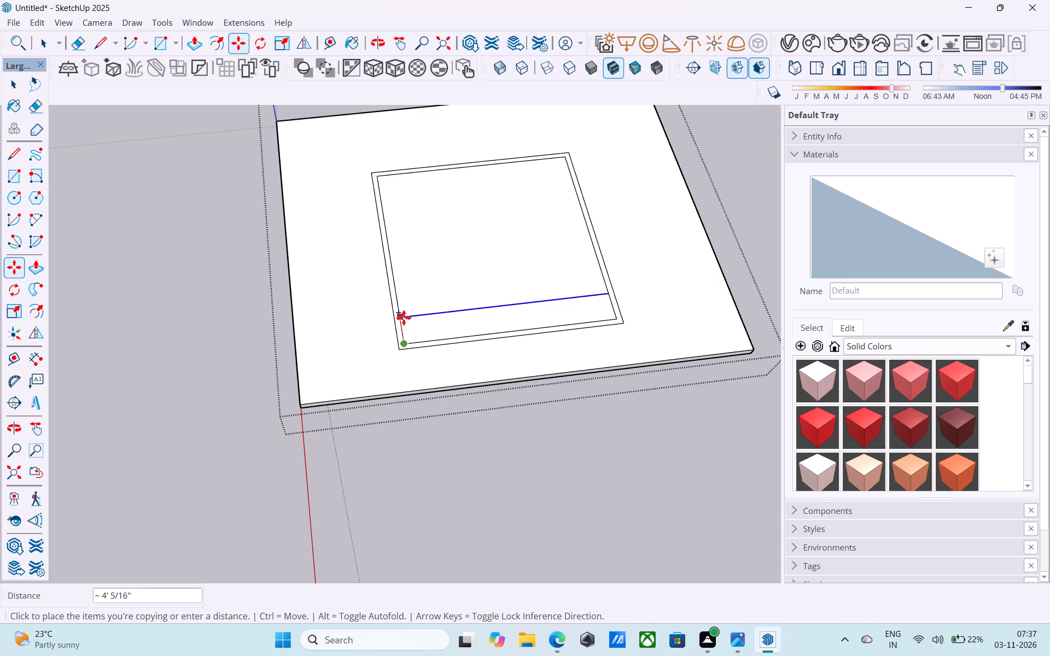
text(3')
key(Return)
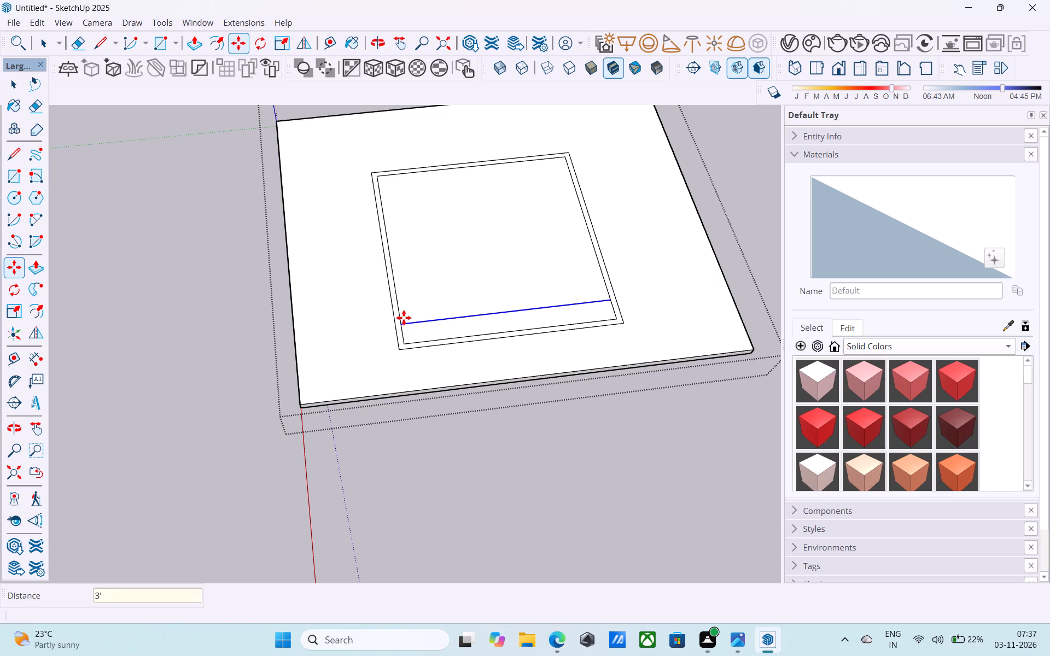
Copy the new partition line another 6" inward to give the partition its thickness.
scroll(403, 318, up, 4)
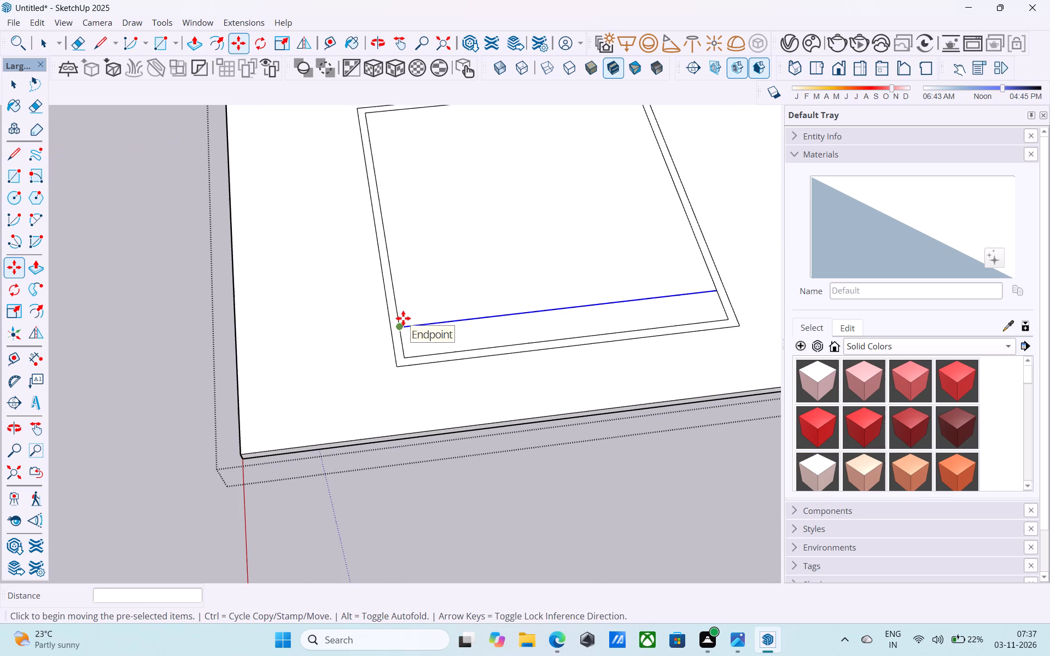
click(400, 324)
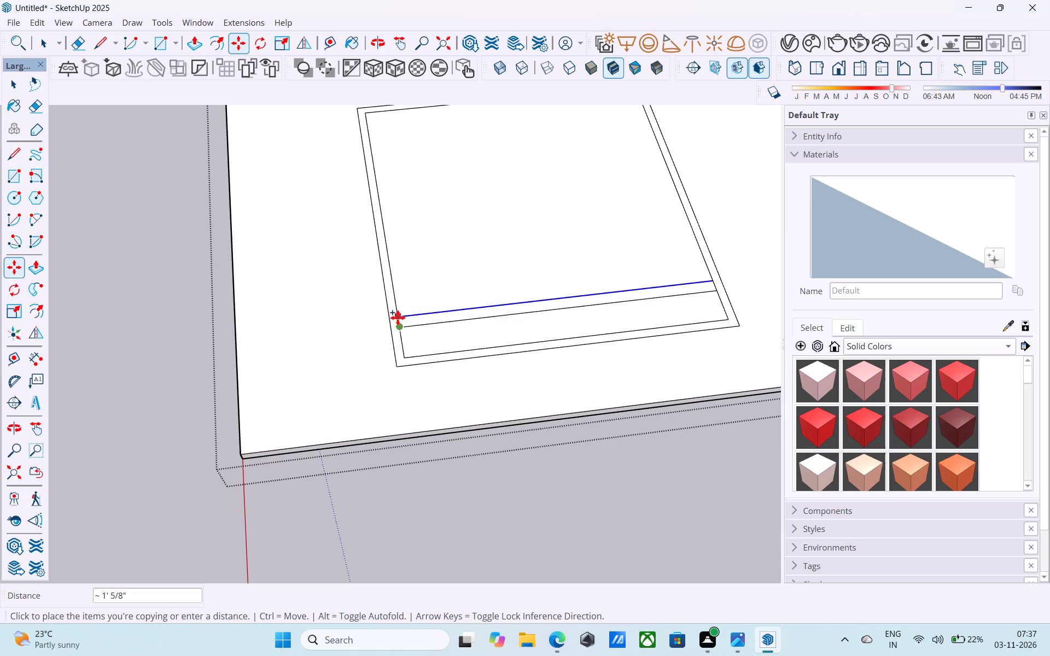
text(6")
key(Return)
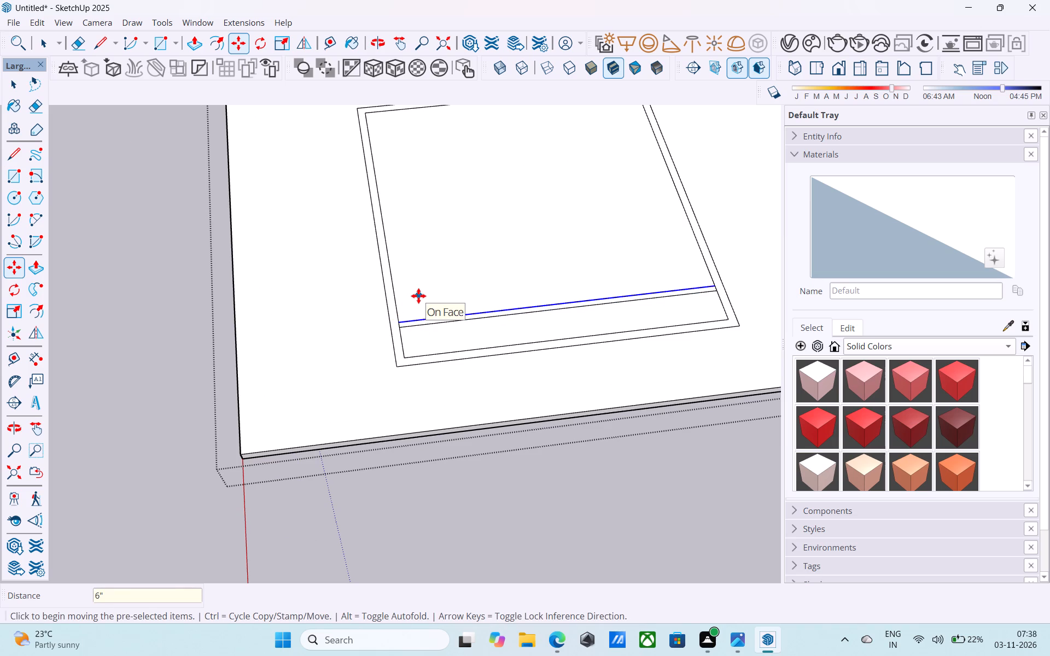
key(space)
Copy the inner edge on the far green-axis side, beyond the partition strip, 3' inward along the green axis.
scroll(418, 295, down, 2)
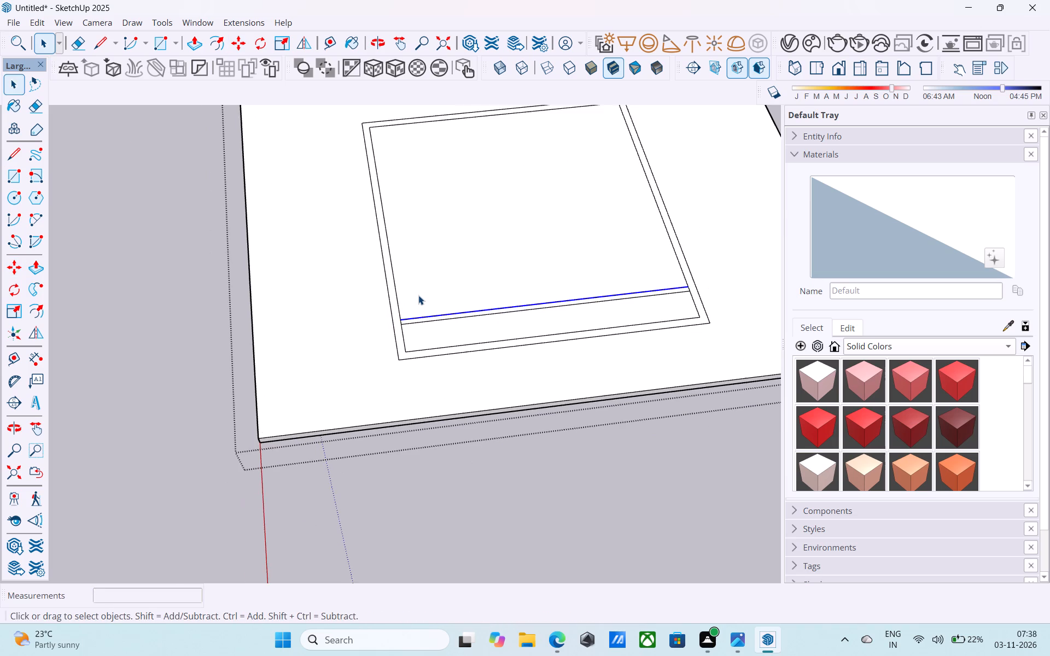
scroll(418, 295, down, 3)
middle_drag(419, 295, 361, 362)
shift+middle_drag(657, 369, 667, 321)
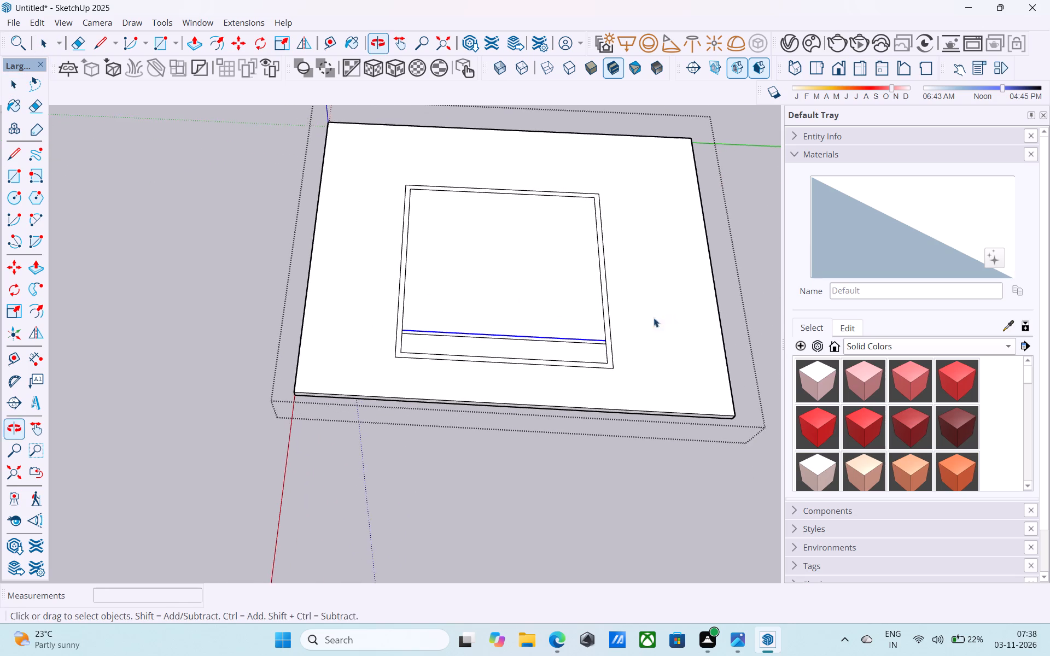
scroll(603, 330, up, 4)
click(604, 331)
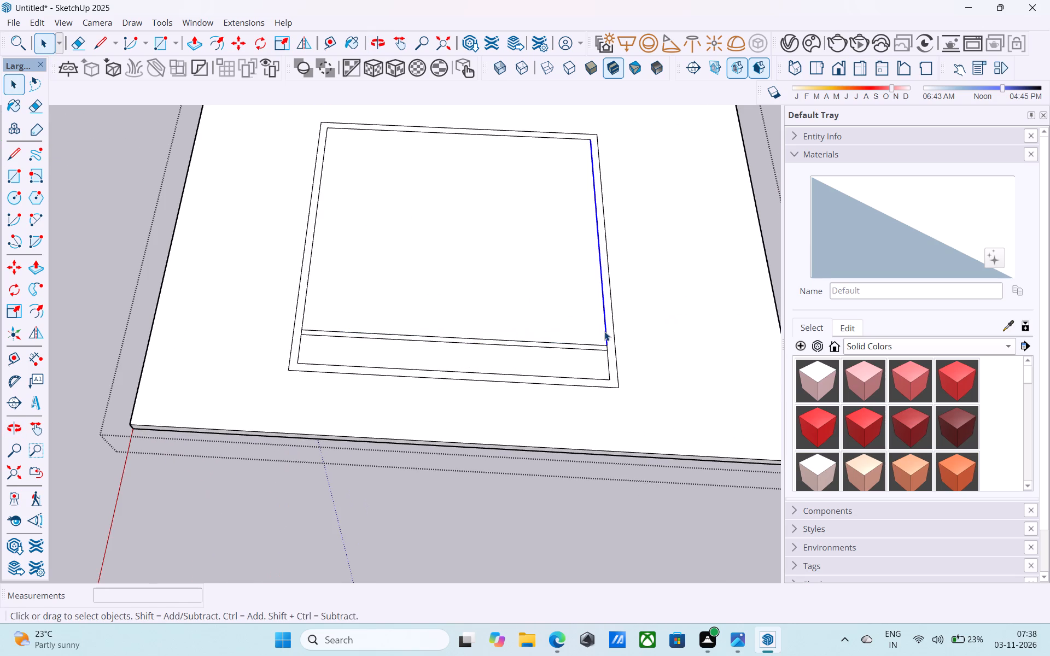
key(m)
scroll(604, 331, up, 2)
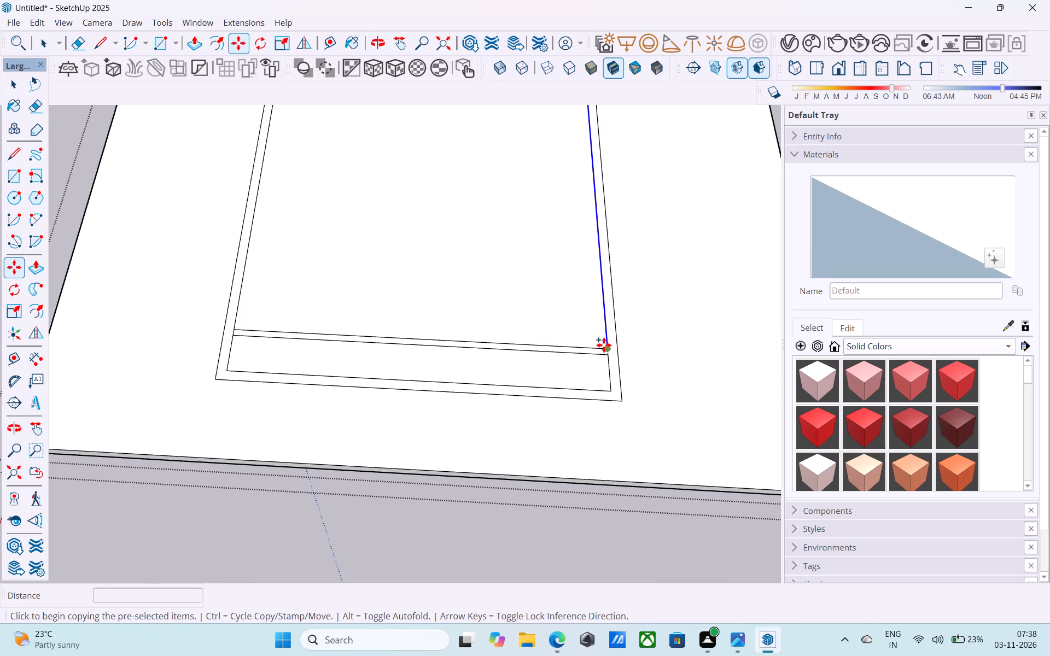
click(604, 345)
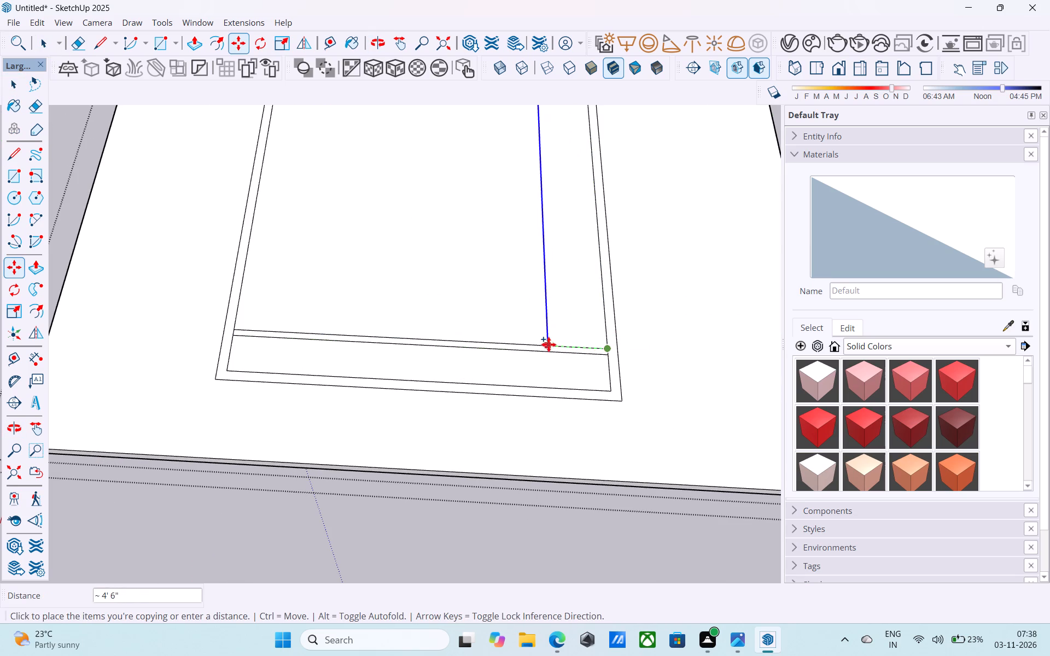
text(3')
key(Return)
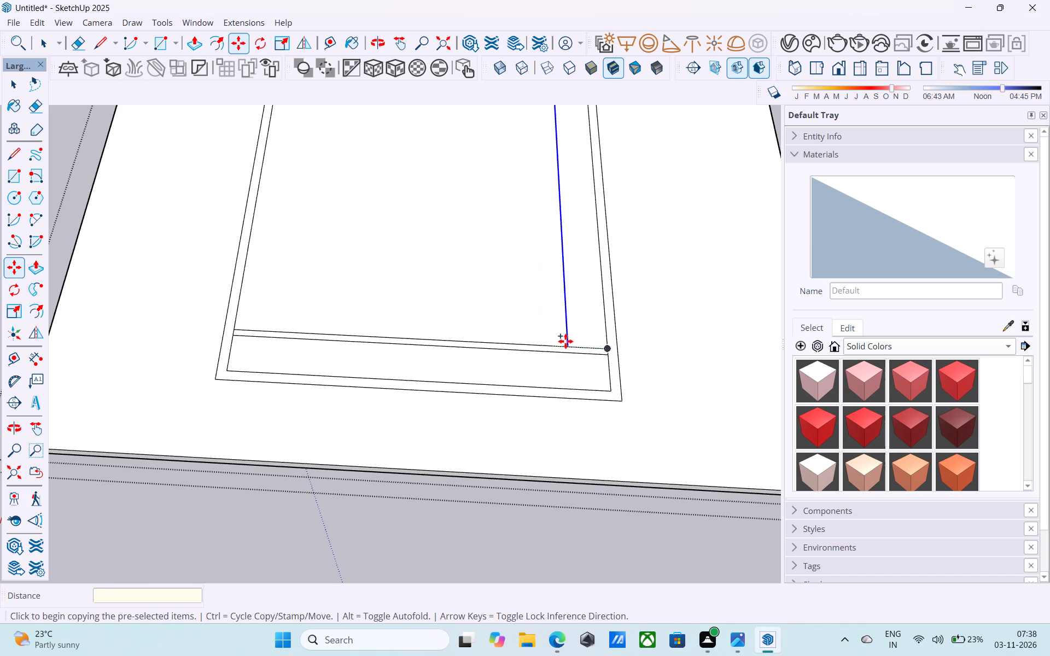
Copy that new line another 6" inward to form the second partition's thickness.
click(568, 341)
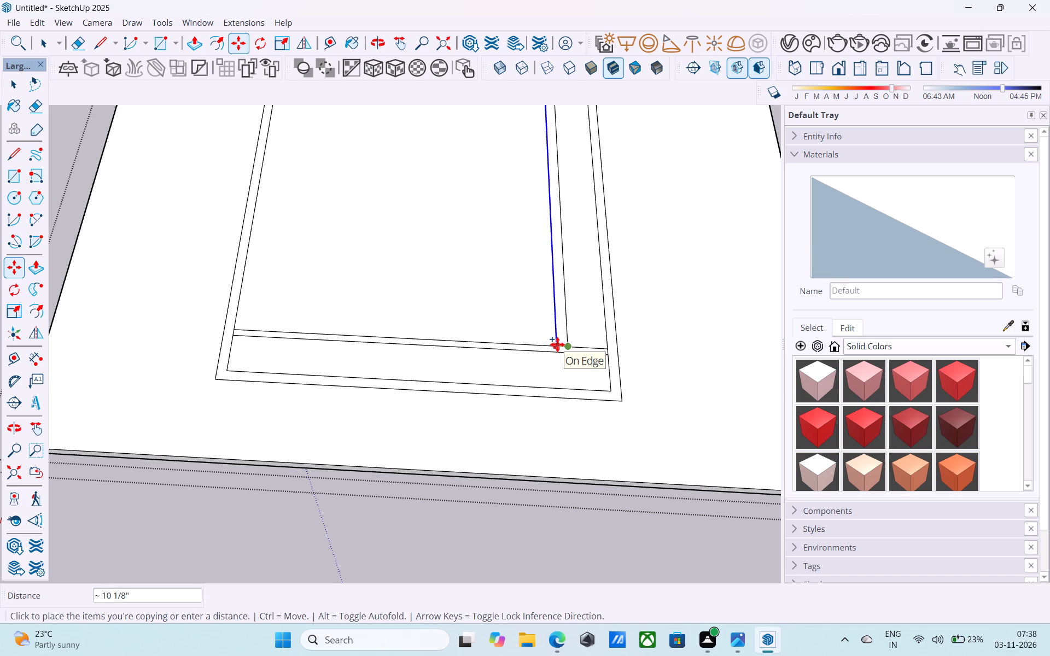
text(6")
key(Return)
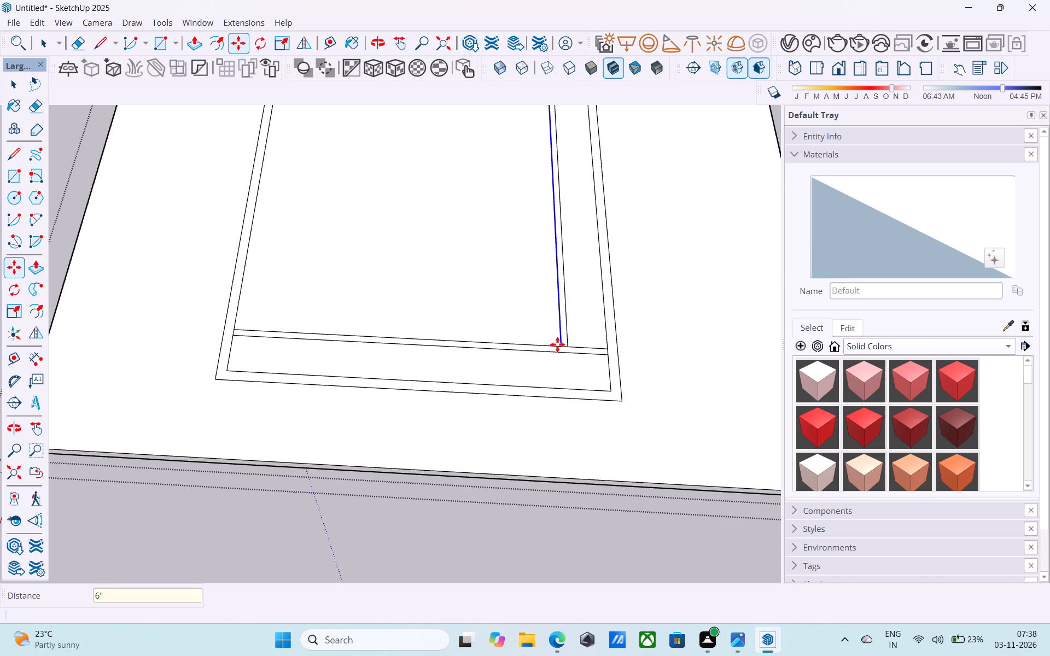
key(space)
Draw a short line extending the second partition's outer line across the first 6" partition strip.
key(l)
scroll(577, 342, up, 8)
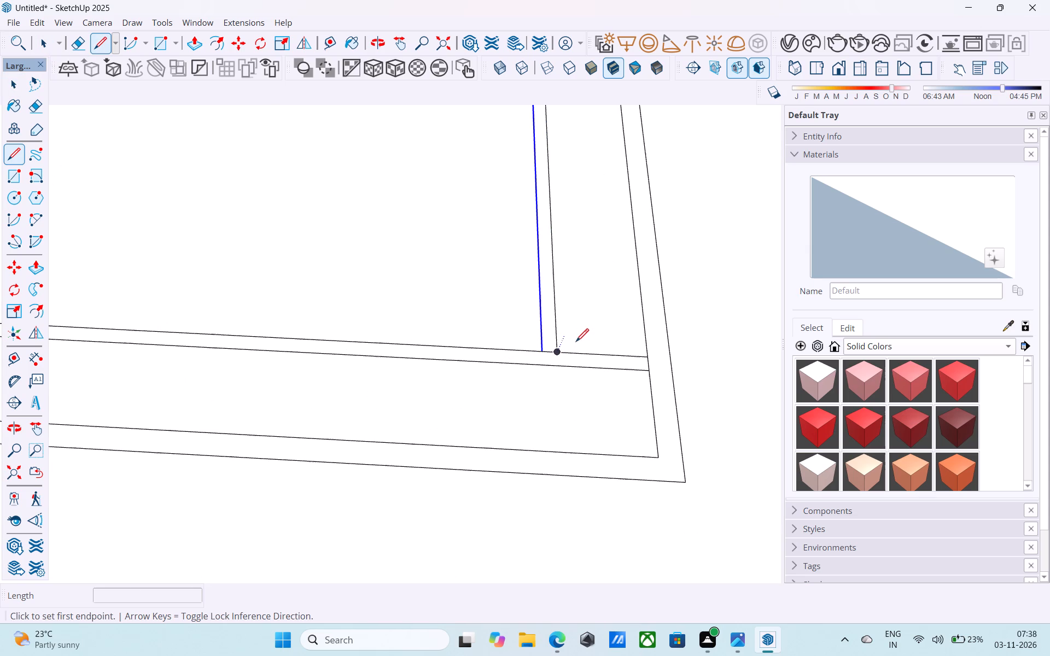
click(558, 350)
click(555, 366)
key(space)
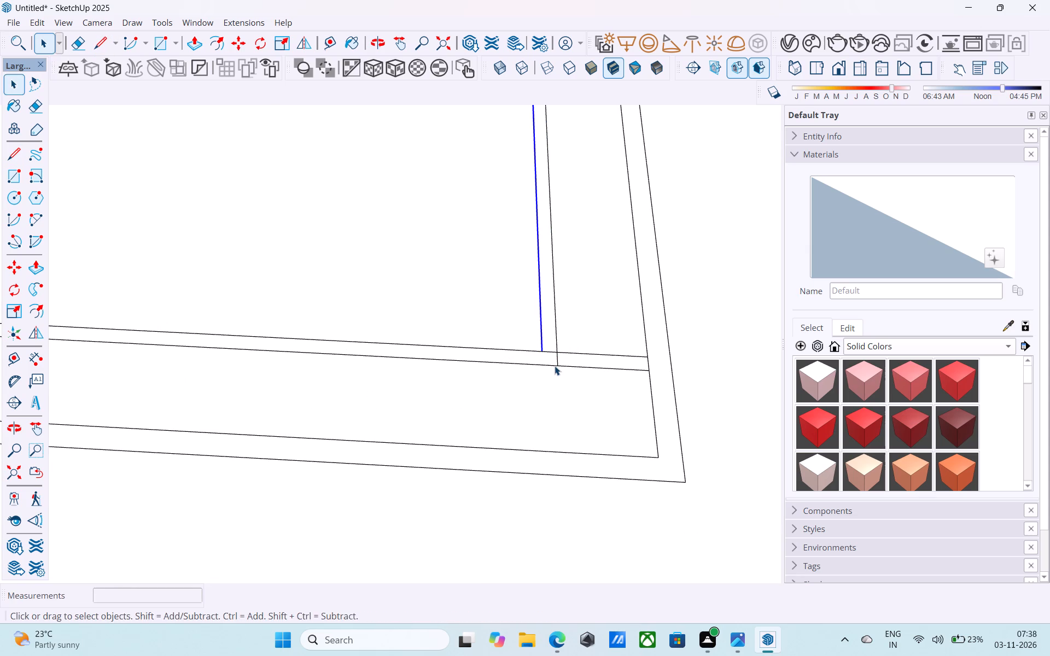
Erase the excess partition lines around the corner where the two 6" partitions meet, leaving a clean L-shaped junction.
key(e)
drag(577, 372, 600, 286)
key(space)
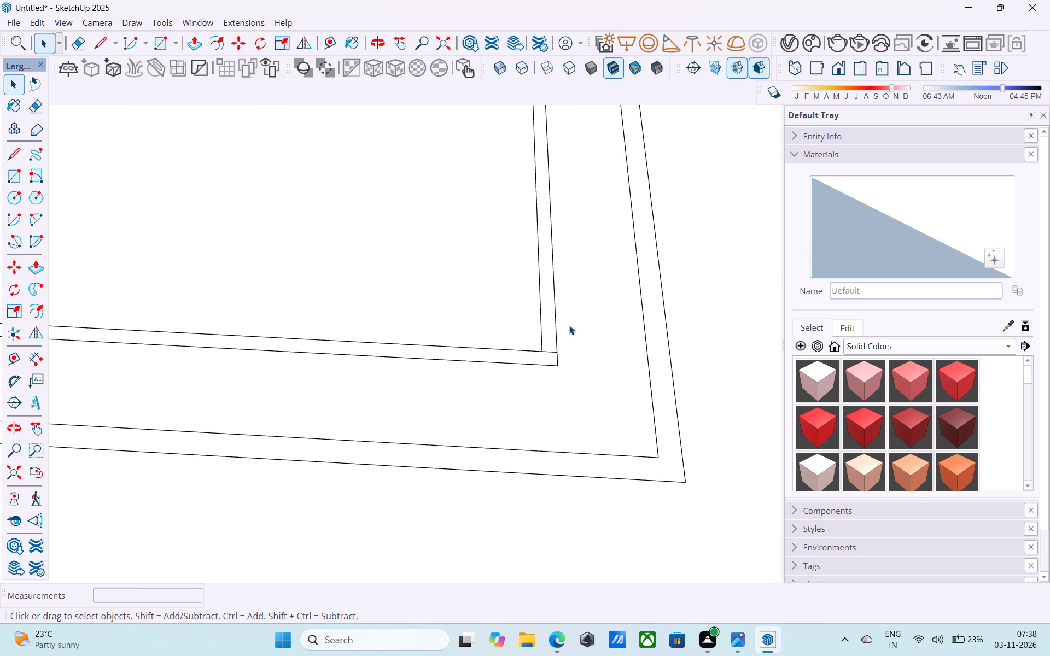
key(e)
scroll(527, 354, up, 8)
drag(571, 336, 570, 362)
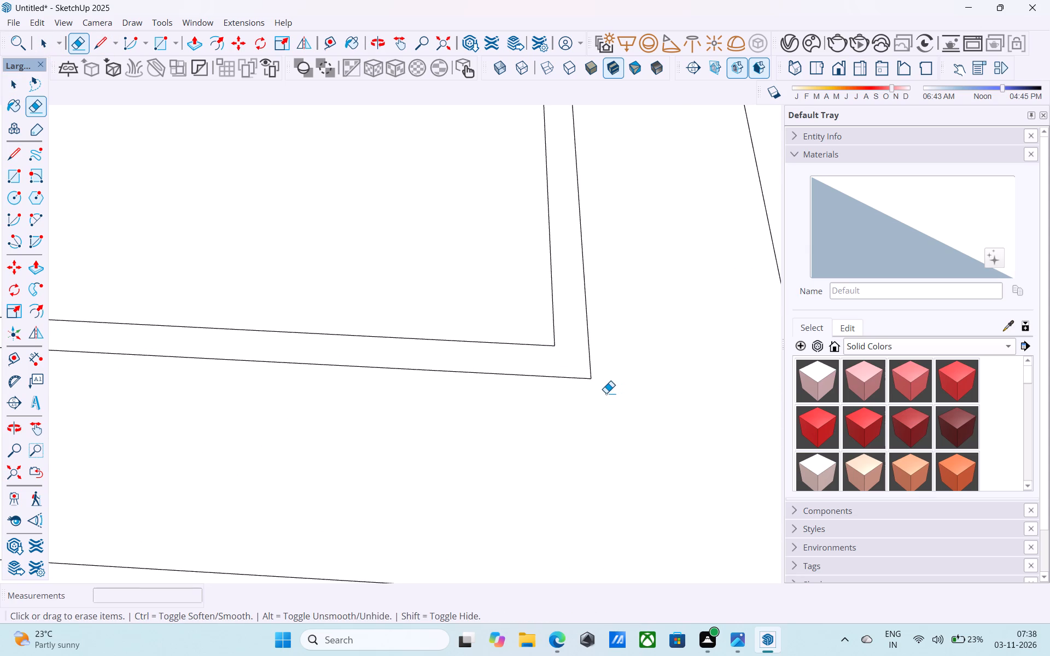
key(space)
scroll(605, 392, down, 20)
scroll(605, 392, down, 4)
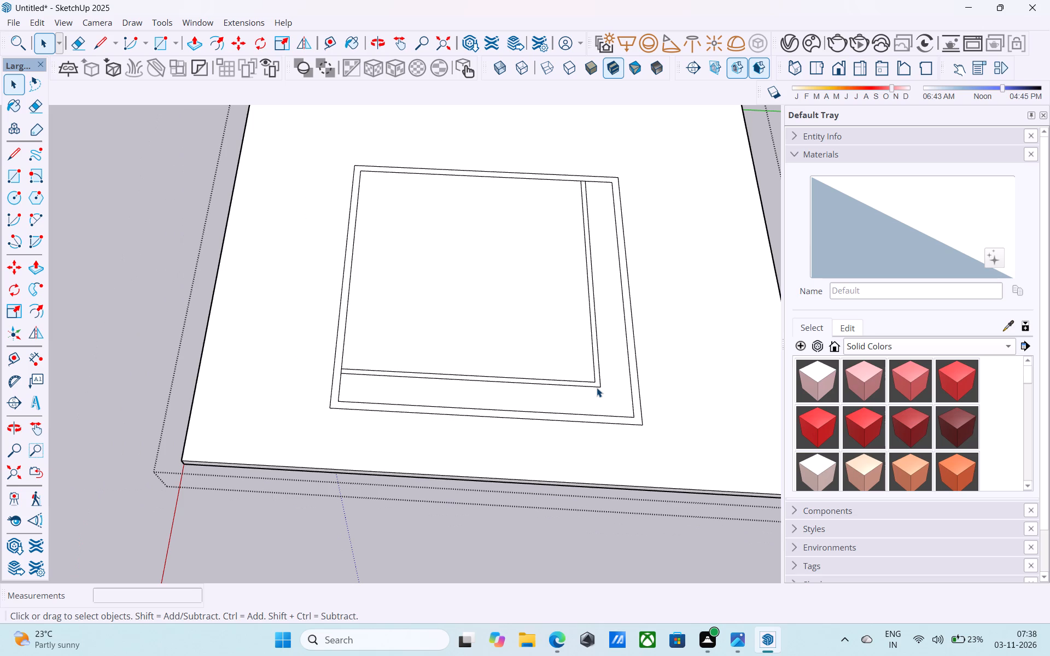
Save the model in the Downloads folder as "i pro 98f".
key(ctrl+s)
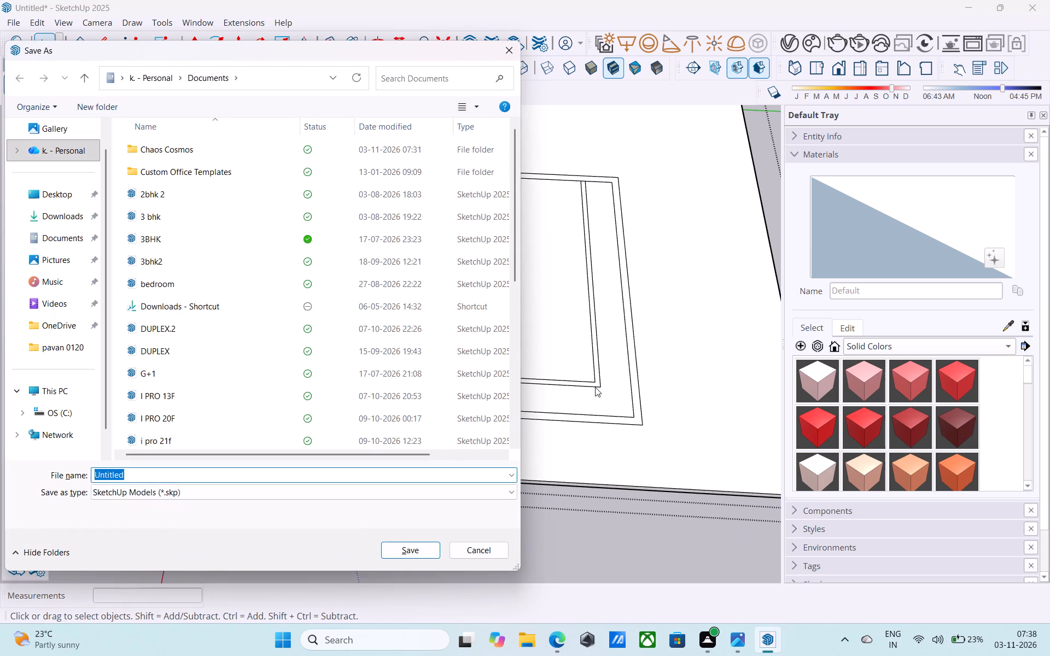
click(83, 217)
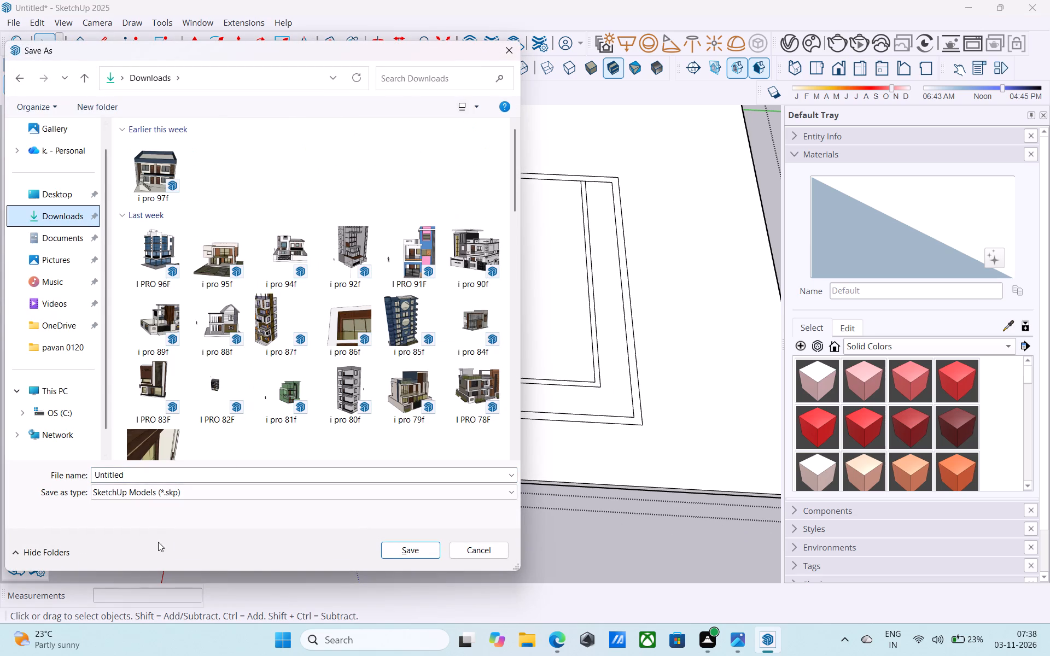
drag(121, 475, 108, 475)
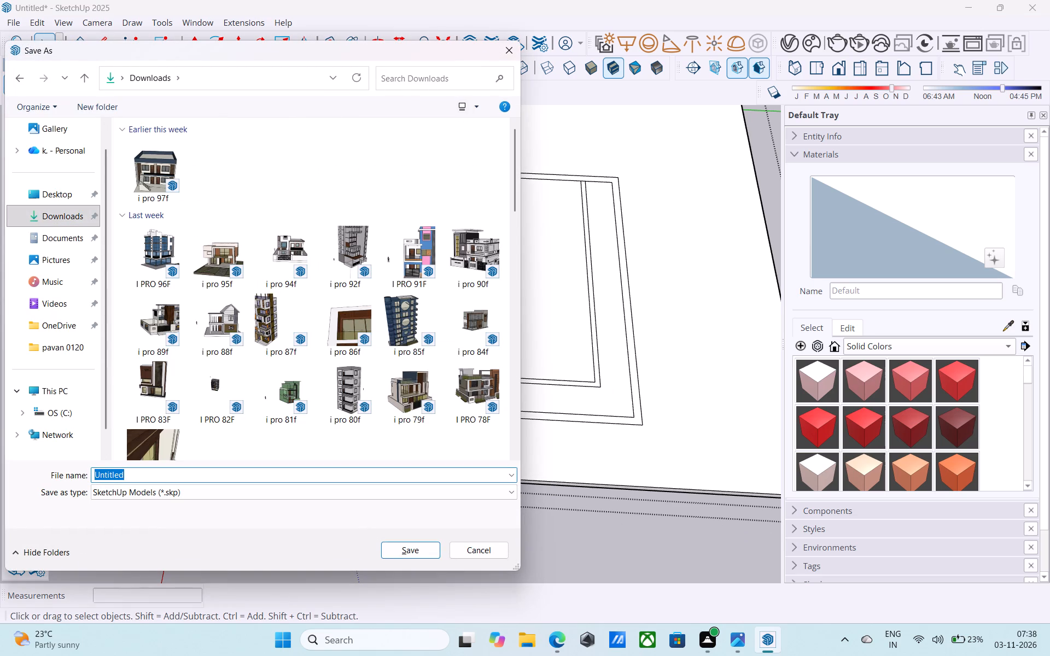
text(i pro)
key(space)
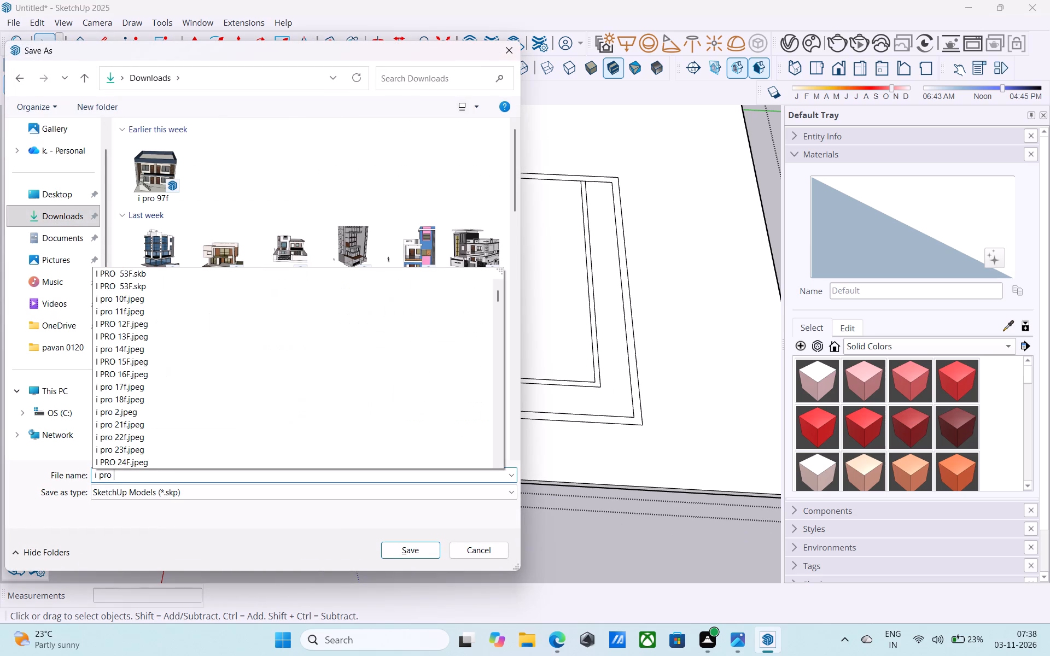
text(98f)
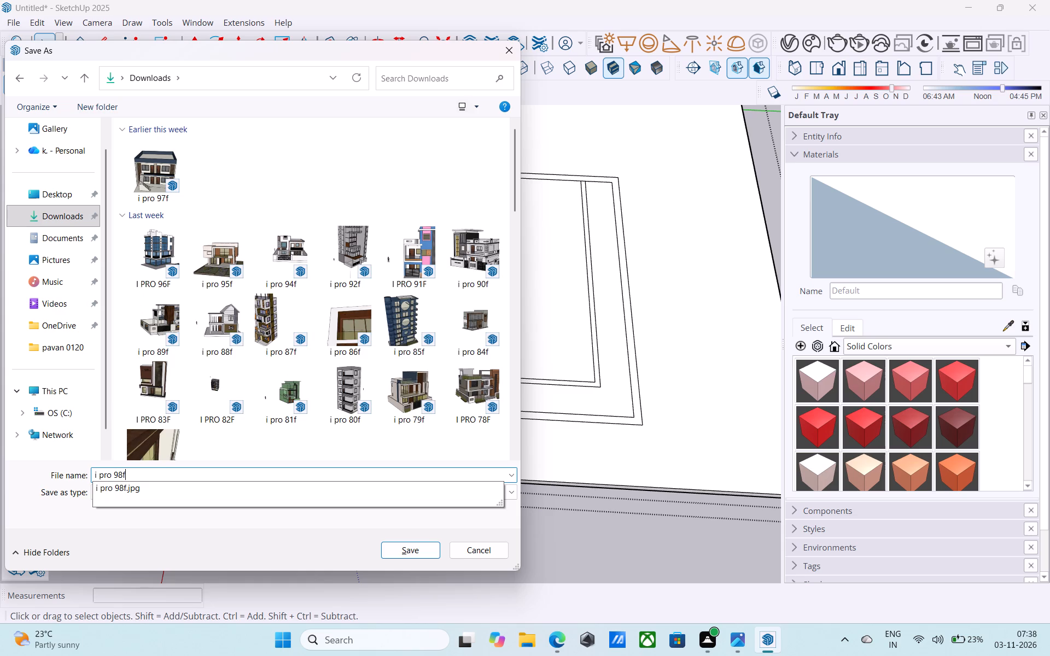
click(419, 550)
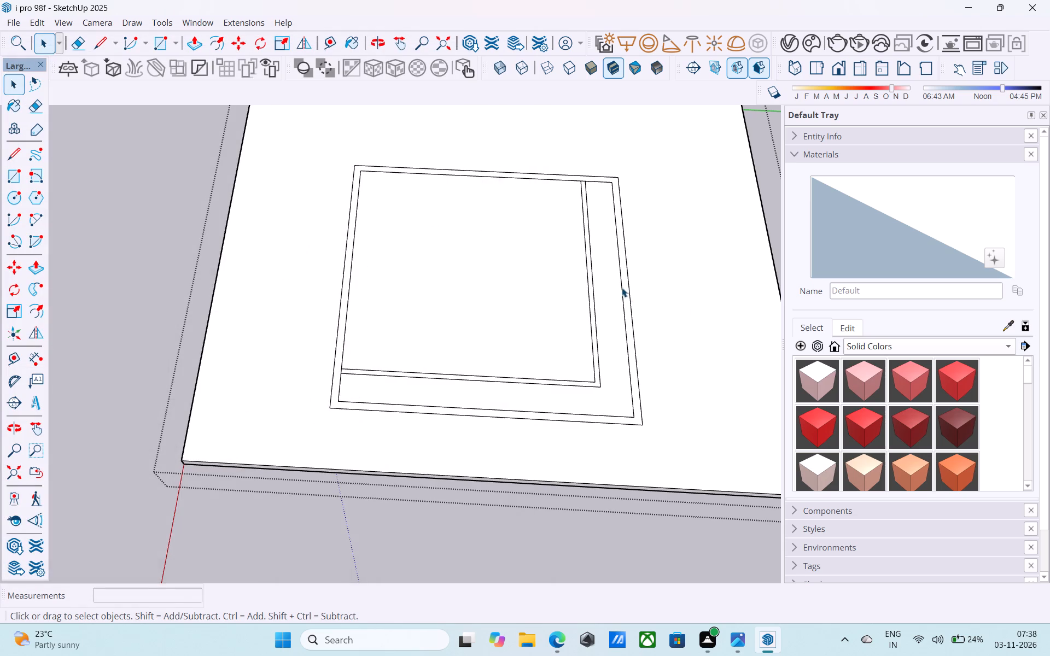
Erase the short inner-edge segments of the outer wall that close off both ends of the 6" partition strip.
middle_drag(608, 274, 598, 256)
key(space)
middle_drag(547, 301, 499, 268)
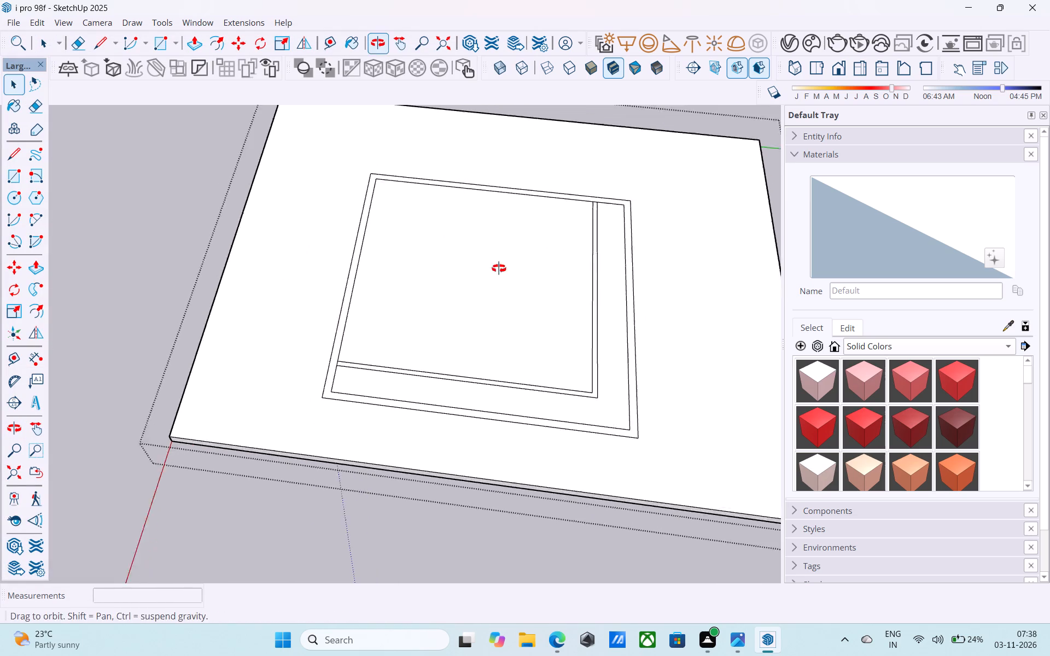
middle_drag(499, 268, 492, 271)
scroll(454, 373, up, 9)
scroll(505, 409, down, 4)
middle_drag(478, 372, 568, 365)
middle_drag(302, 370, 378, 366)
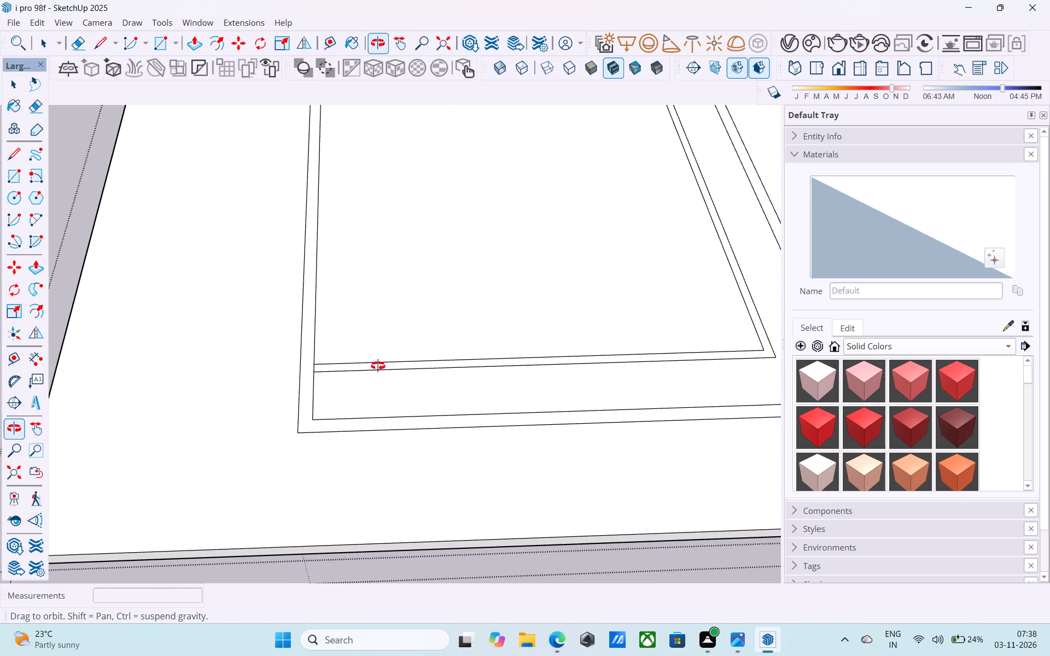
middle_drag(378, 366, 388, 379)
scroll(290, 385, up, 4)
key(e)
scroll(293, 384, up, 4)
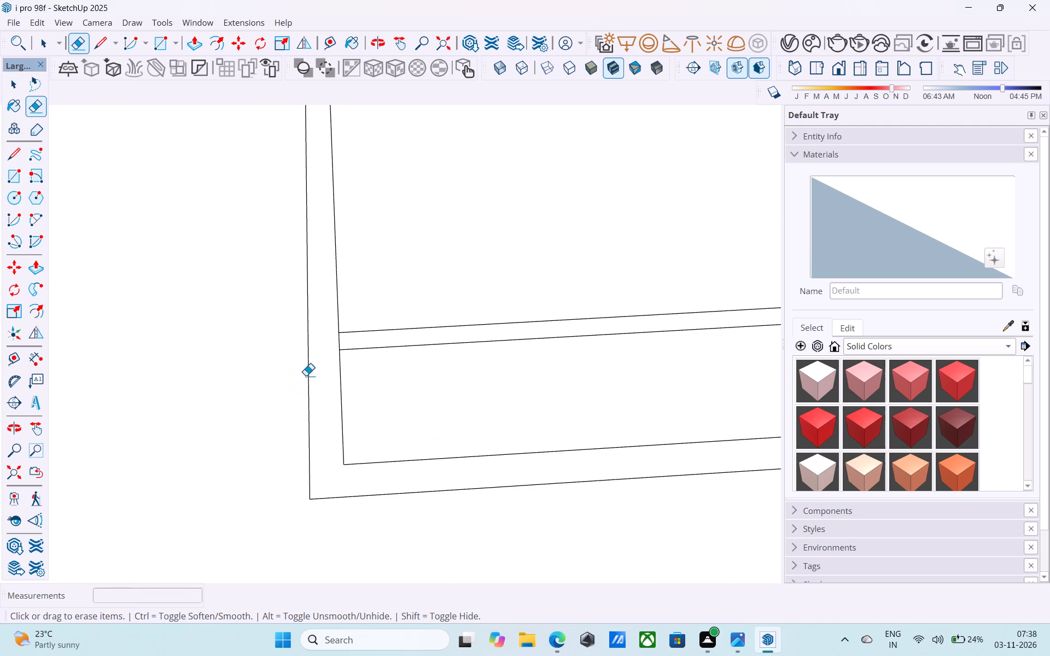
drag(339, 345, 334, 338)
scroll(273, 396, down, 20)
scroll(273, 396, down, 1)
scroll(390, 270, up, 4)
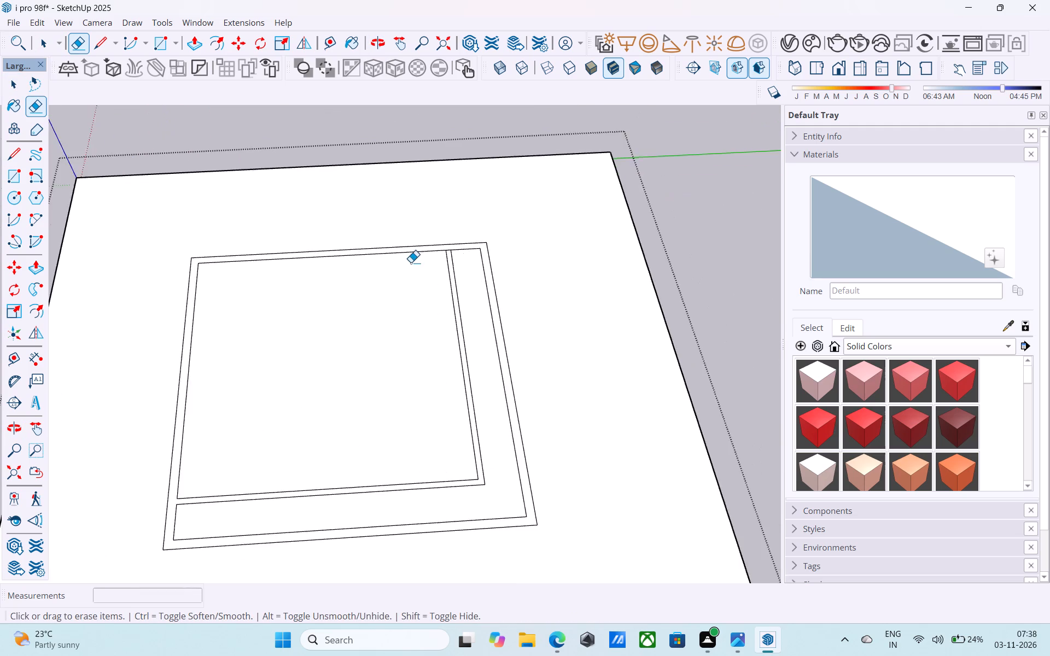
scroll(411, 262, up, 17)
click(501, 225)
key(space)
Select the slab's top face around the floor plan and examine the wall outlines and partition junctions.
scroll(505, 218, down, 8)
scroll(497, 221, up, 1)
scroll(497, 221, down, 3)
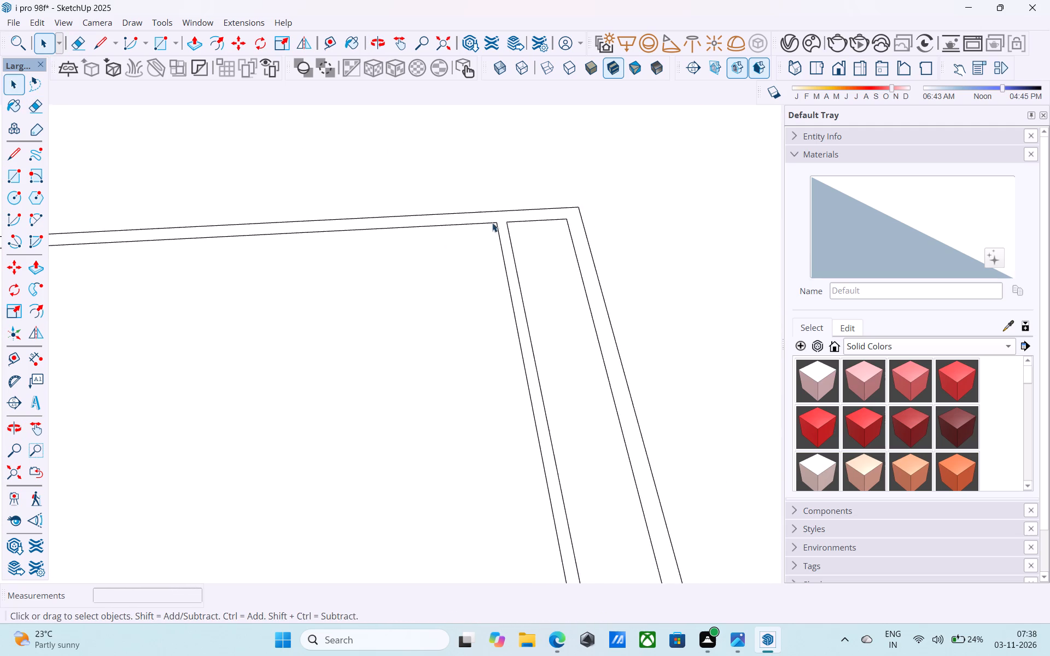
scroll(492, 222, down, 13)
scroll(488, 223, up, 2)
scroll(488, 223, down, 2)
click(642, 235)
scroll(620, 242, down, 5)
click(617, 243)
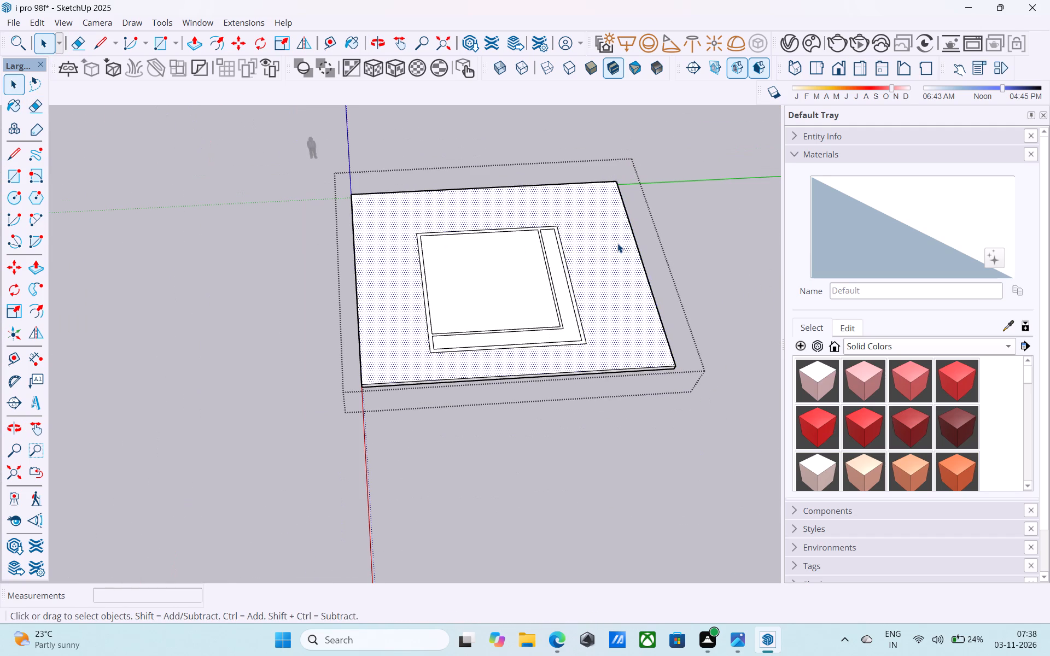
scroll(325, 340, down, 5)
scroll(494, 337, up, 10)
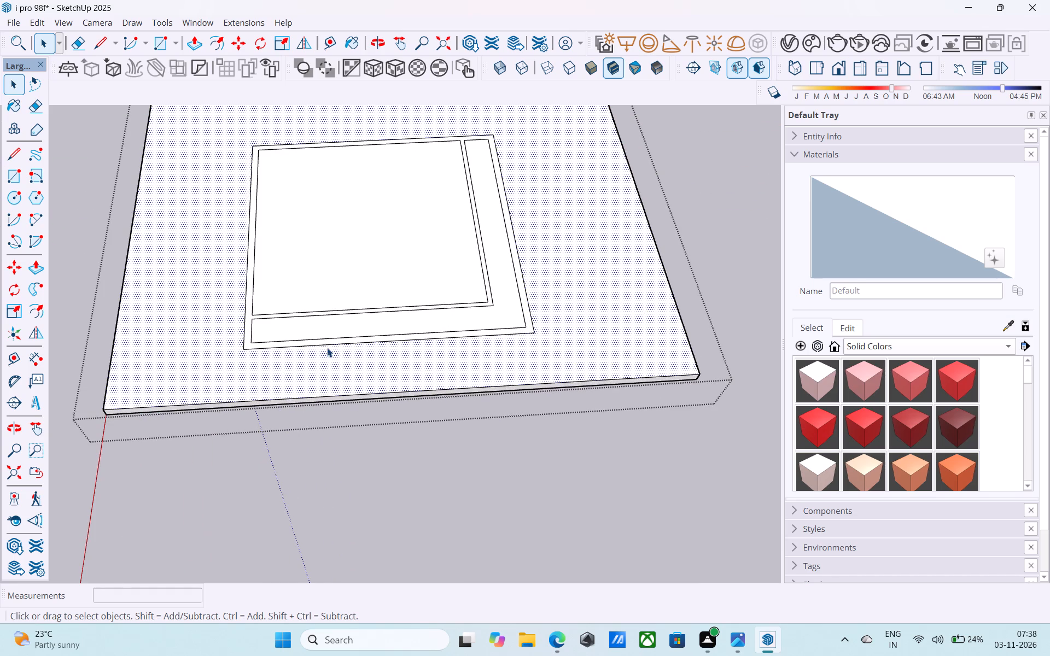
middle_drag(329, 341, 408, 399)
scroll(389, 413, up, 4)
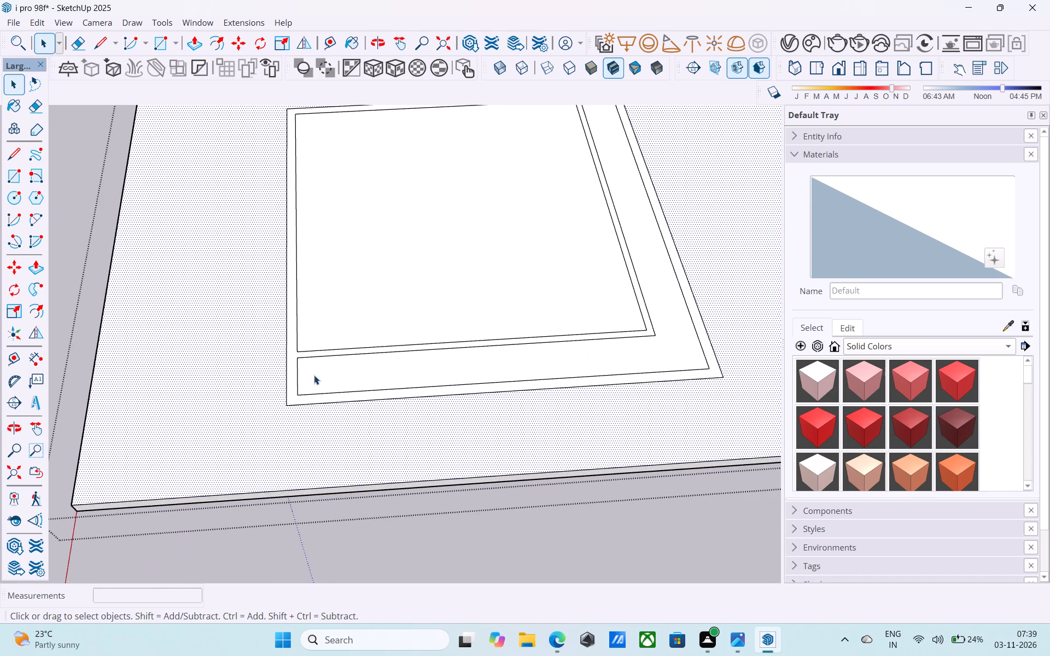
shift+middle_drag(314, 369, 386, 349)
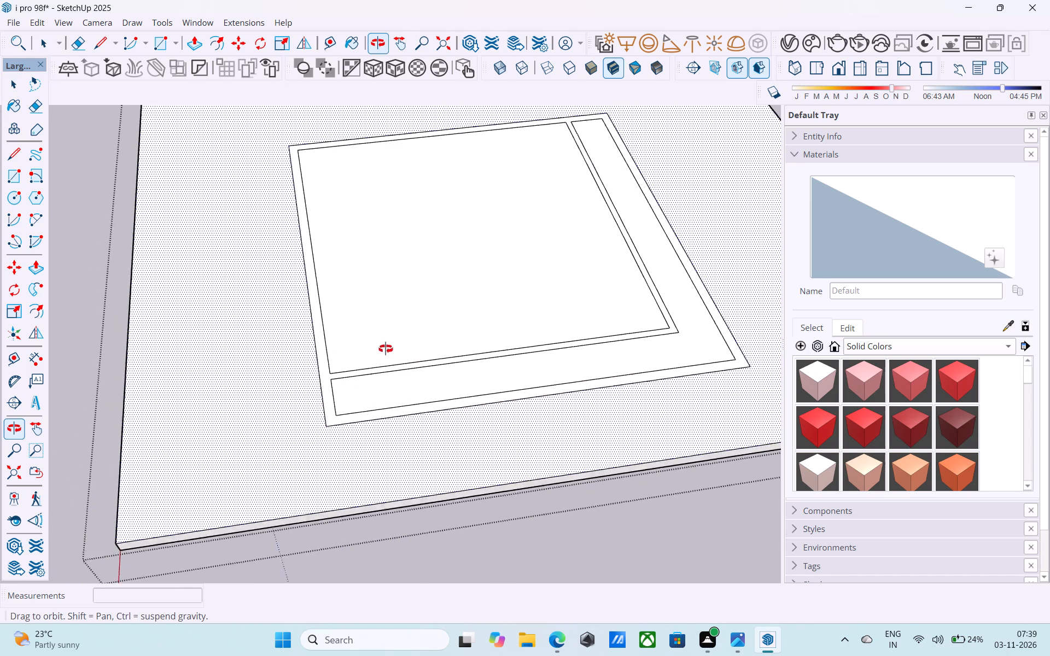
shift+middle_drag(386, 349, 369, 349)
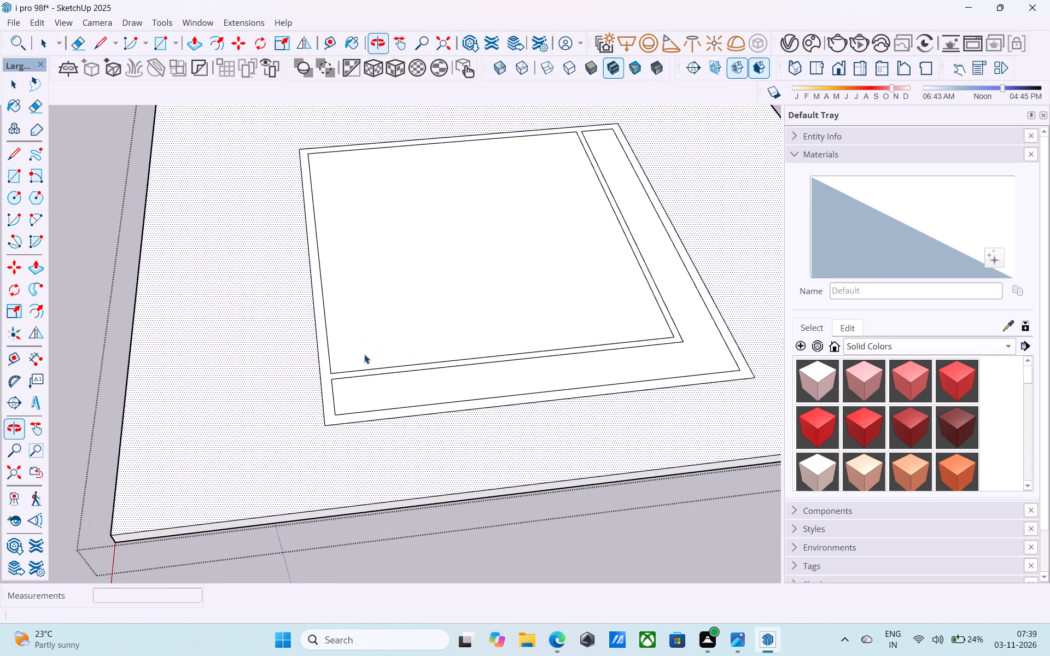
scroll(345, 370, up, 5)
scroll(345, 370, down, 6)
Draw a short line across the 9" outer wall at each partition end, continuing the partition's outer edge to the wall's outer edge.
shift+middle_drag(345, 370, 450, 289)
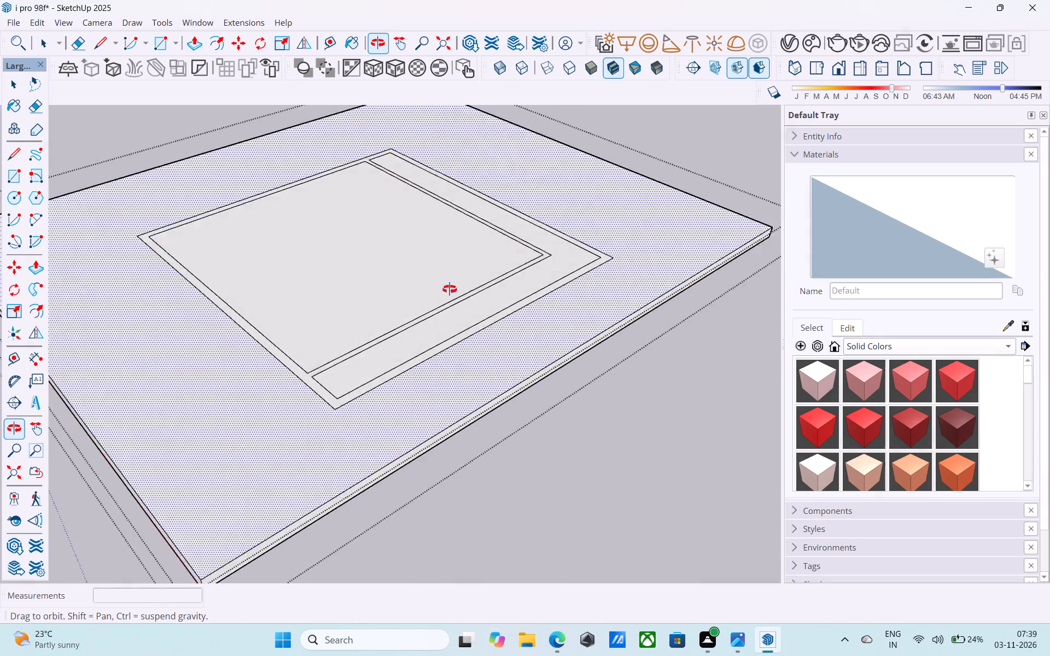
shift+middle_drag(450, 289, 387, 302)
scroll(332, 350, up, 7)
key(l)
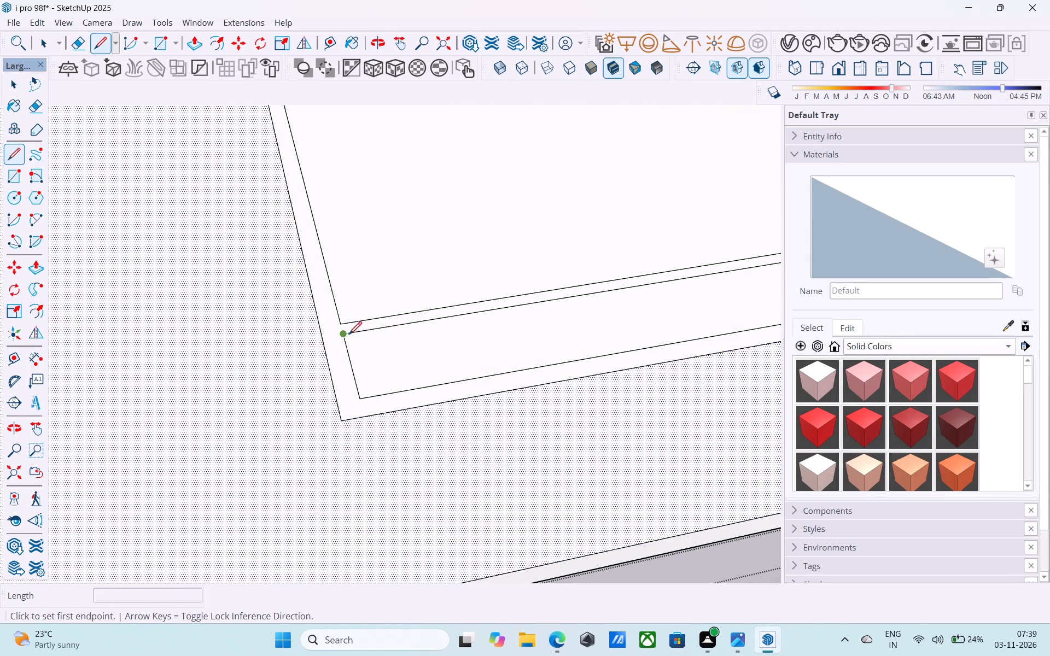
click(349, 336)
click(323, 338)
scroll(141, 394, down, 11)
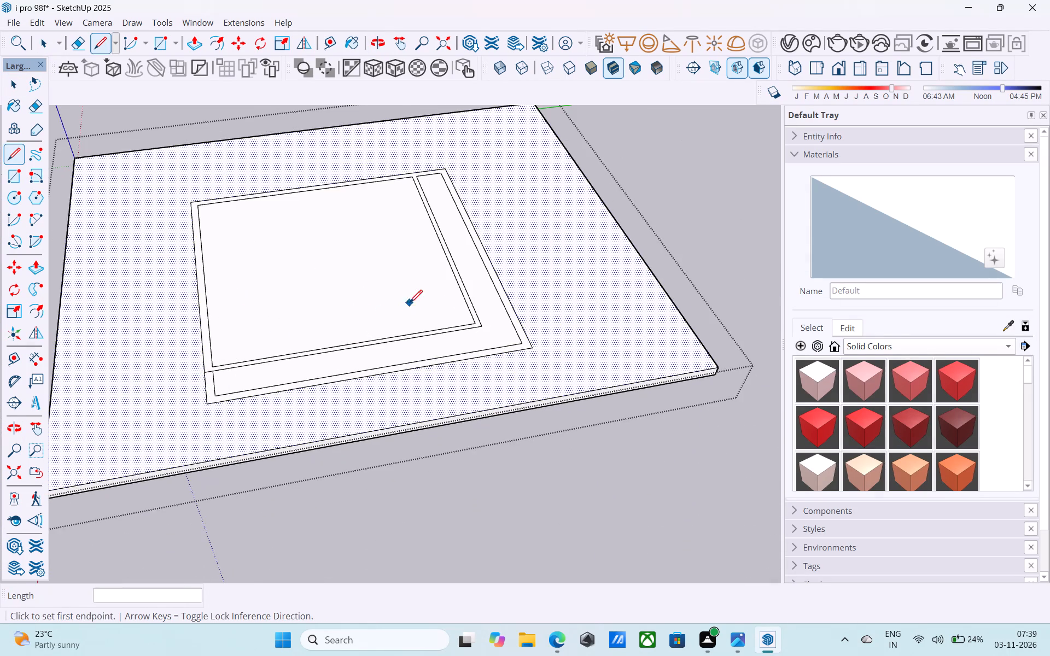
middle_drag(410, 304, 411, 292)
scroll(427, 175, up, 18)
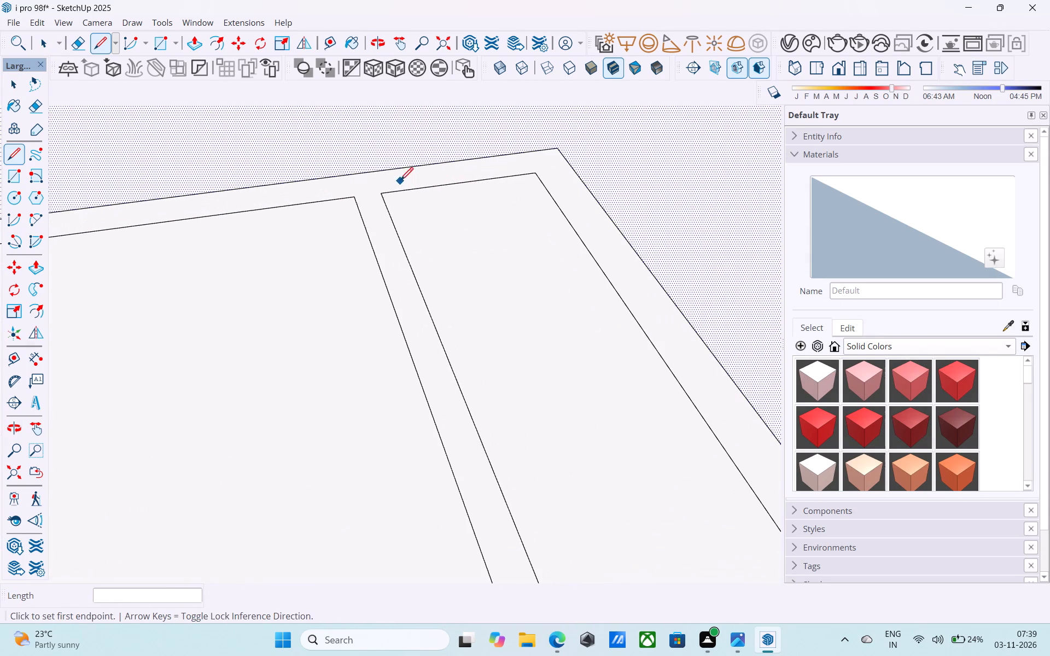
click(381, 194)
click(373, 173)
key(space)
Push/Pull the wall face enclosing the main room, including the partitions, up 12'.
scroll(394, 156, down, 20)
scroll(394, 156, down, 4)
scroll(435, 237, up, 8)
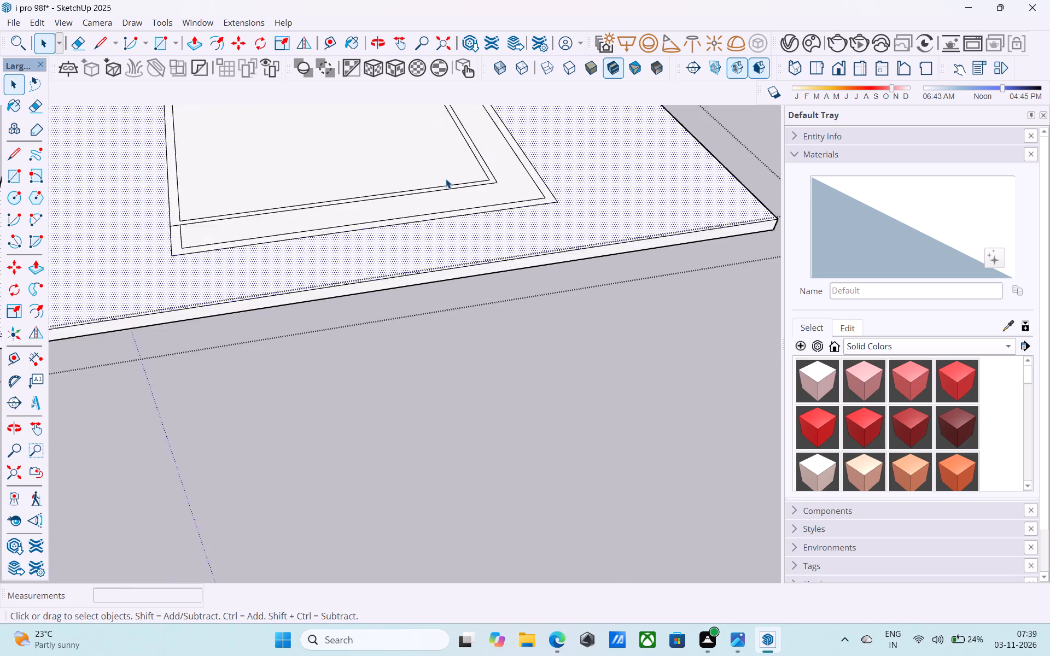
scroll(446, 179, up, 15)
click(451, 220)
key(p)
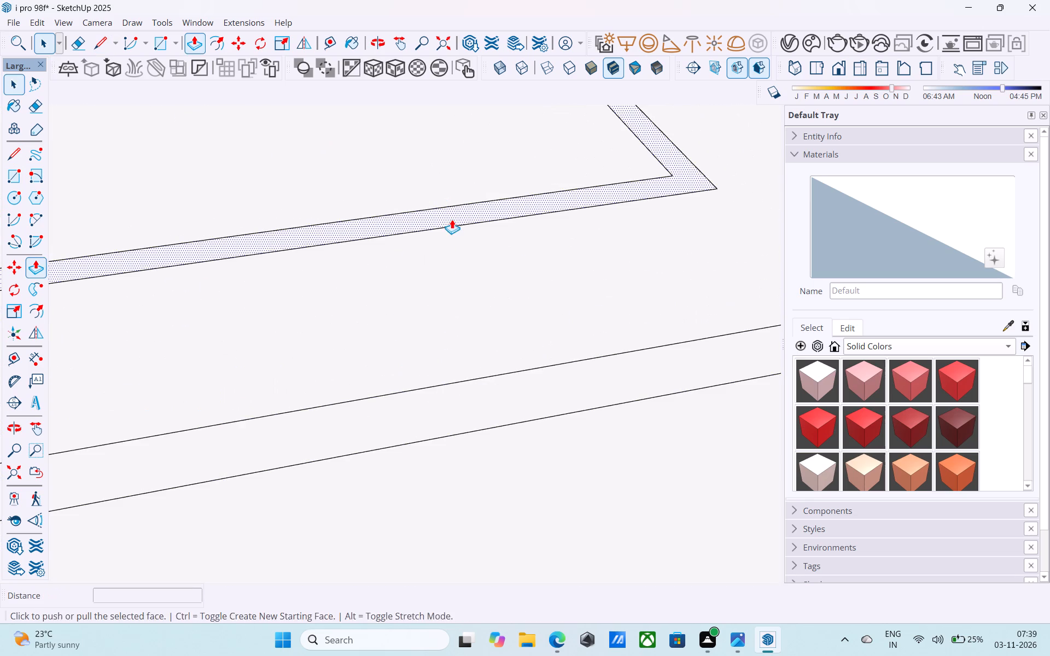
click(452, 219)
scroll(457, 187, down, 9)
shift+middle_drag(457, 177, 538, 333)
shift+scroll(524, 311, down, 1)
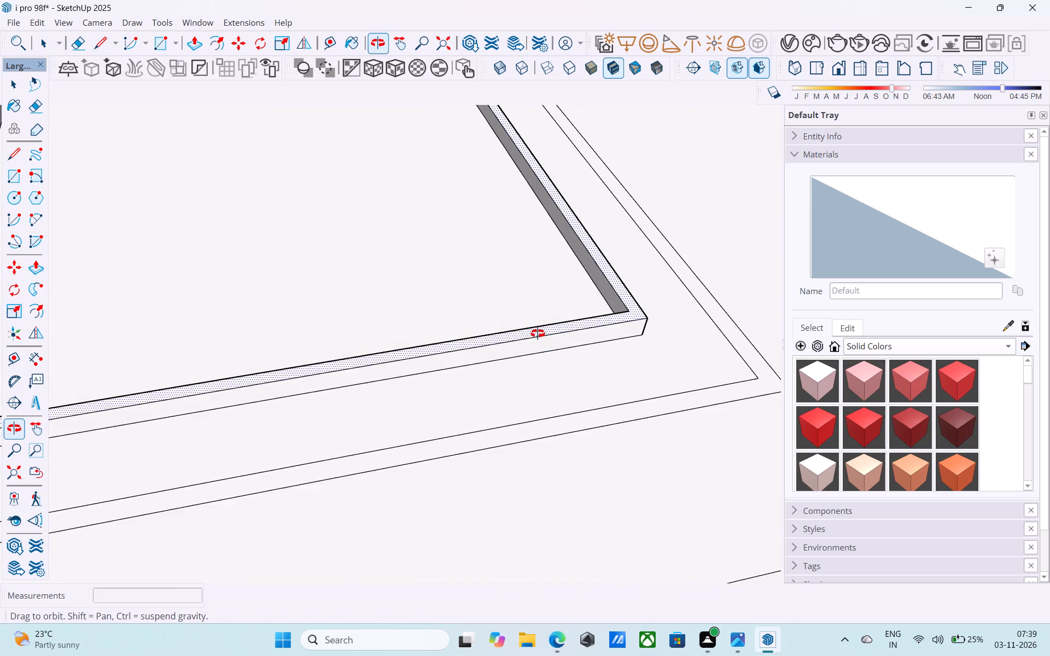
shift+middle_drag(538, 333, 313, 161)
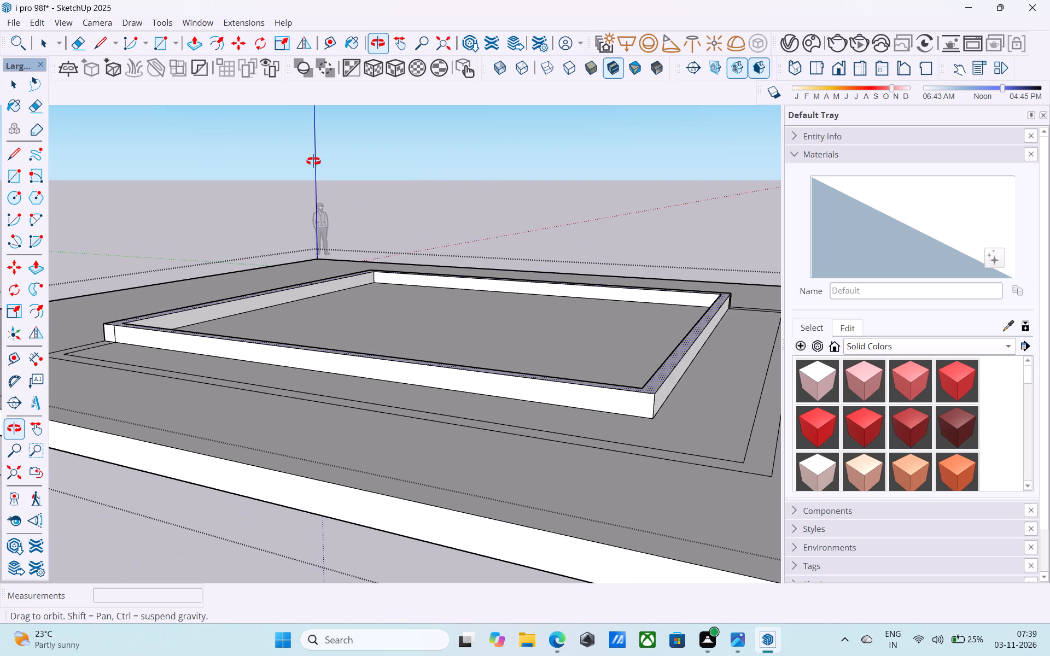
shift+middle_drag(313, 161, 424, 219)
middle_click(424, 219)
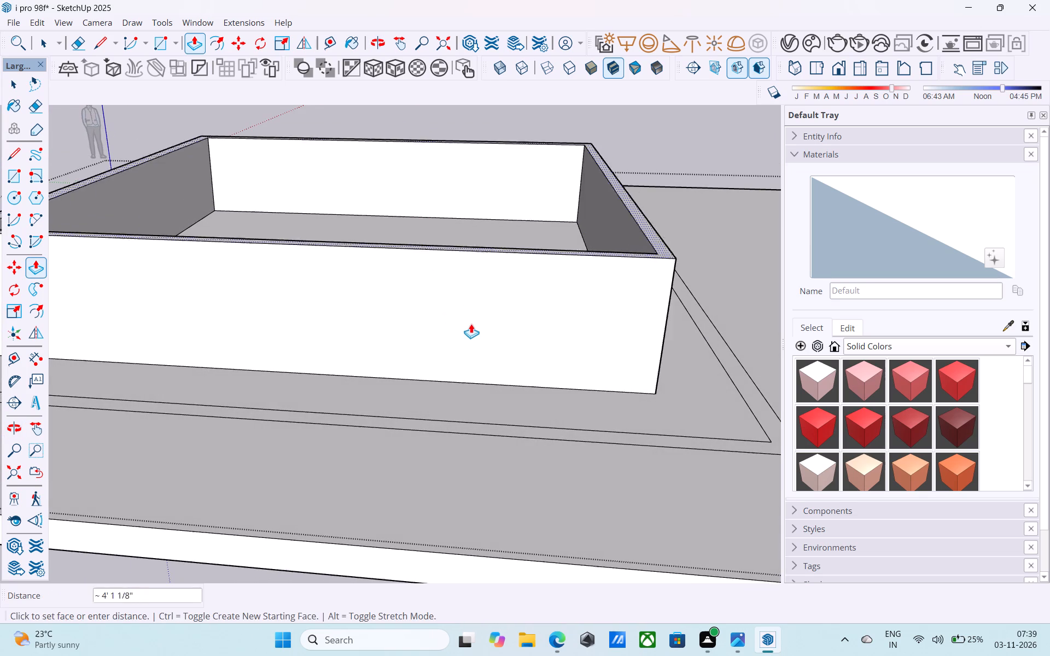
middle_drag(486, 354, 627, 421)
middle_drag(627, 372, 483, 325)
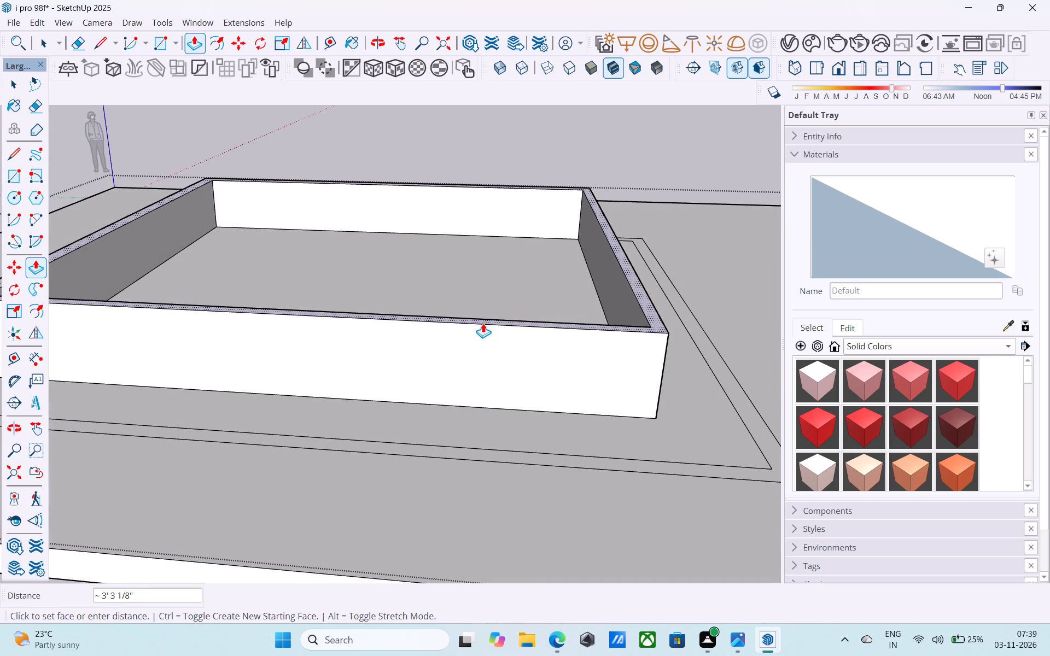
text(12')
key(Return)
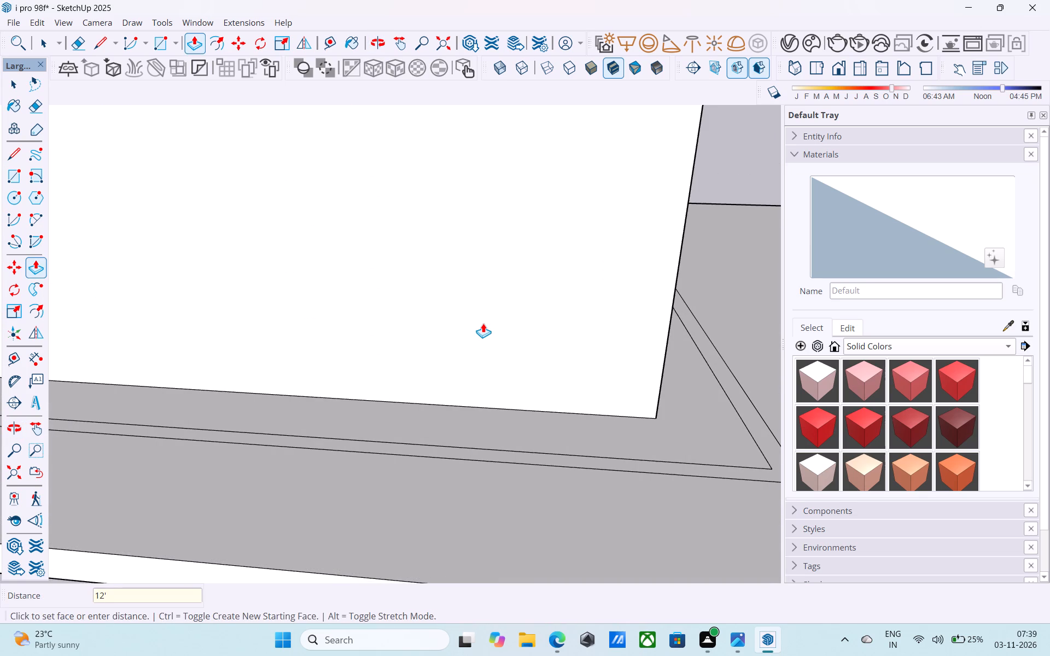
scroll(498, 348, down, 15)
shift+middle_drag(501, 361, 486, 452)
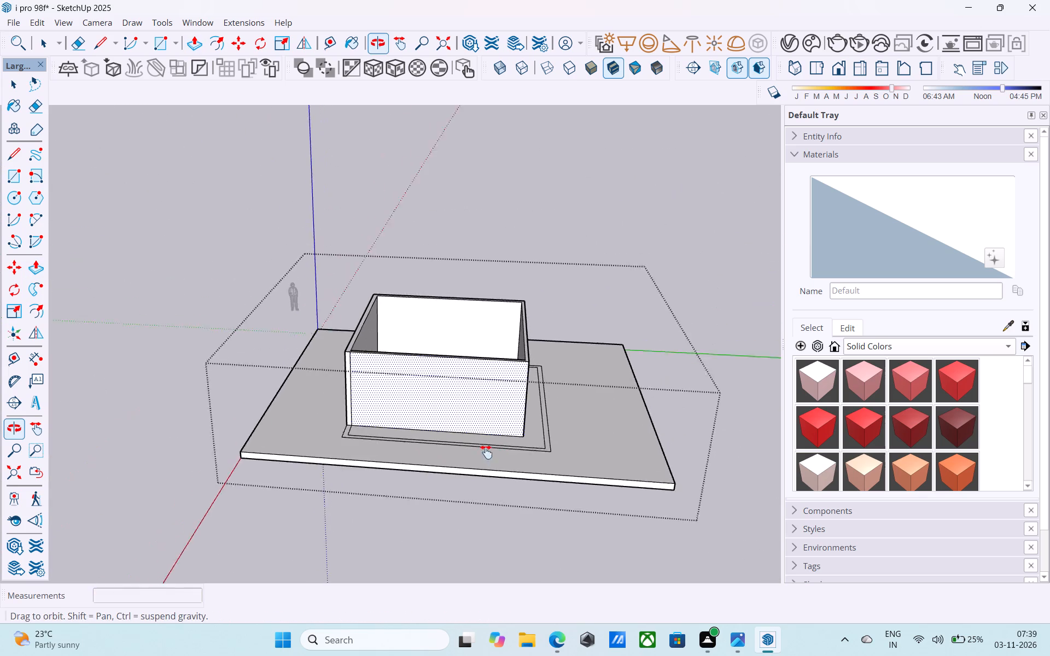
shift+middle_drag(486, 452, 504, 489)
scroll(431, 394, up, 4)
middle_drag(416, 360, 411, 366)
key(space)
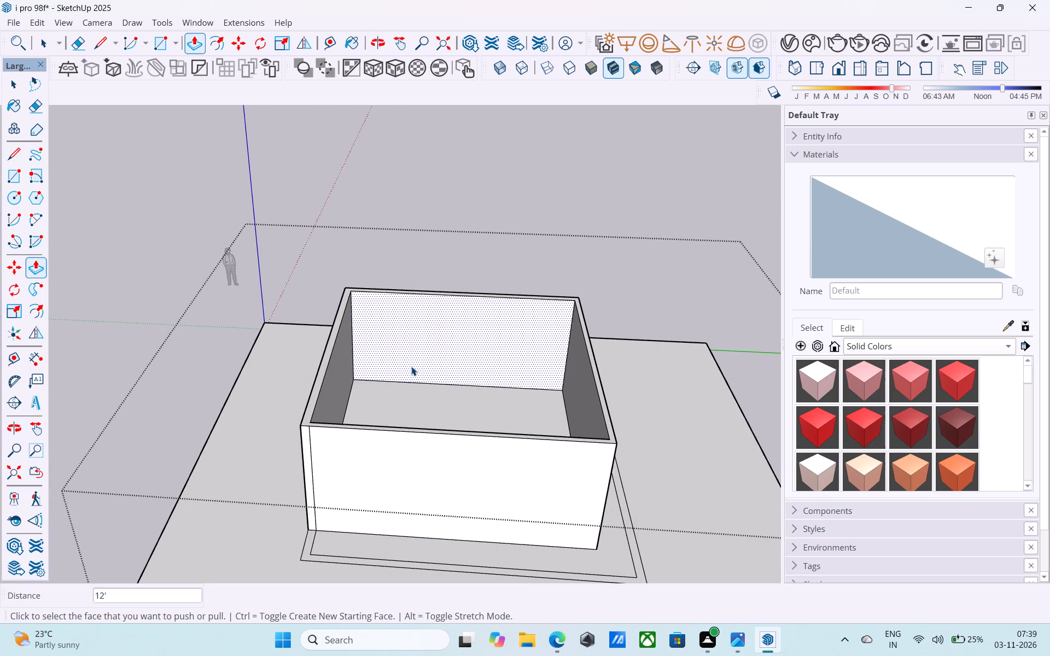
Draw a 25' square rectangle between opposite inner corners of the main room's wall tops, covering the opening.
key(r)
scroll(359, 283, up, 7)
click(349, 299)
scroll(316, 232, down, 7)
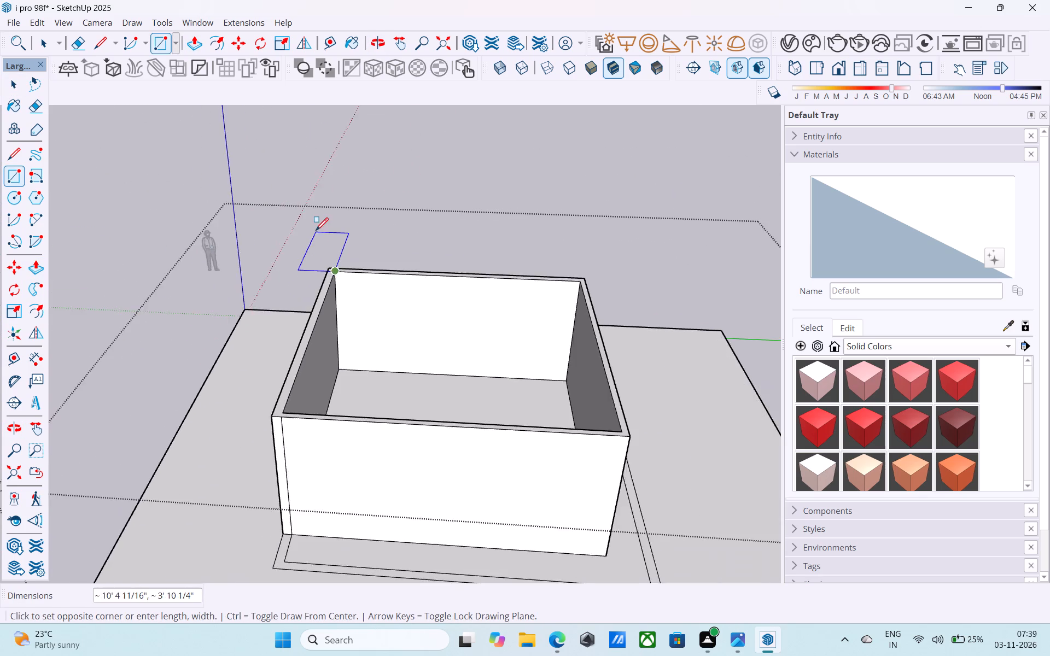
scroll(316, 232, down, 4)
scroll(514, 356, up, 6)
scroll(515, 356, down, 1)
scroll(516, 356, up, 12)
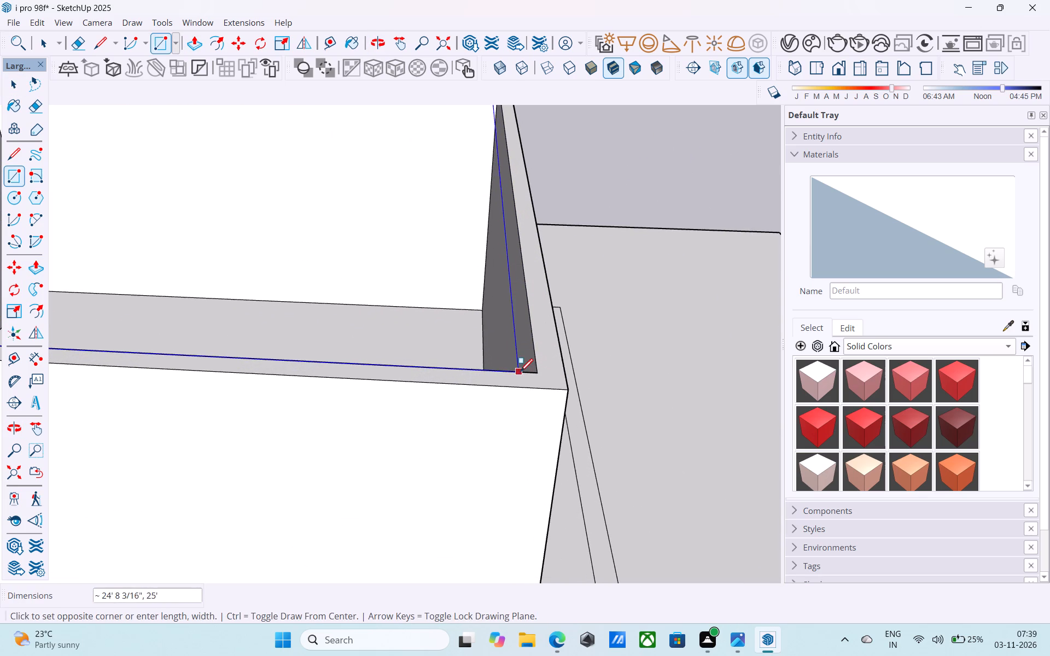
click(534, 372)
Reverse the new face covering the main room.
scroll(527, 350, down, 12)
key(space)
click(510, 339)
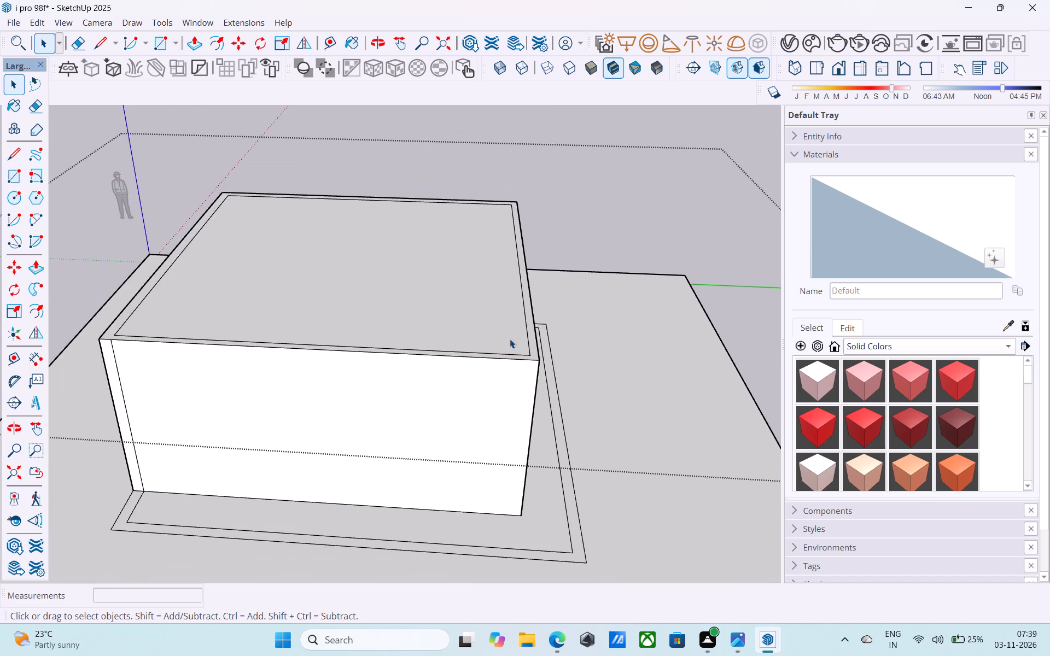
right_click(510, 339)
click(596, 194)
Draw a 6" vertical line up from one inner corner of the wall top, at the covering face's corner.
scroll(596, 194, down, 6)
middle_drag(597, 194, 575, 337)
middle_drag(541, 407, 521, 405)
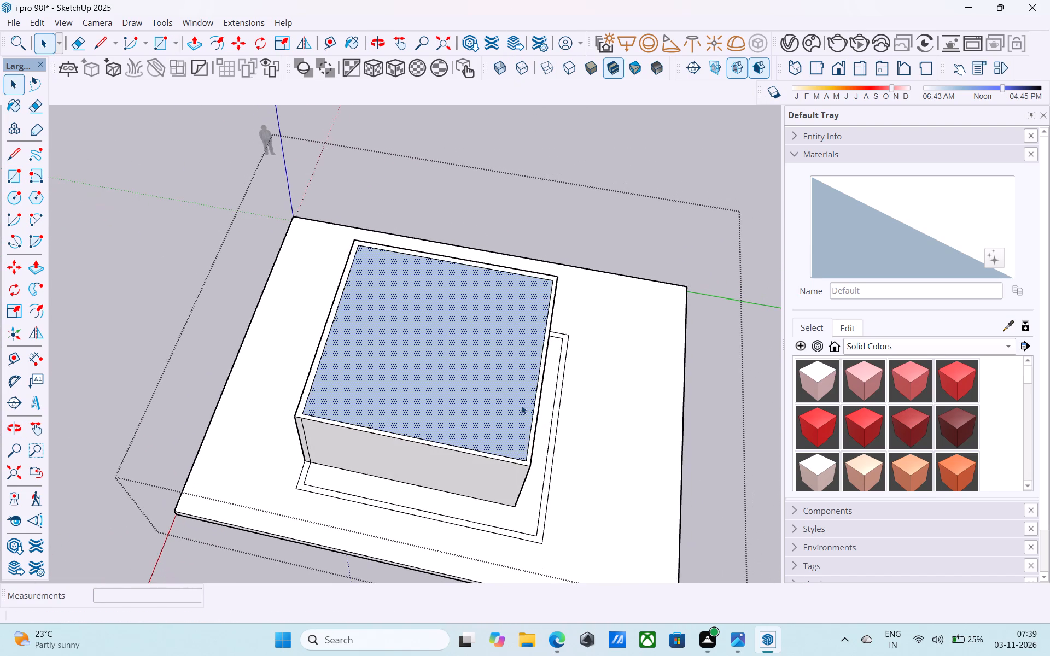
key(l)
scroll(524, 461, up, 14)
click(530, 460)
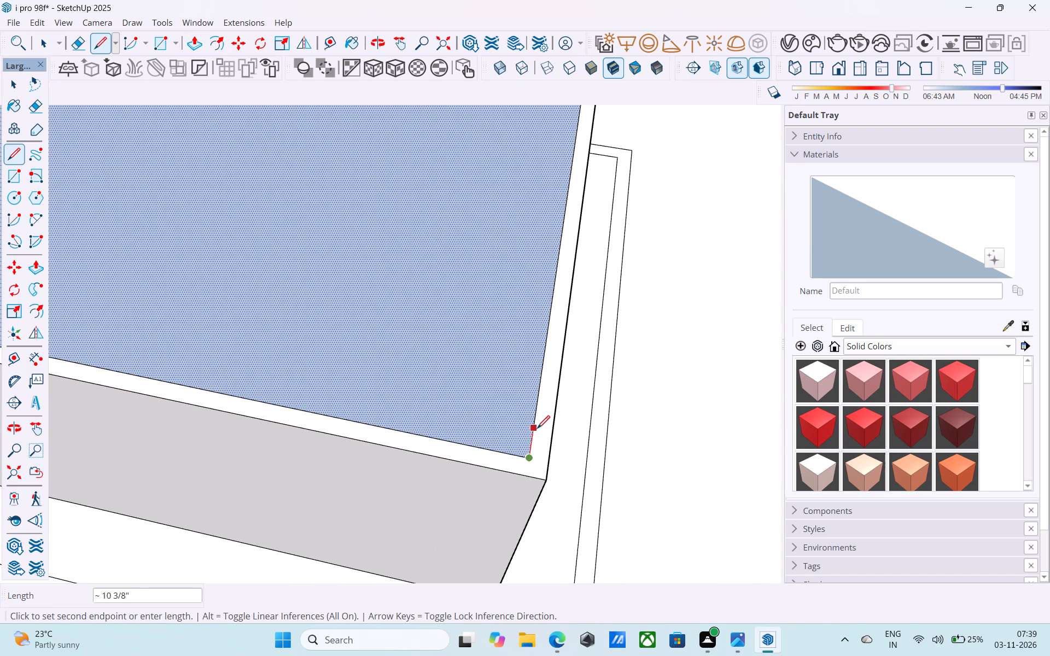
middle_drag(537, 430, 453, 321)
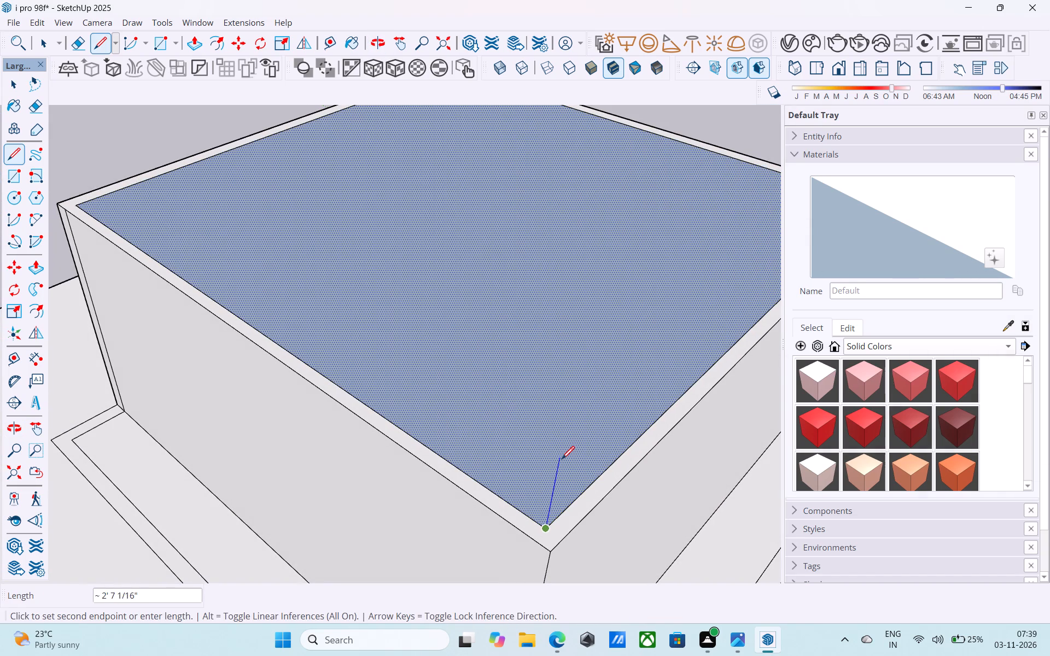
text(6")
key(Return)
Draw a 6" vertical line up from the diagonally opposite inner corner of the wall top.
scroll(480, 231, down, 7)
shift+middle_drag(472, 249, 469, 271)
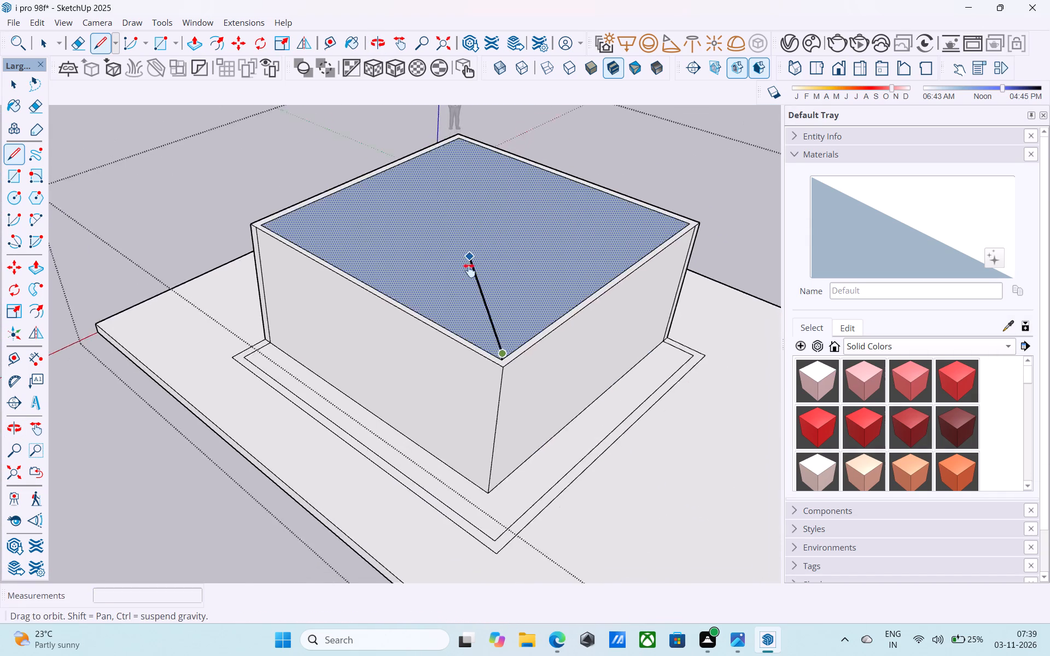
shift+middle_drag(469, 271, 494, 350)
scroll(490, 308, up, 5)
key(l)
shift+middle_drag(474, 198, 456, 272)
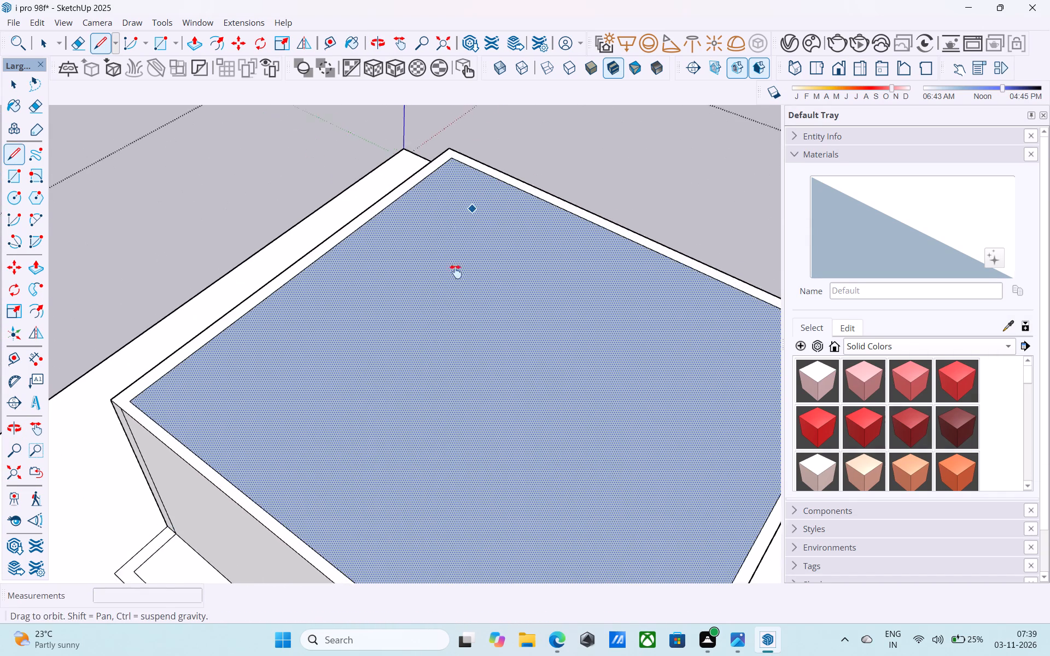
shift+middle_drag(456, 272, 442, 345)
scroll(413, 297, up, 5)
click(425, 277)
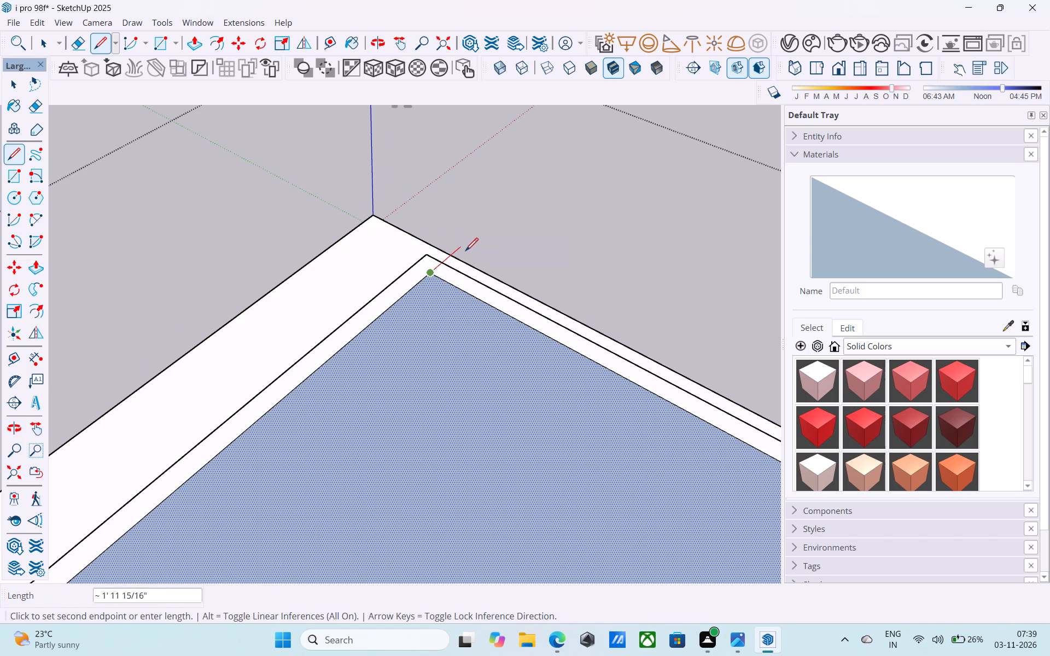
text(6")
key(Return)
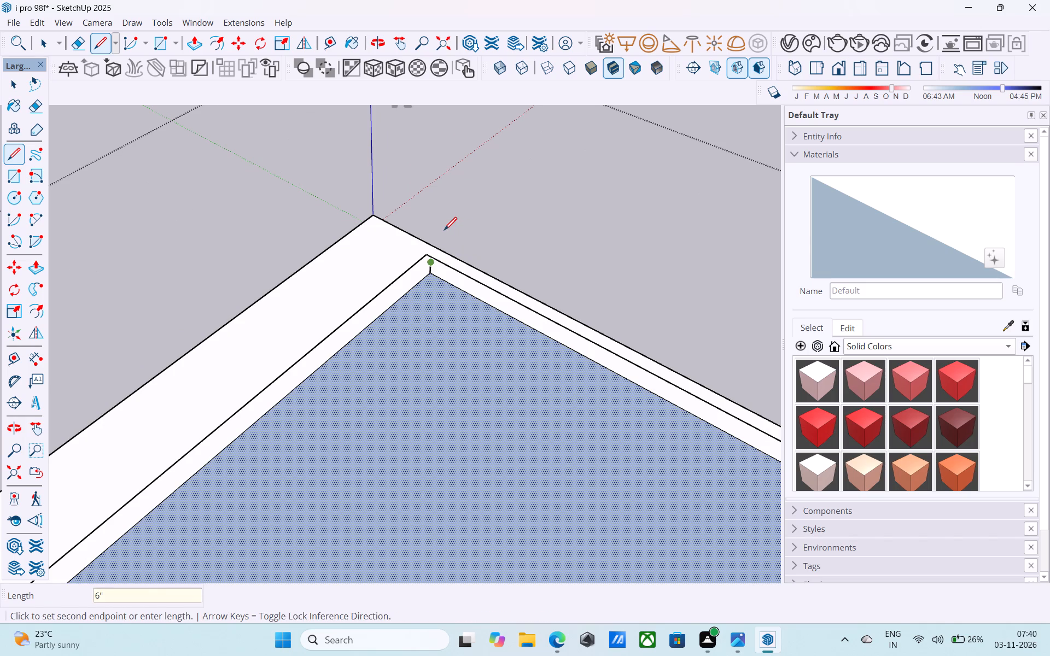
key(space)
Draw a 25' square rectangle between the tops of the two 6" vertical lines, above the covering face.
scroll(441, 251, down, 6)
middle_drag(439, 269, 463, 255)
key(r)
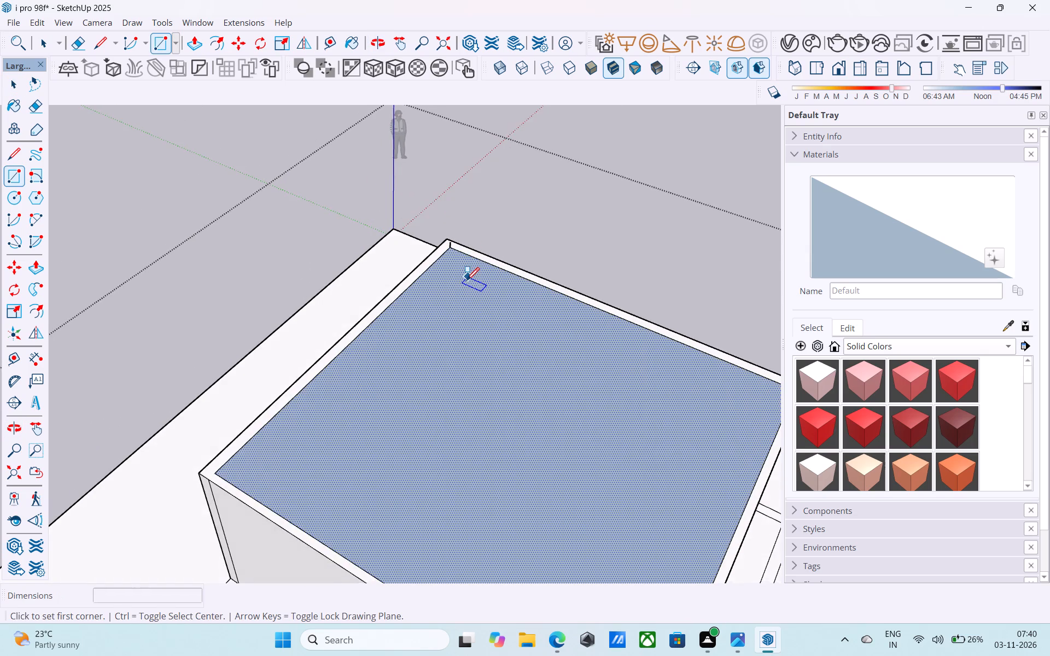
scroll(466, 282, up, 9)
click(427, 200)
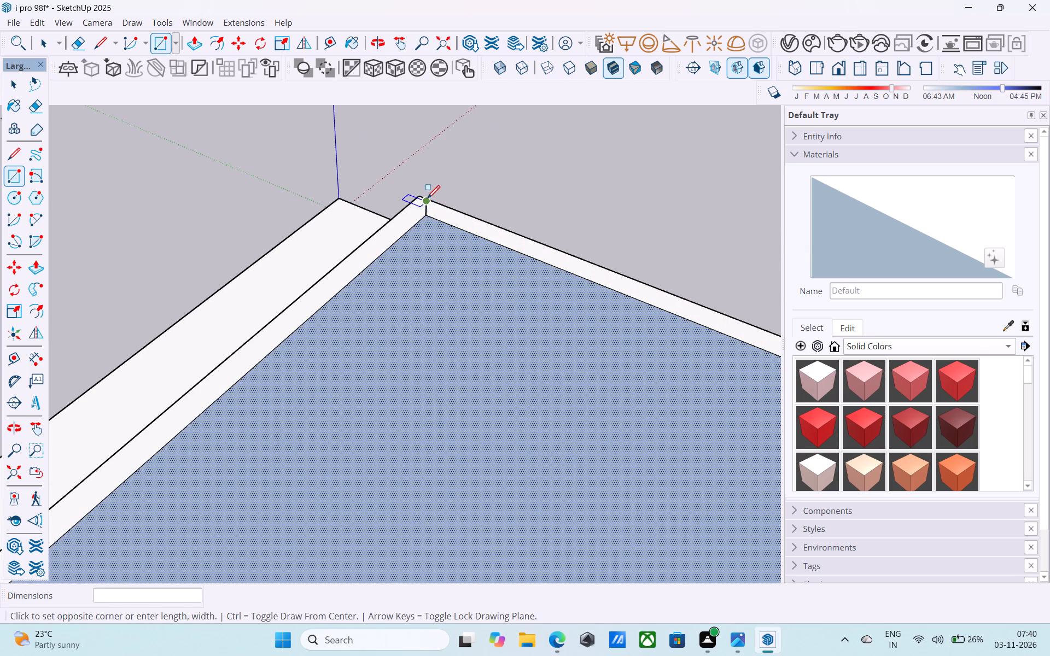
scroll(425, 156, down, 10)
scroll(425, 156, up, 1)
scroll(425, 156, down, 7)
middle_drag(542, 483, 530, 393)
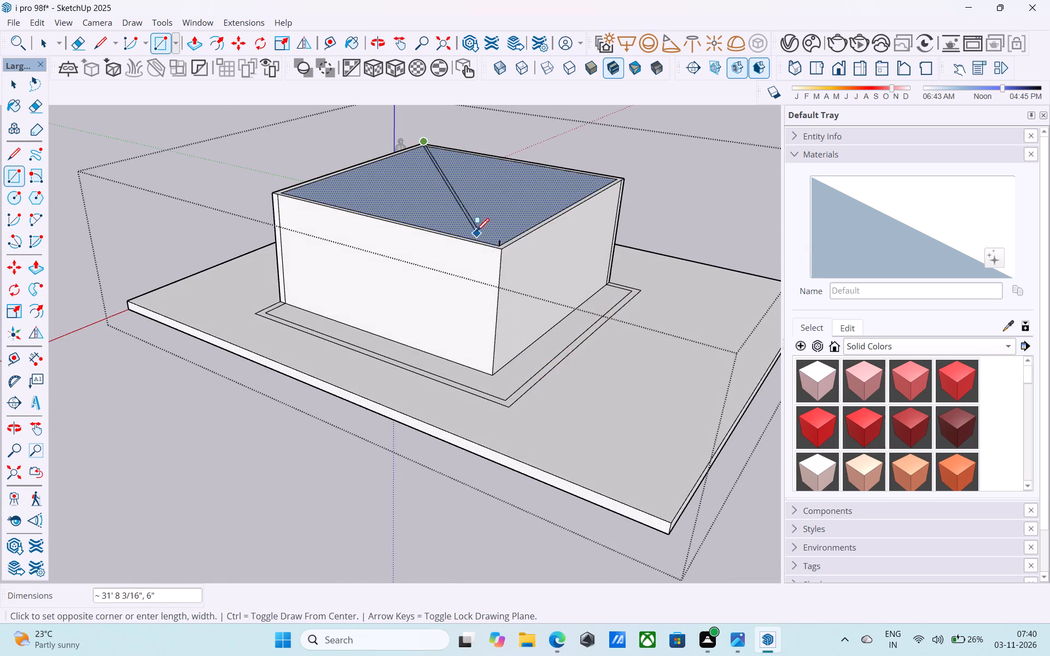
scroll(476, 232, up, 16)
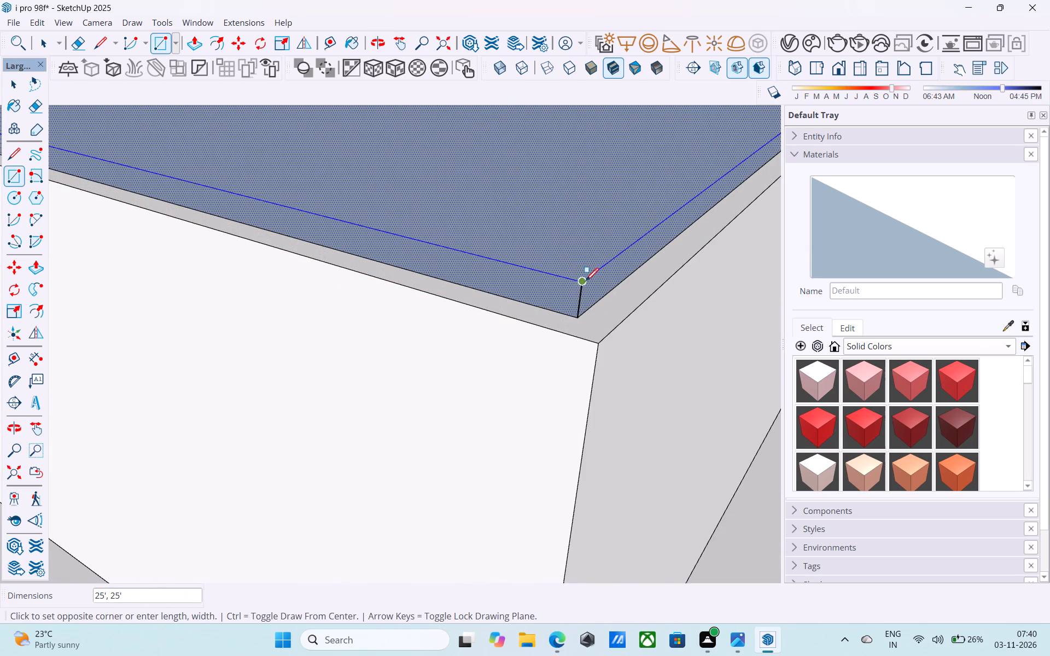
click(586, 282)
Join the lower and upper squares with 6" vertical lines at the two remaining corners, closing the cap's sides.
scroll(581, 291, down, 11)
middle_drag(406, 339, 474, 365)
key(l)
scroll(590, 286, down, 5)
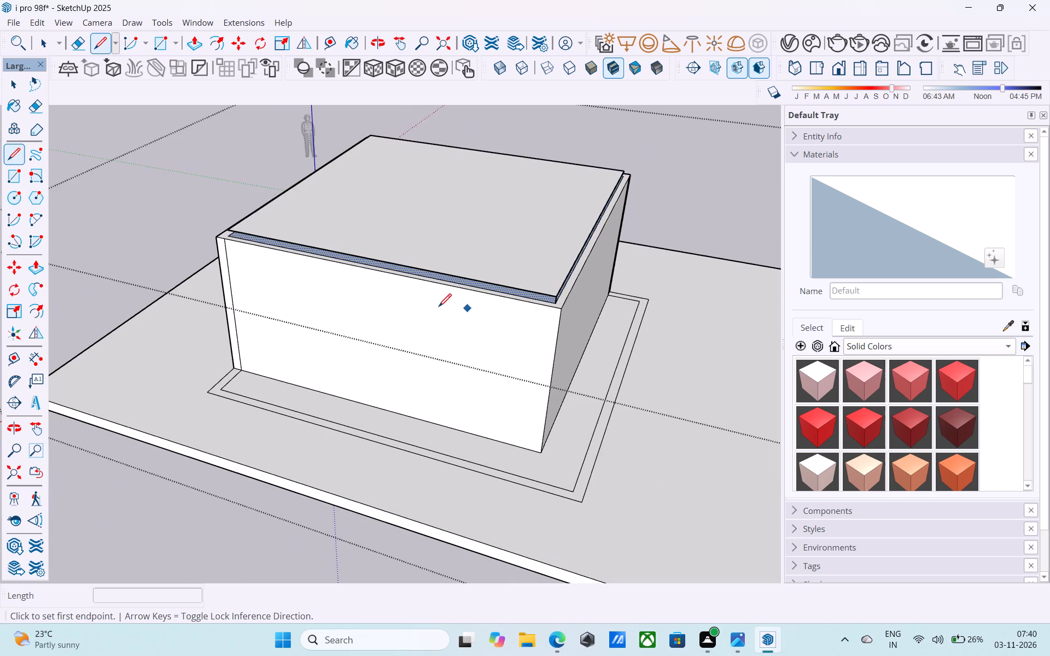
shift+middle_drag(419, 292, 593, 334)
scroll(396, 264, up, 20)
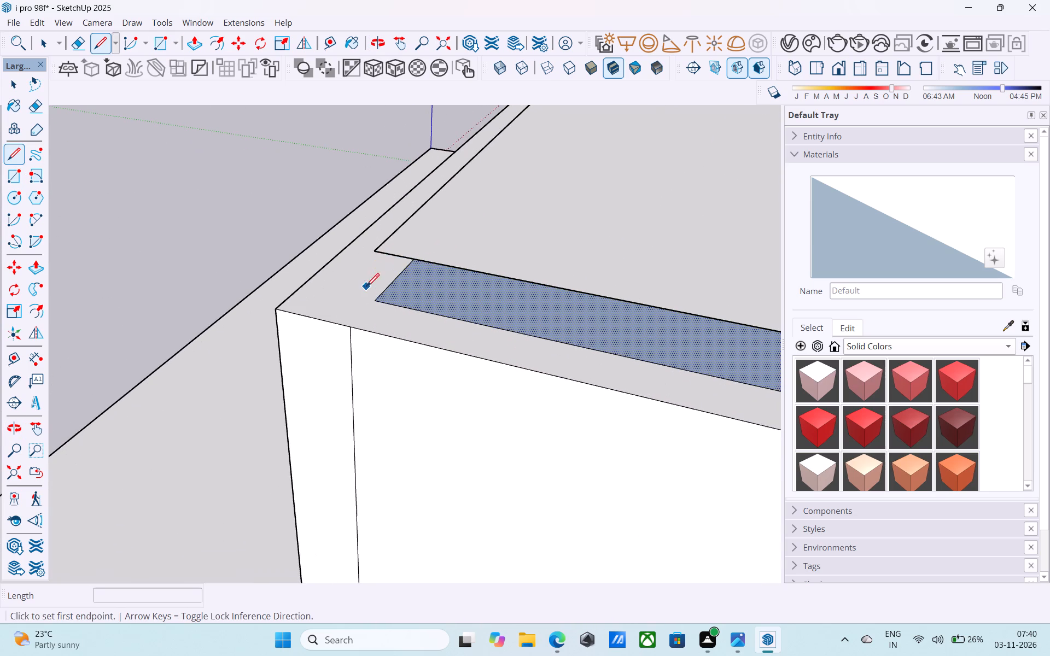
click(374, 298)
click(371, 250)
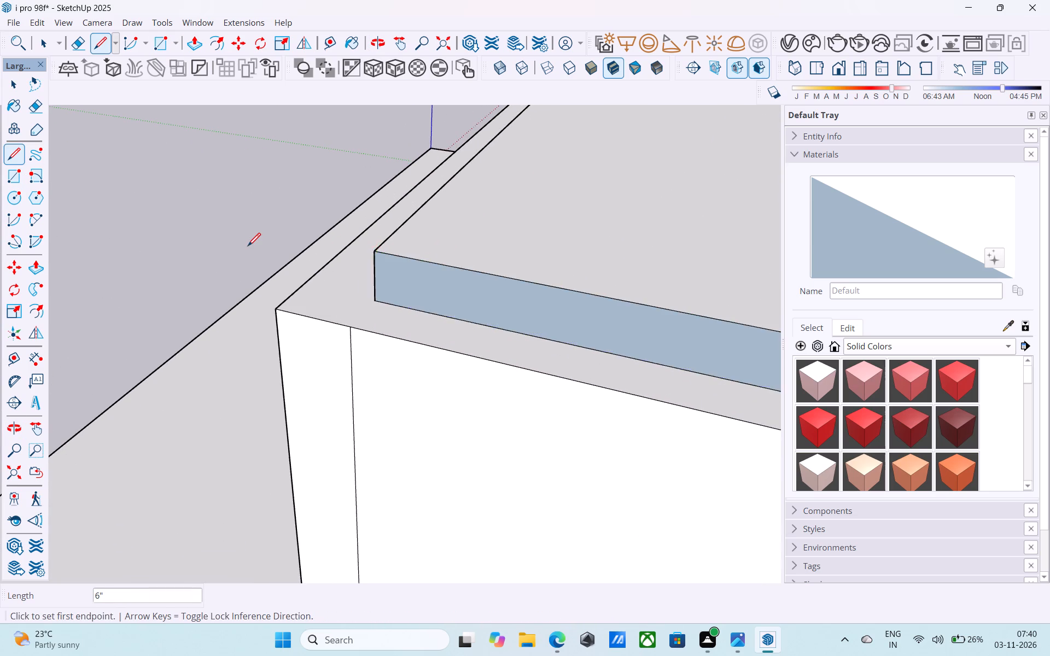
scroll(248, 247, down, 20)
shift+middle_drag(431, 211, 203, 231)
scroll(312, 259, up, 2)
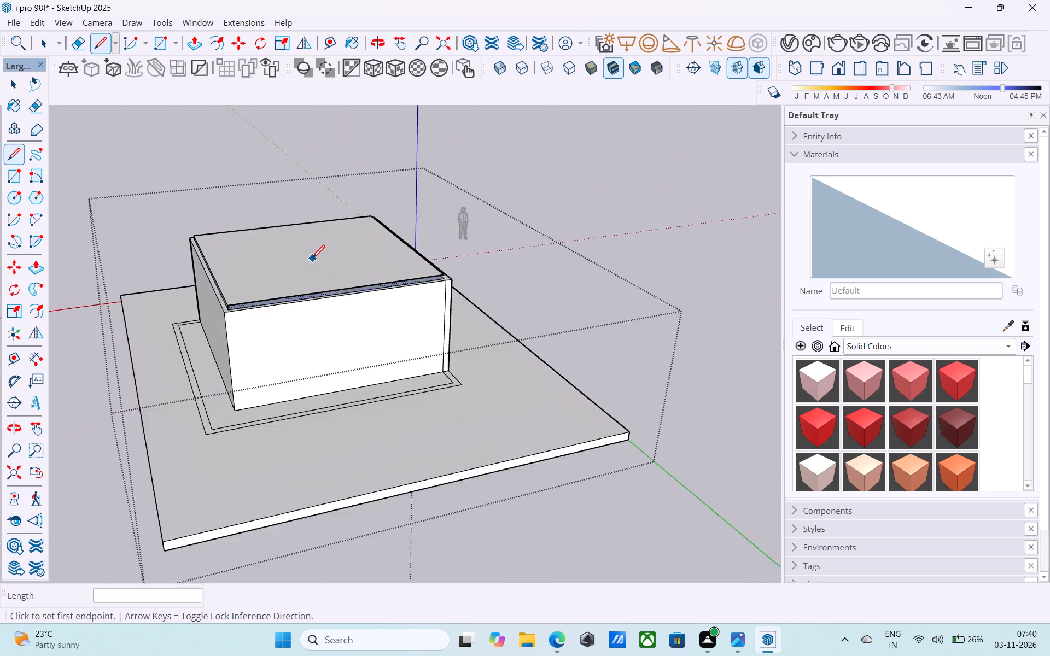
scroll(312, 259, up, 20)
scroll(312, 259, up, 6)
click(497, 284)
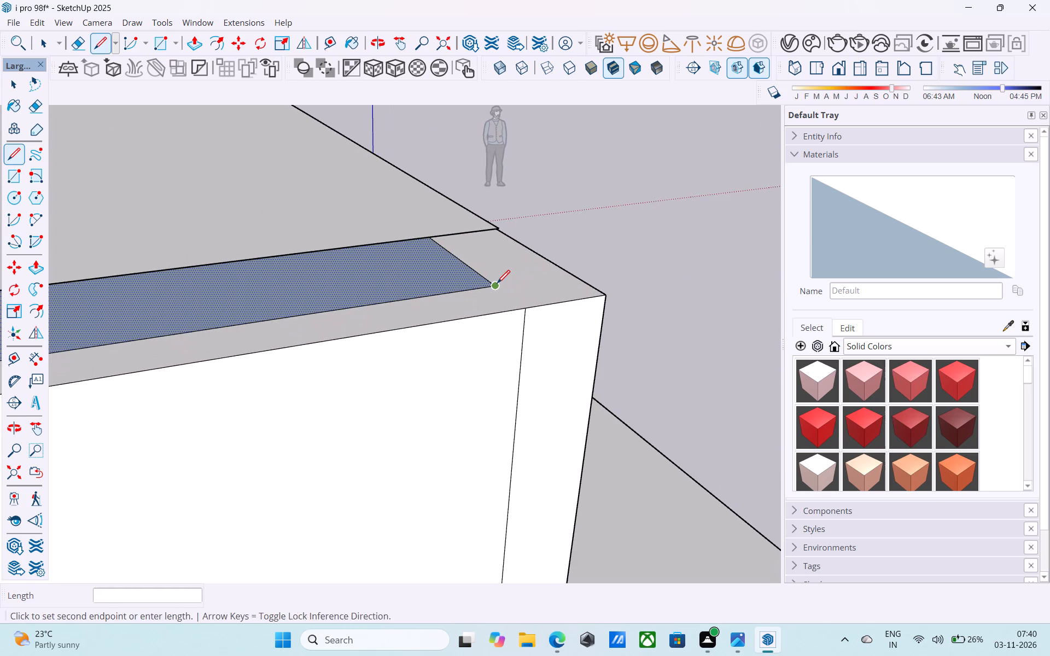
click(496, 227)
key(space)
Reverse the two adjoining blue side faces of the cap that meet at one corner.
scroll(622, 243, down, 5)
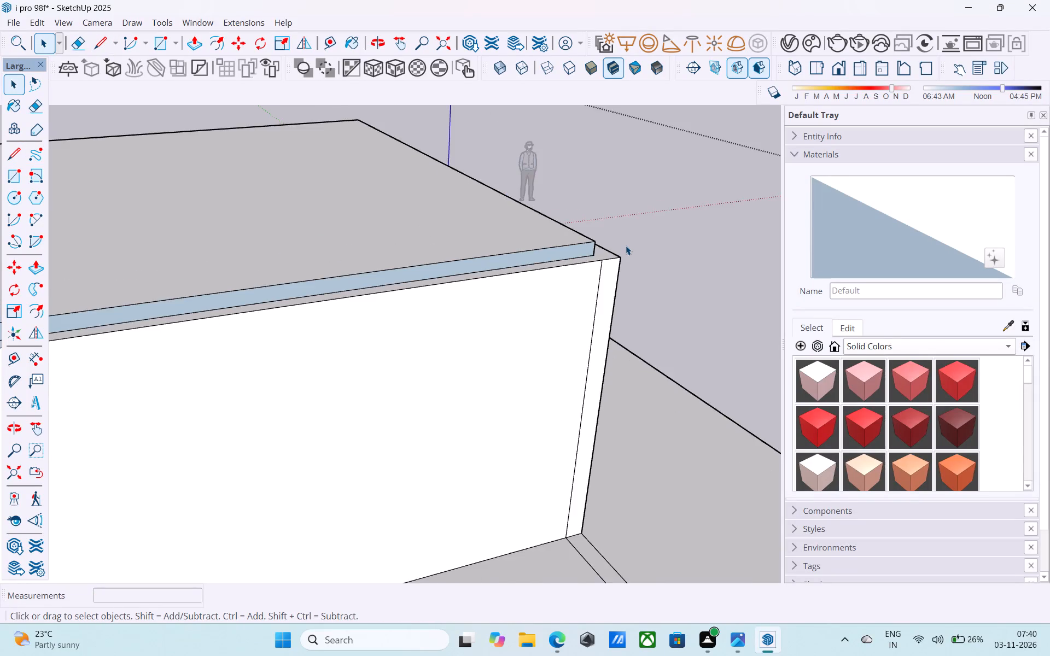
scroll(626, 245, down, 7)
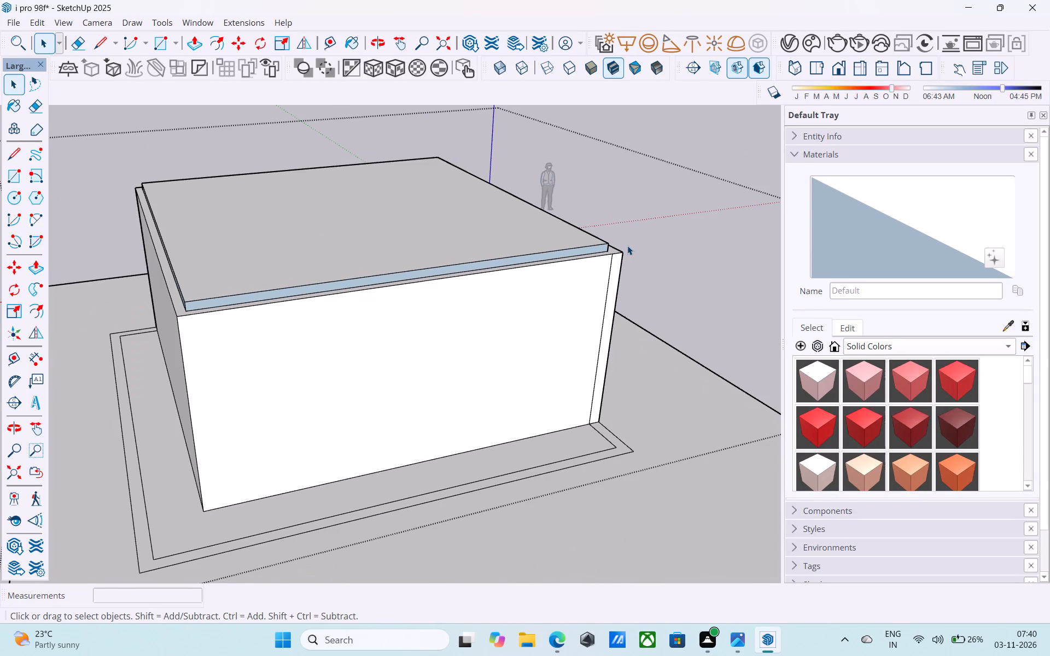
scroll(627, 245, down, 10)
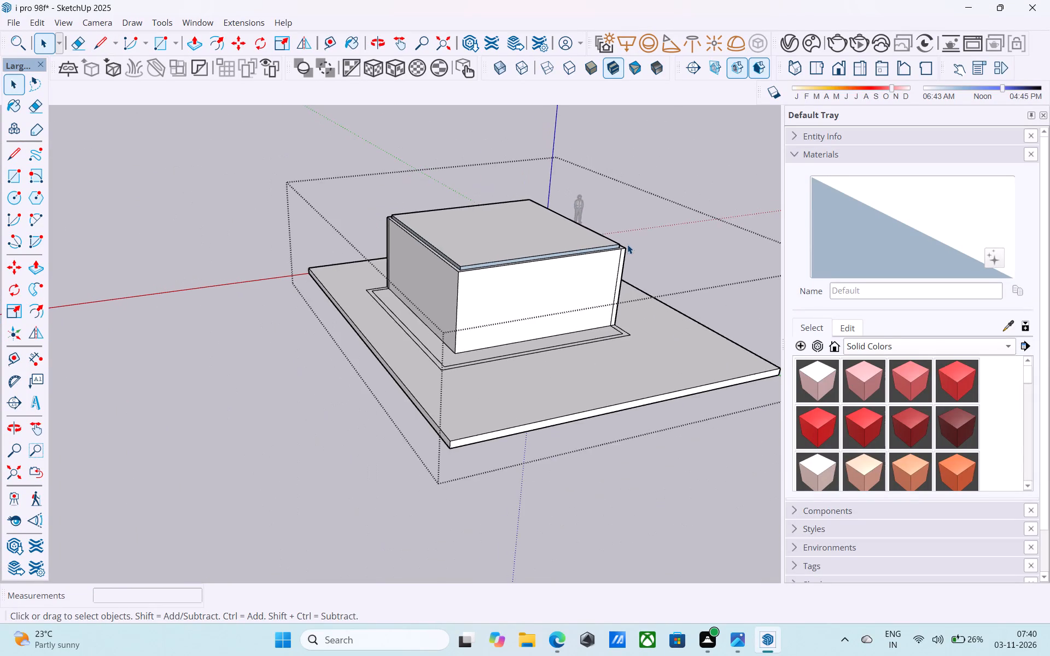
scroll(627, 244, down, 2)
middle_drag(433, 263, 480, 276)
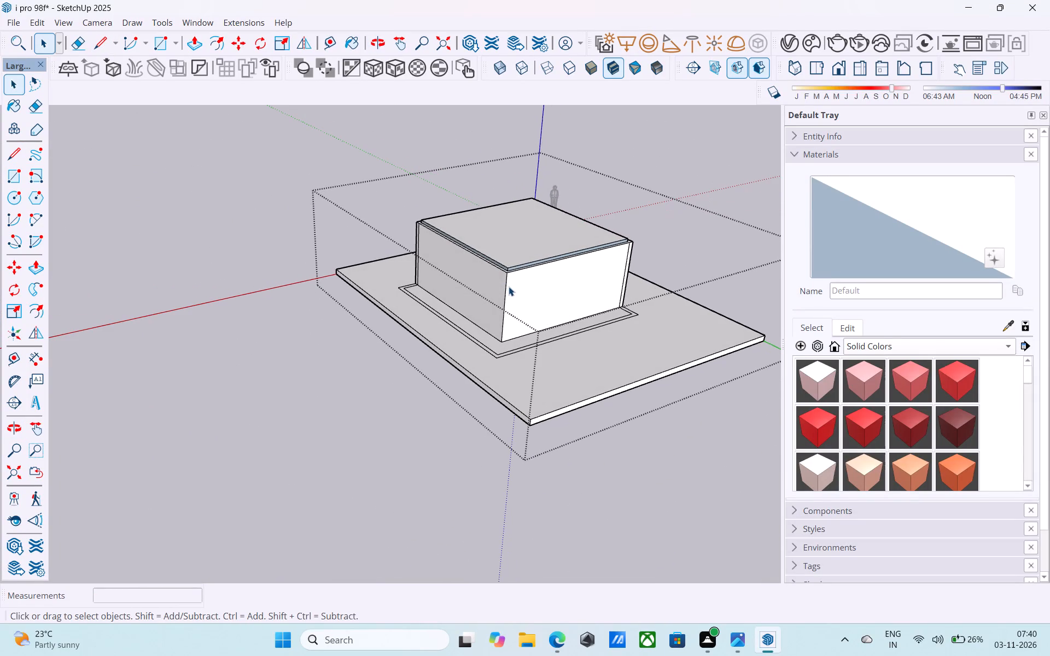
scroll(506, 294, up, 7)
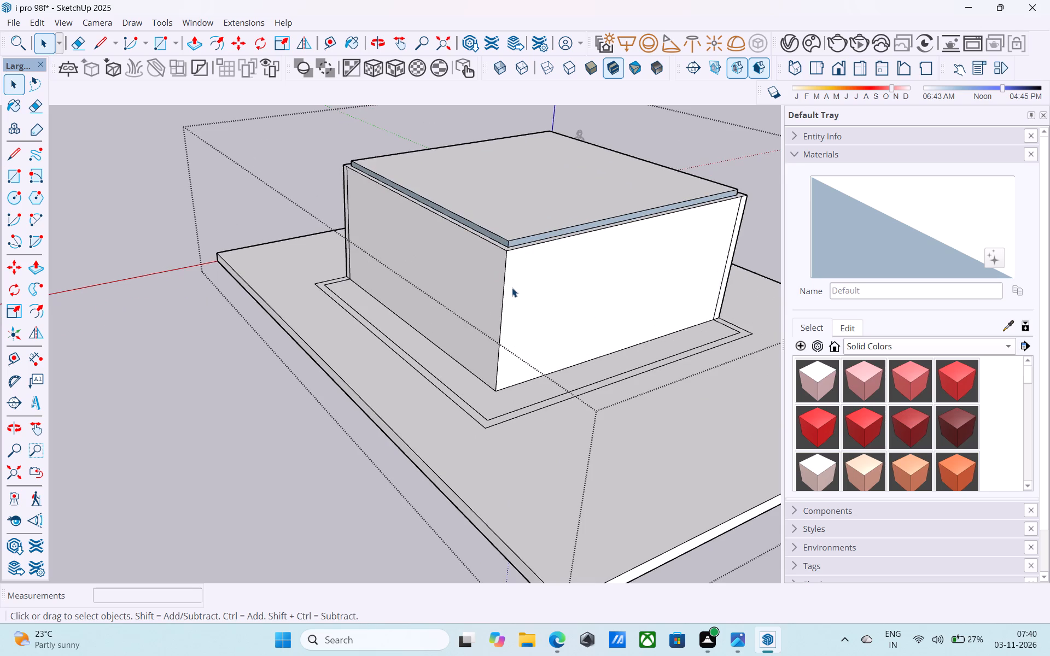
scroll(516, 232, up, 15)
click(501, 253)
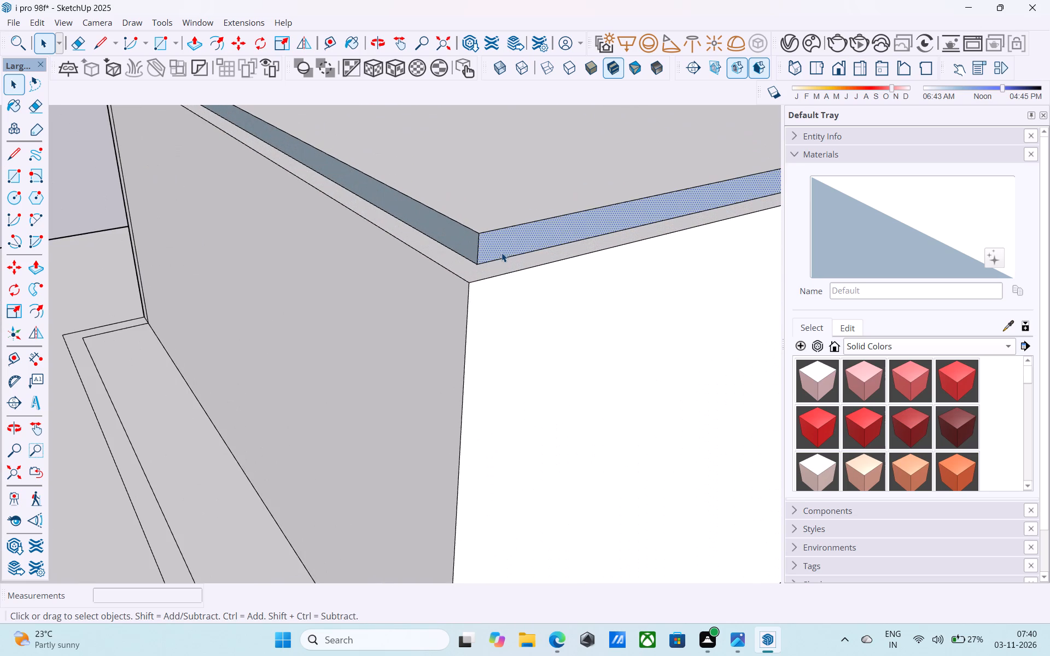
right_click(501, 253)
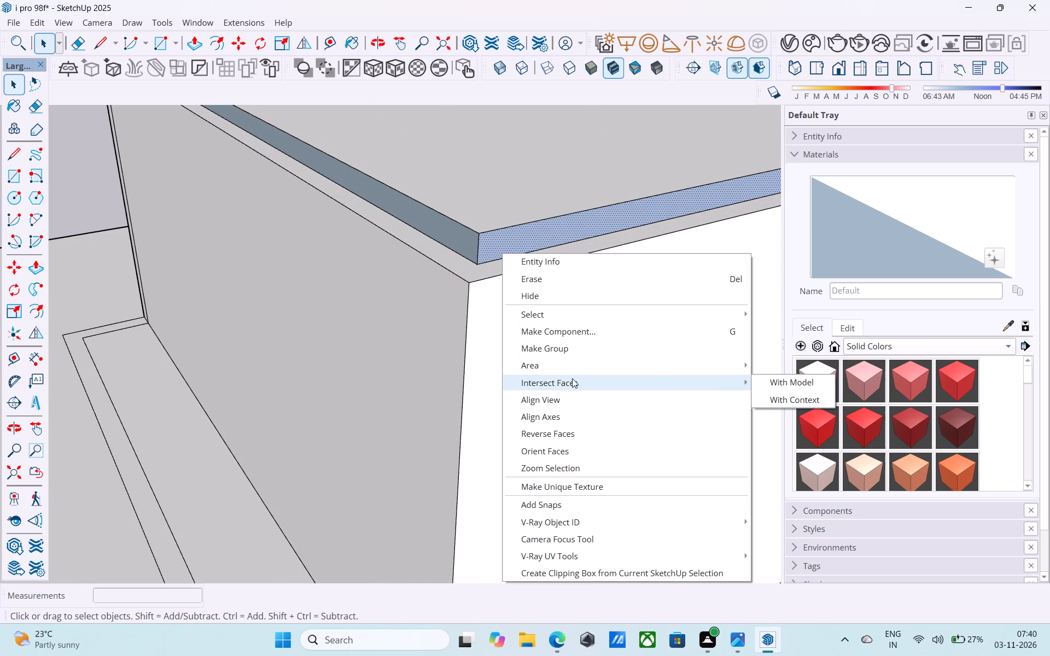
click(576, 431)
click(466, 232)
right_click(466, 232)
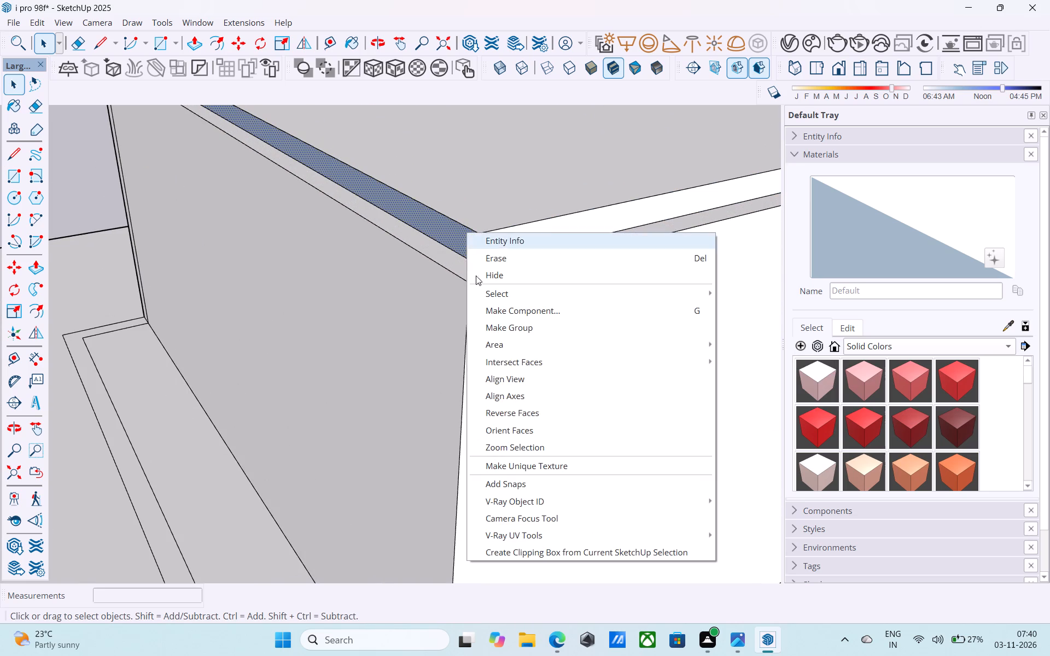
click(531, 409)
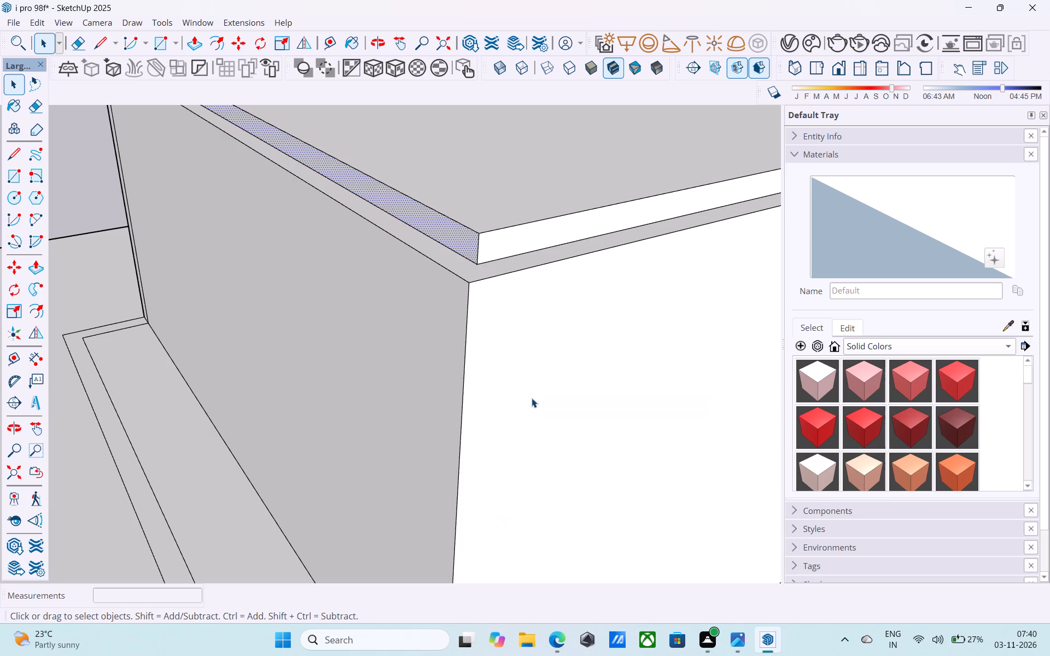
Reverse the two remaining blue side faces on the opposite sides of the cap.
scroll(532, 398, down, 7)
middle_click(532, 398)
scroll(526, 396, down, 12)
middle_drag(416, 357, 774, 343)
scroll(296, 312, down, 6)
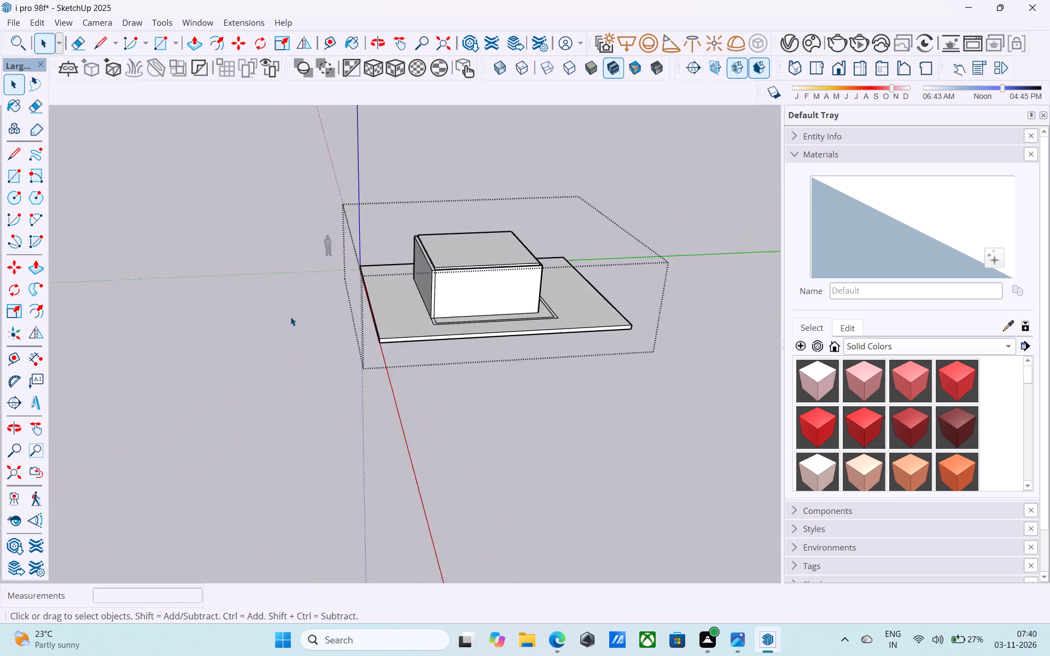
middle_drag(292, 317, 931, 347)
middle_drag(452, 324, 581, 301)
scroll(374, 232, up, 4)
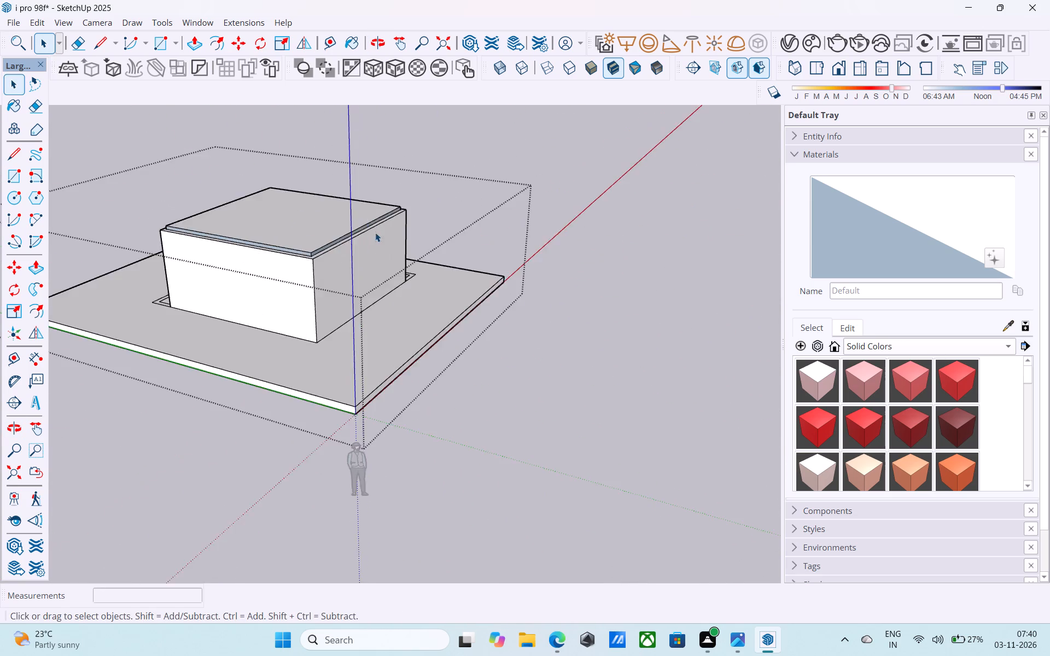
scroll(375, 232, up, 5)
scroll(326, 224, down, 1)
scroll(326, 224, up, 20)
scroll(326, 224, up, 2)
click(366, 335)
right_click(367, 335)
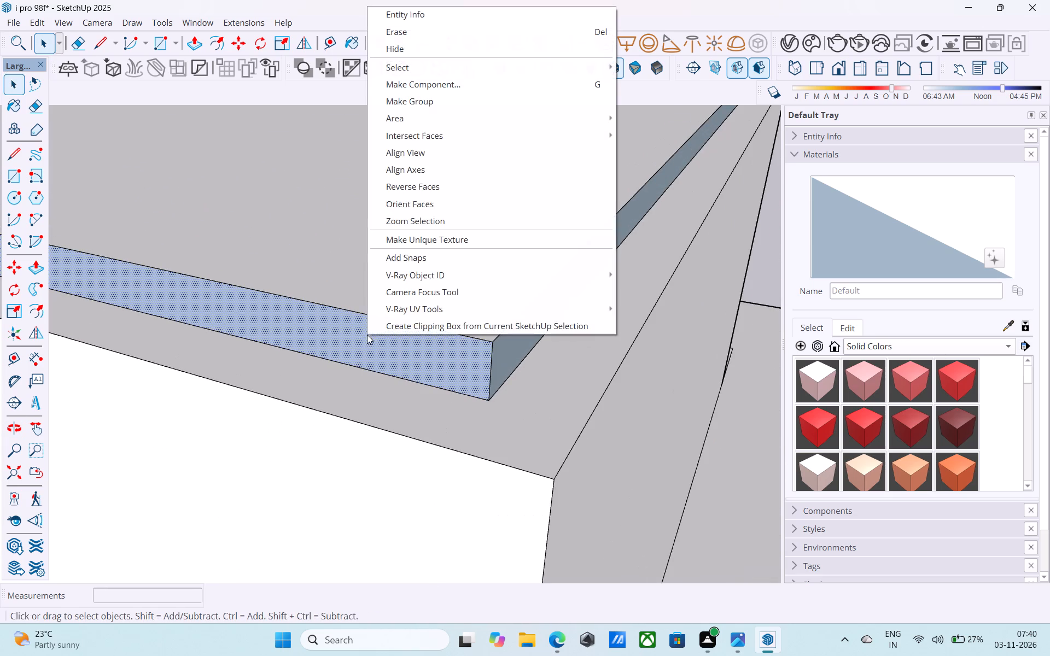
click(422, 192)
click(504, 342)
right_click(505, 342)
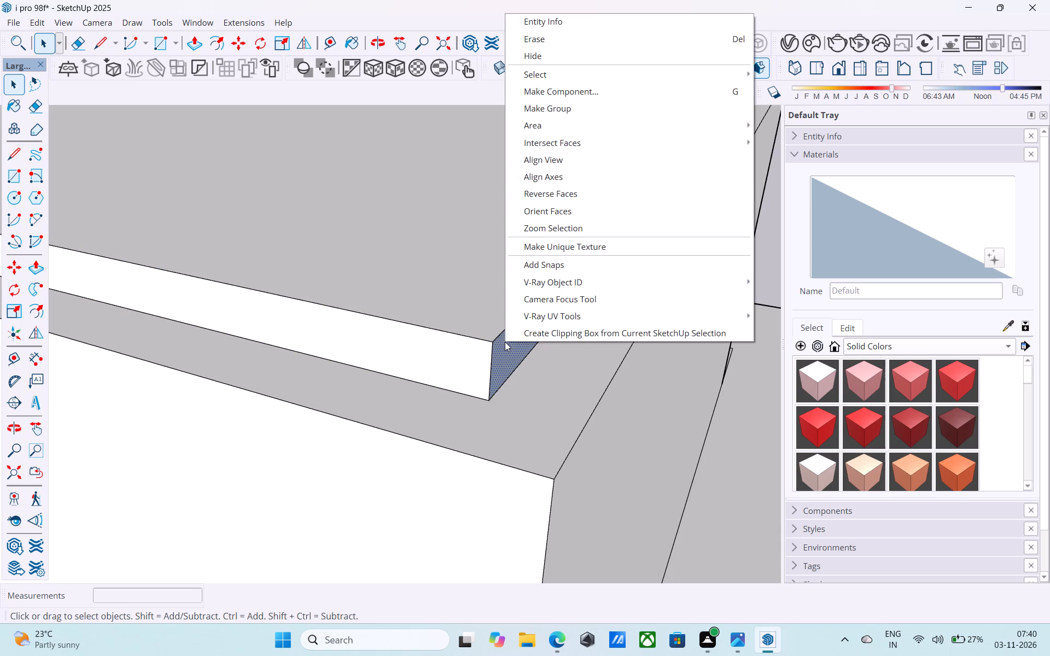
click(556, 187)
Examine the cap's side faces all around and the wall corner beneath them.
scroll(581, 380, down, 13)
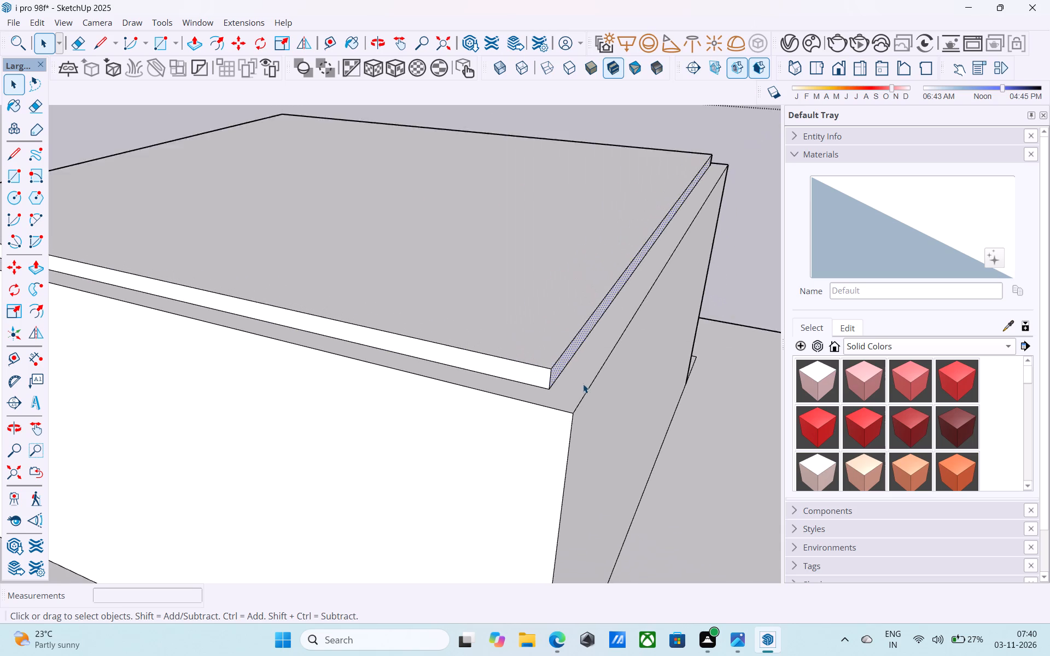
scroll(583, 384, down, 11)
middle_drag(338, 327, 894, 352)
middle_drag(688, 321, 538, 313)
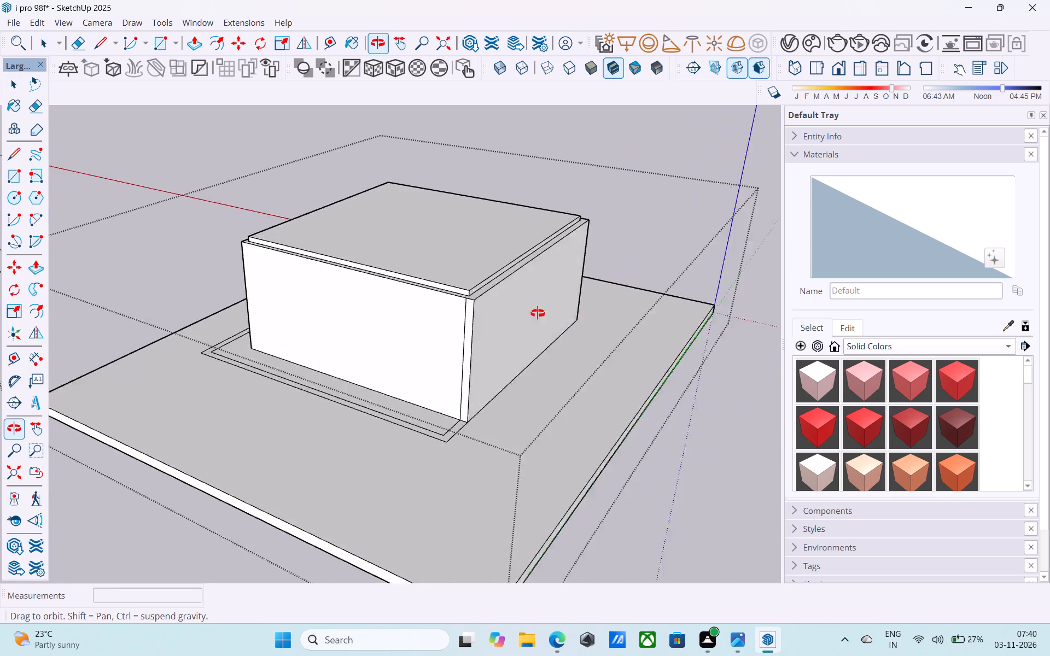
middle_drag(538, 313, 503, 313)
scroll(347, 302, up, 20)
scroll(347, 302, up, 1)
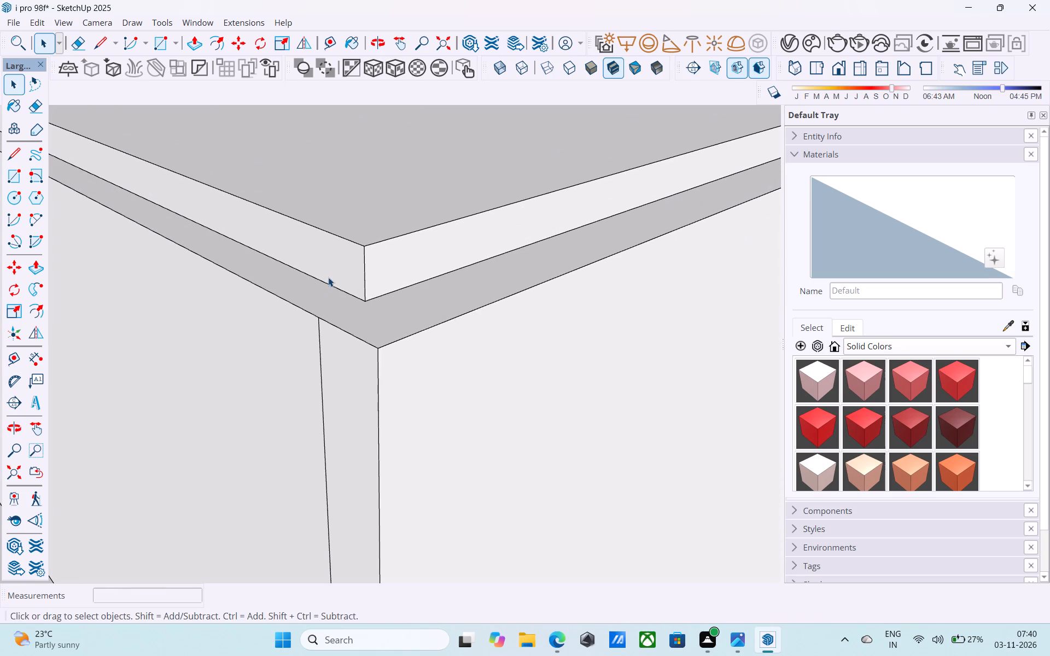
Pull the two adjoining cap side faces at this corner outward by 6" and 9", flush with the walls below.
click(328, 277)
key(p)
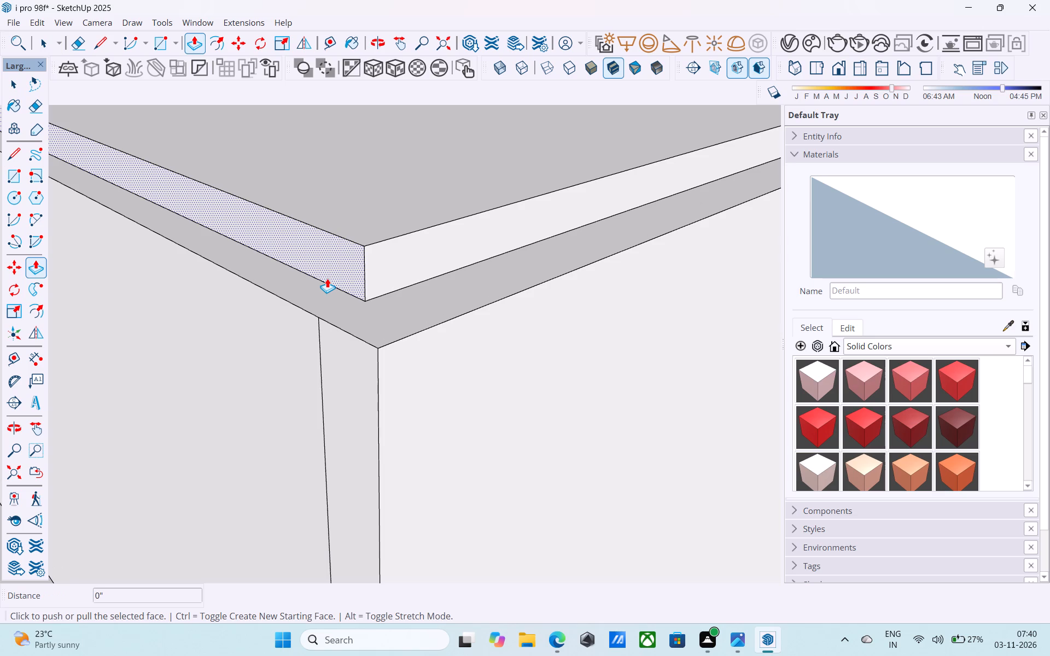
click(327, 278)
click(279, 331)
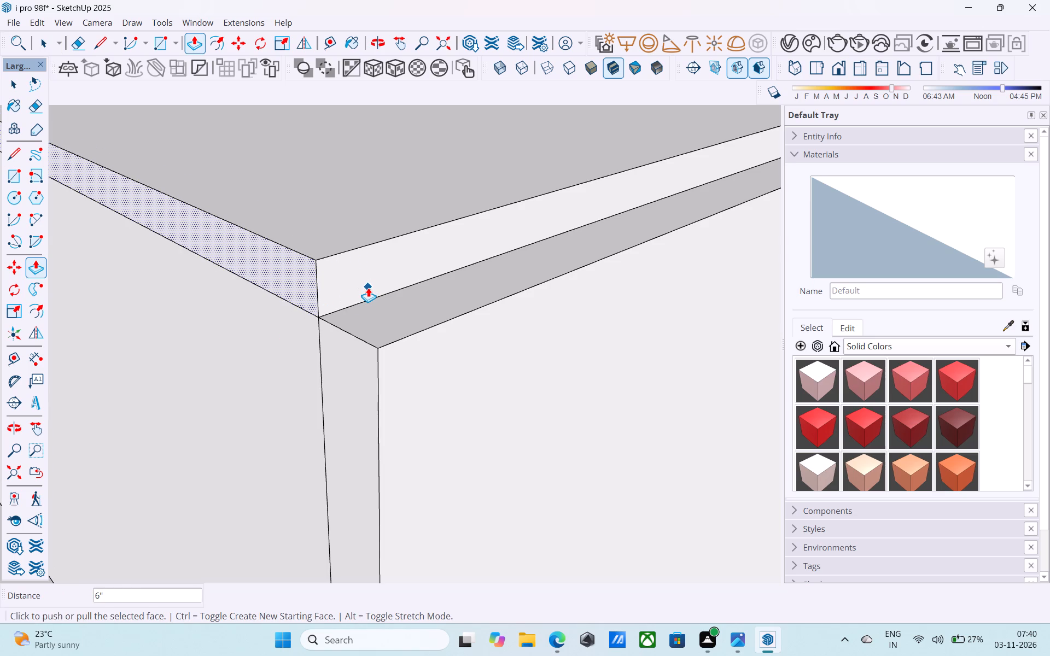
key(space)
click(368, 288)
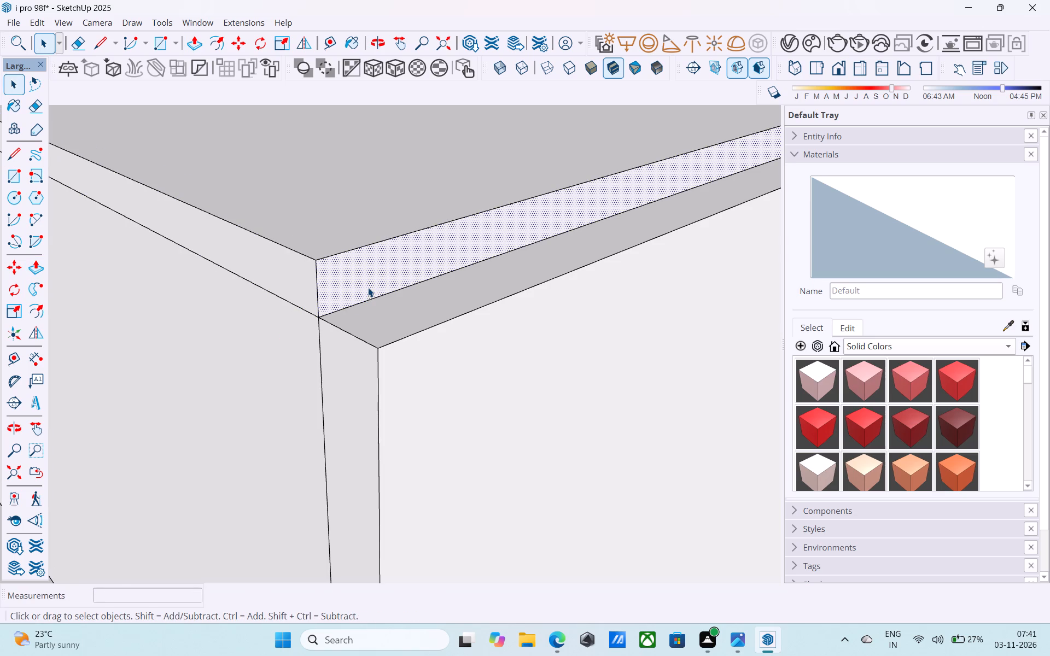
key(p)
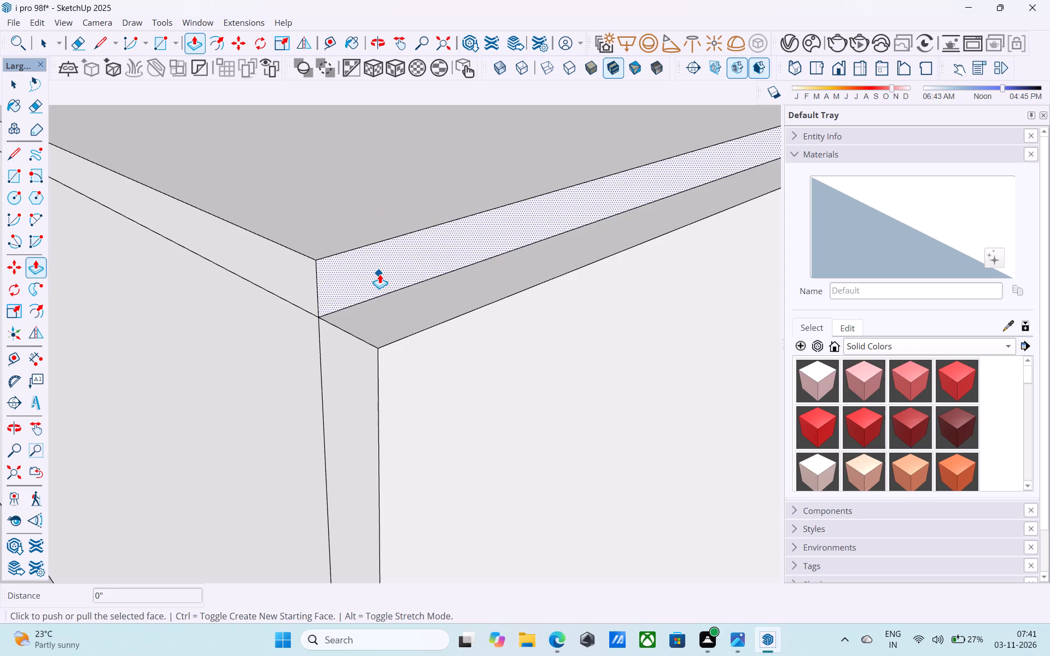
click(380, 274)
click(399, 400)
Erase the stray vertical edge on the wall face beside the corner where the cap is still inset.
scroll(402, 400, down, 10)
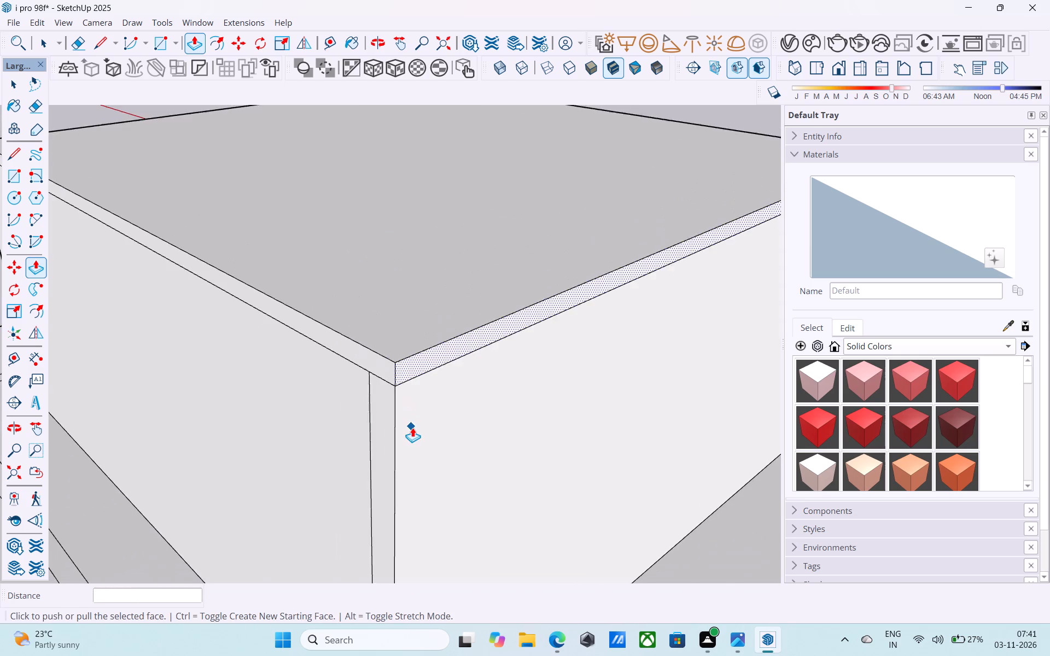
scroll(412, 427, down, 12)
middle_drag(409, 427, 760, 437)
middle_drag(546, 430, 930, 450)
scroll(930, 450, down, 7)
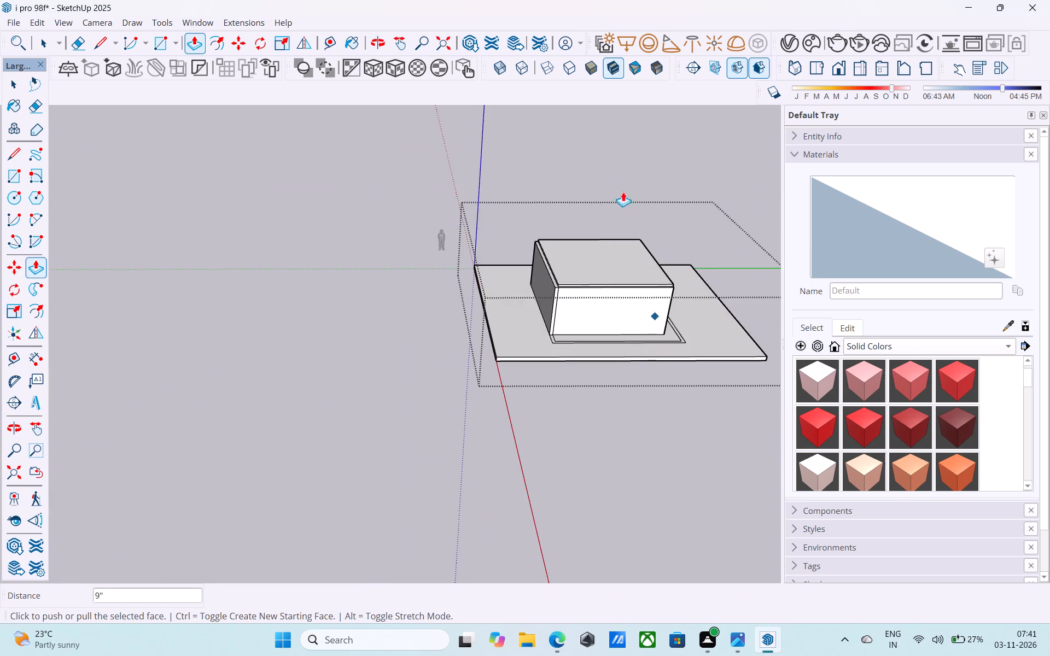
scroll(621, 170, up, 8)
middle_drag(748, 319, 767, 290)
scroll(276, 290, down, 5)
middle_drag(534, 352, 682, 337)
scroll(553, 253, up, 1)
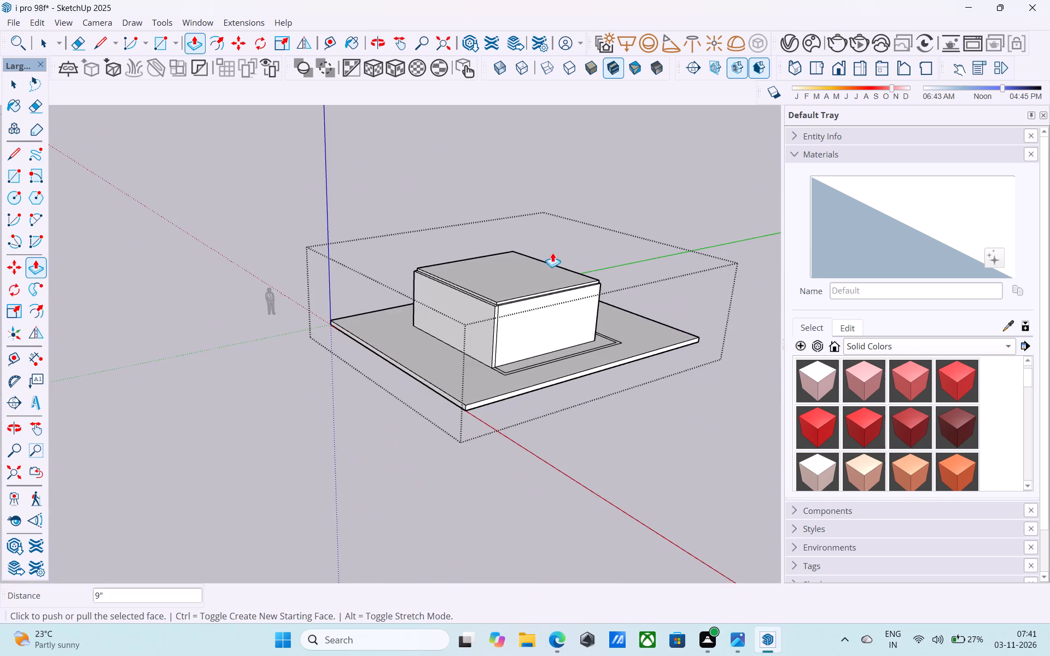
scroll(552, 253, up, 10)
key(space)
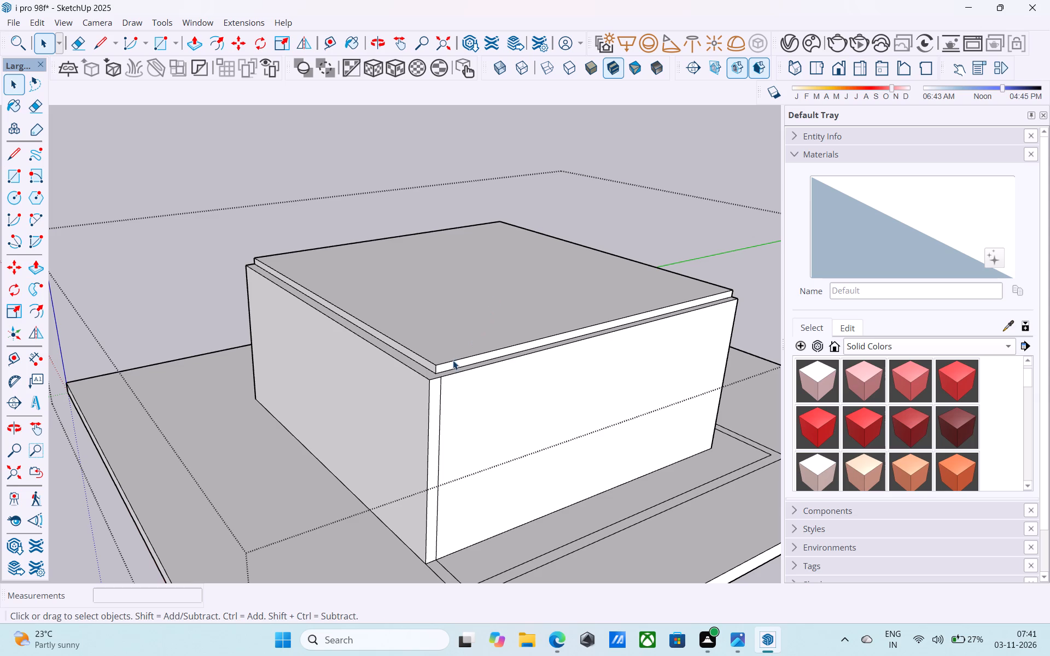
scroll(447, 367, up, 9)
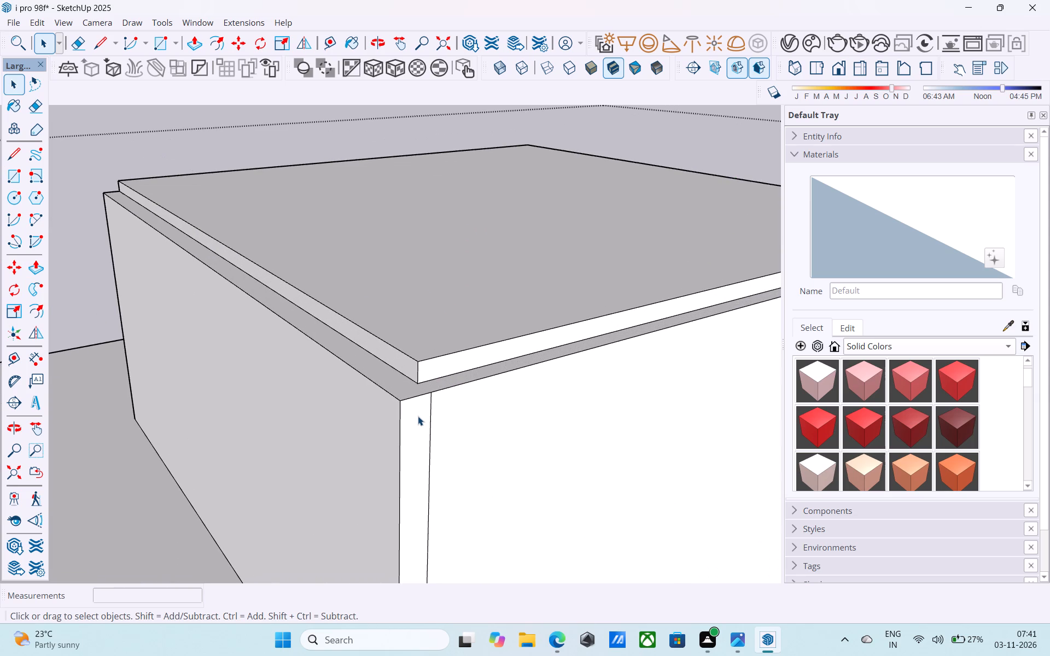
key(e)
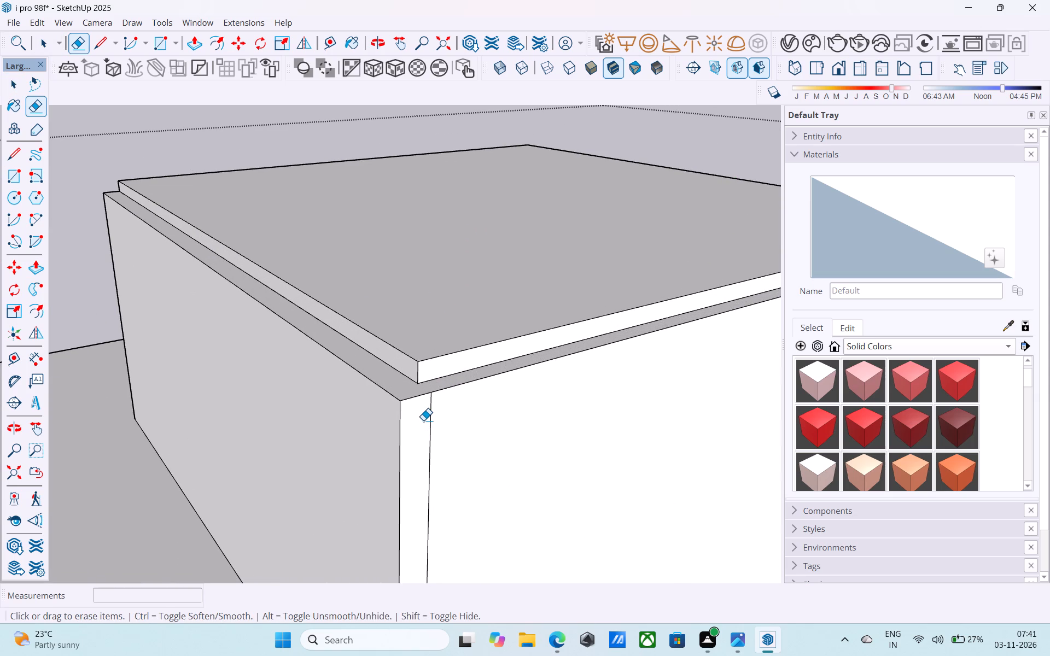
click(429, 424)
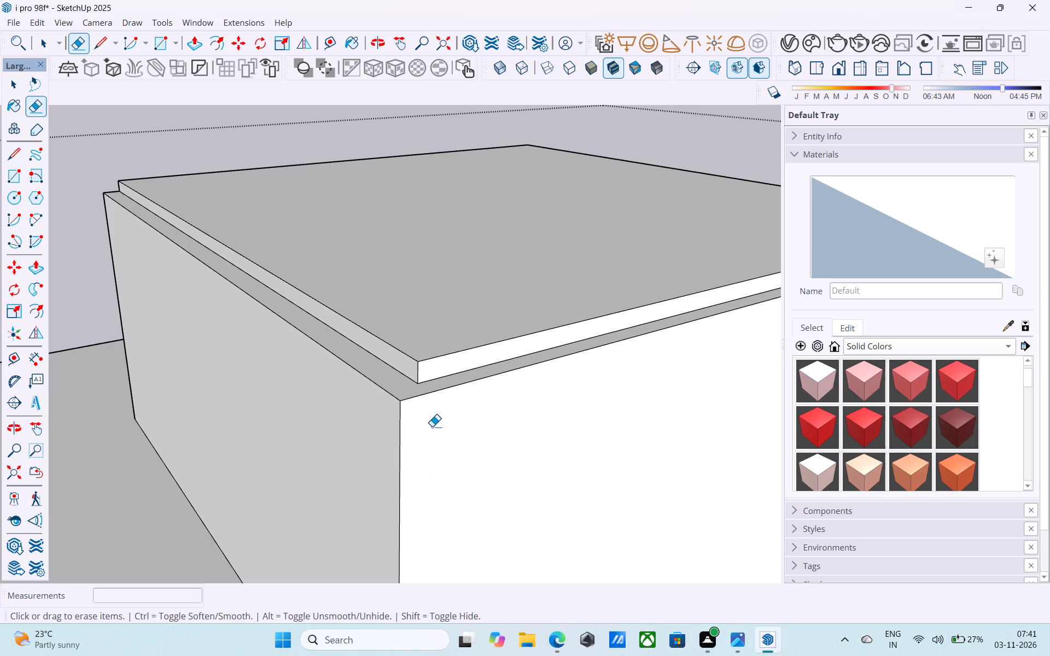
key(space)
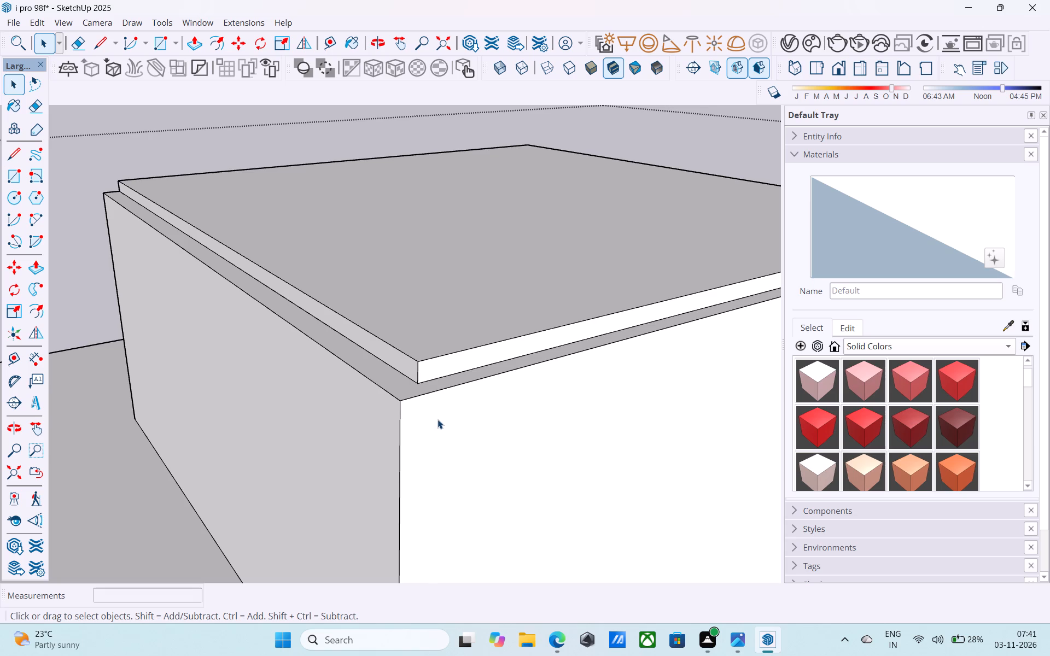
Pull the cap's two remaining side faces outward until they are flush with the walls below.
click(454, 367)
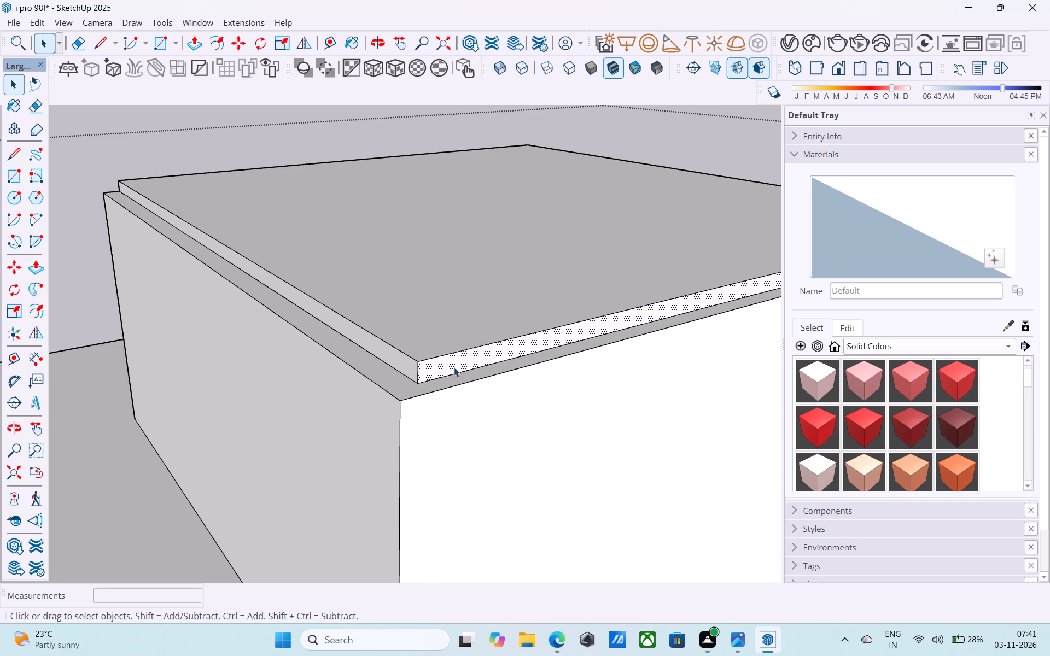
key(p)
click(454, 367)
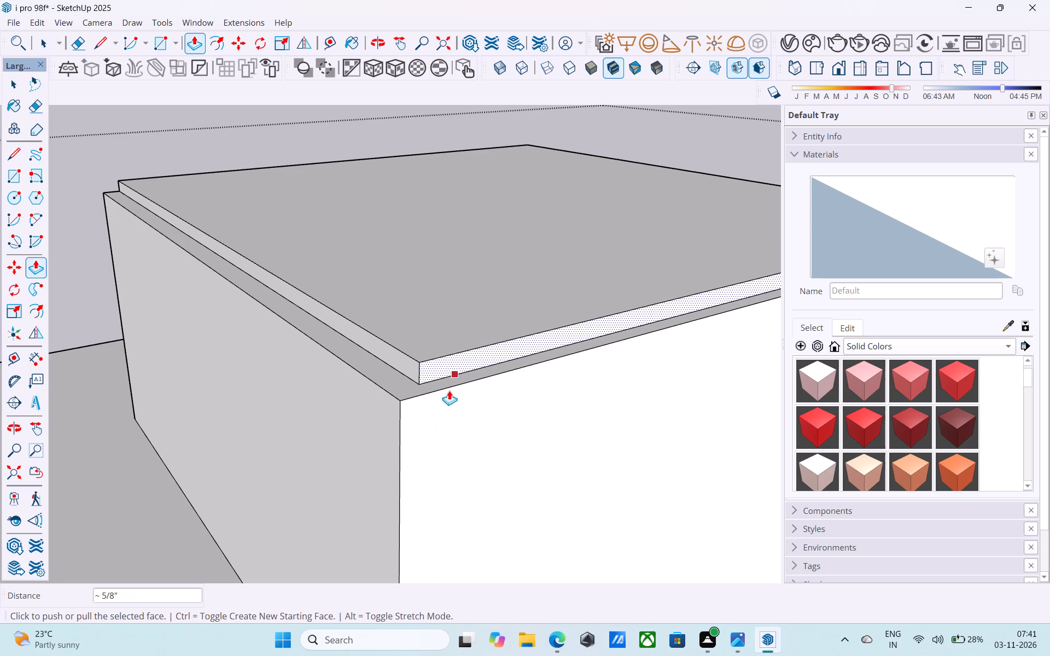
click(446, 361)
click(439, 401)
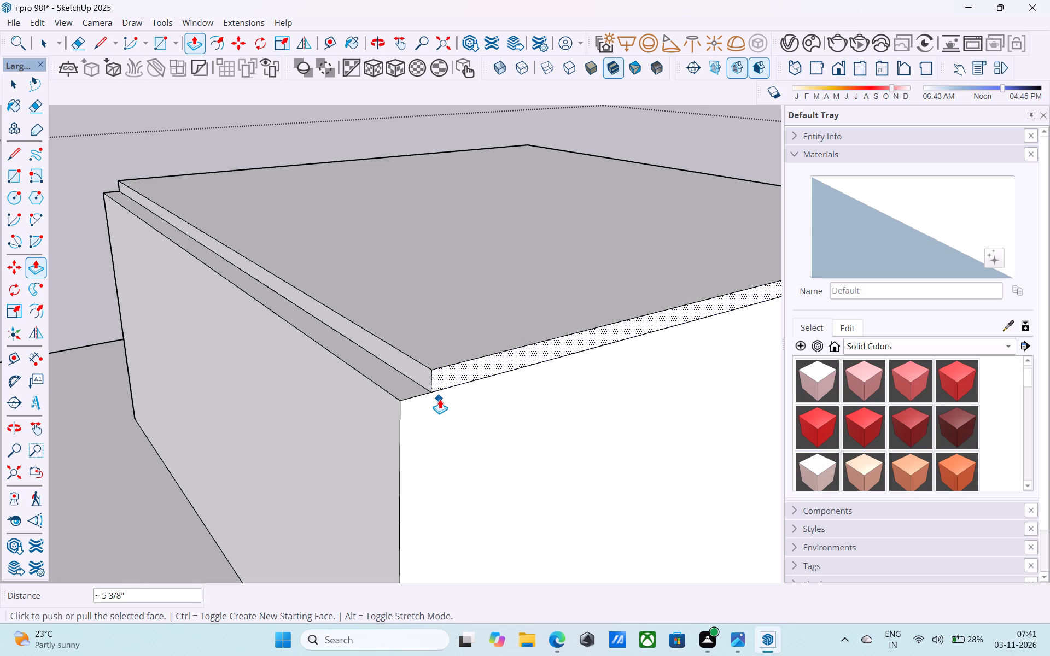
key(space)
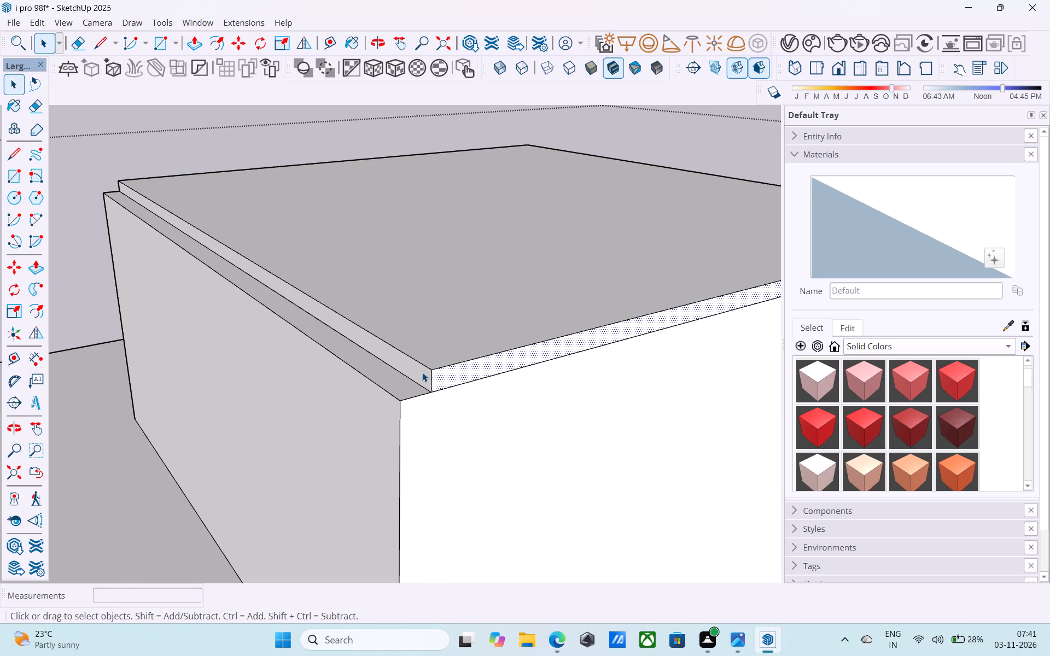
click(422, 373)
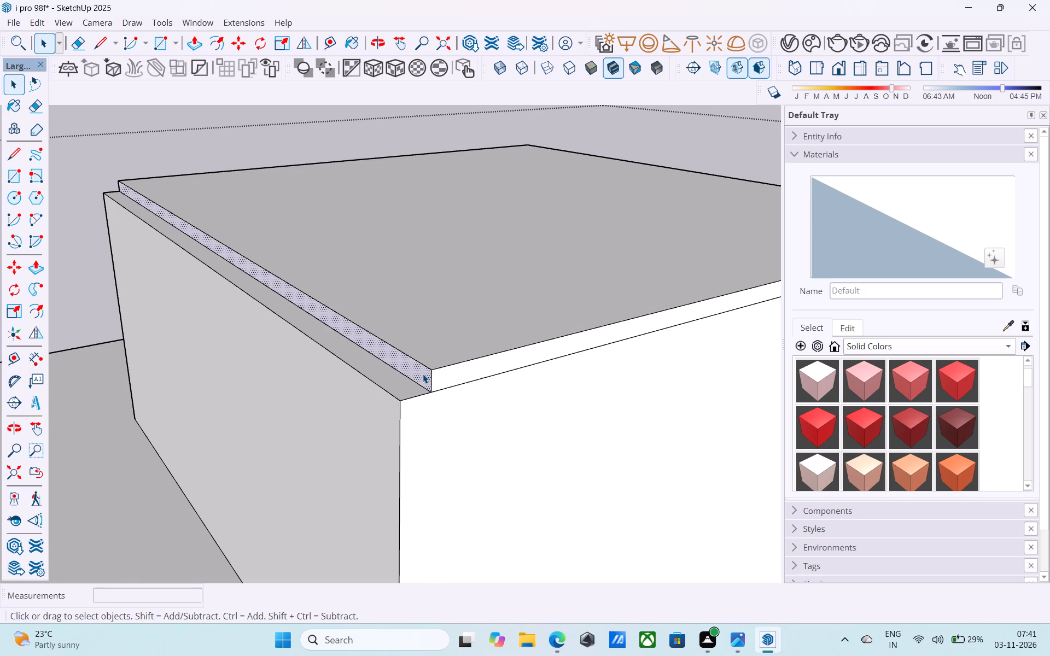
key(p)
click(423, 374)
click(399, 438)
key(space)
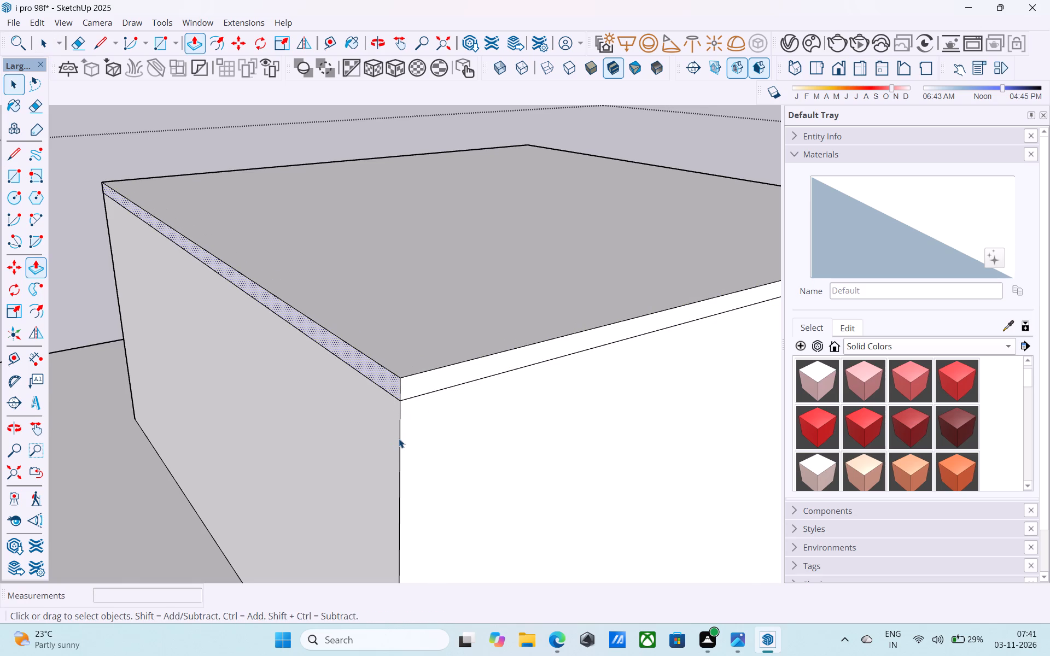
Offset the outline of the cap's top face 9" inward to lay out the upper storey's walls.
scroll(399, 438, down, 20)
middle_drag(396, 427, 162, 379)
middle_drag(352, 380, 25, 273)
middle_drag(244, 271, 591, 380)
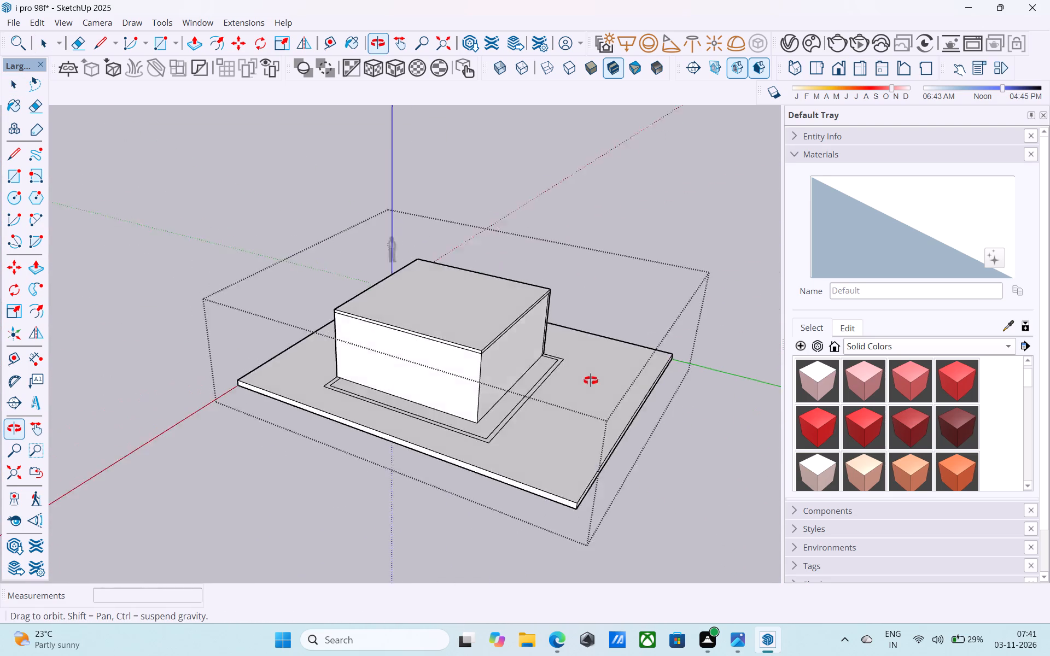
middle_drag(591, 380, 647, 396)
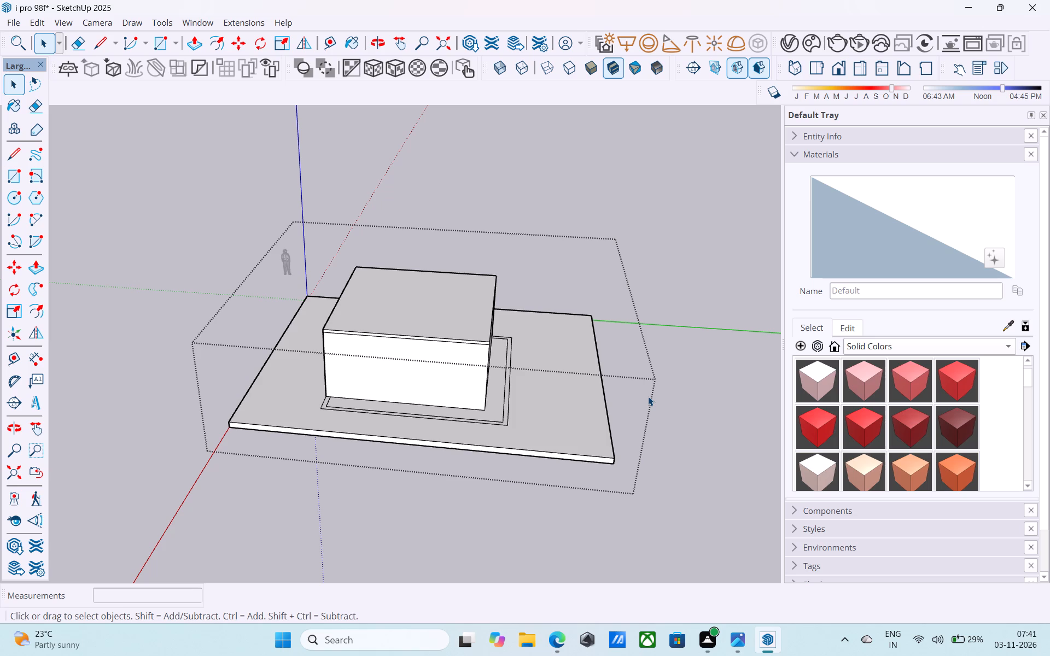
middle_drag(603, 420, 623, 427)
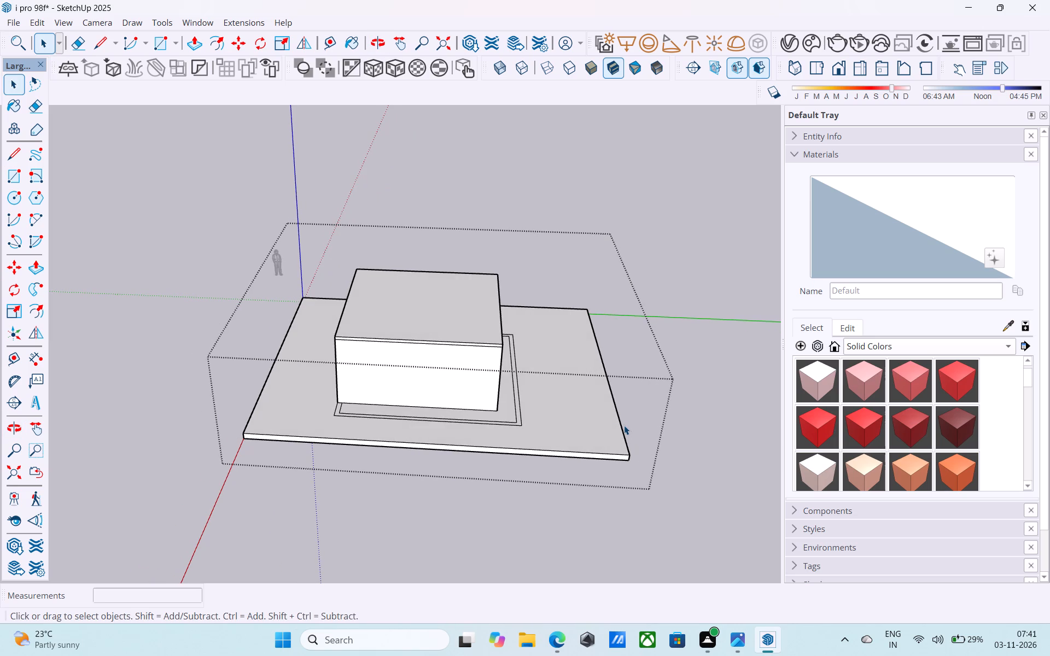
scroll(411, 330, up, 9)
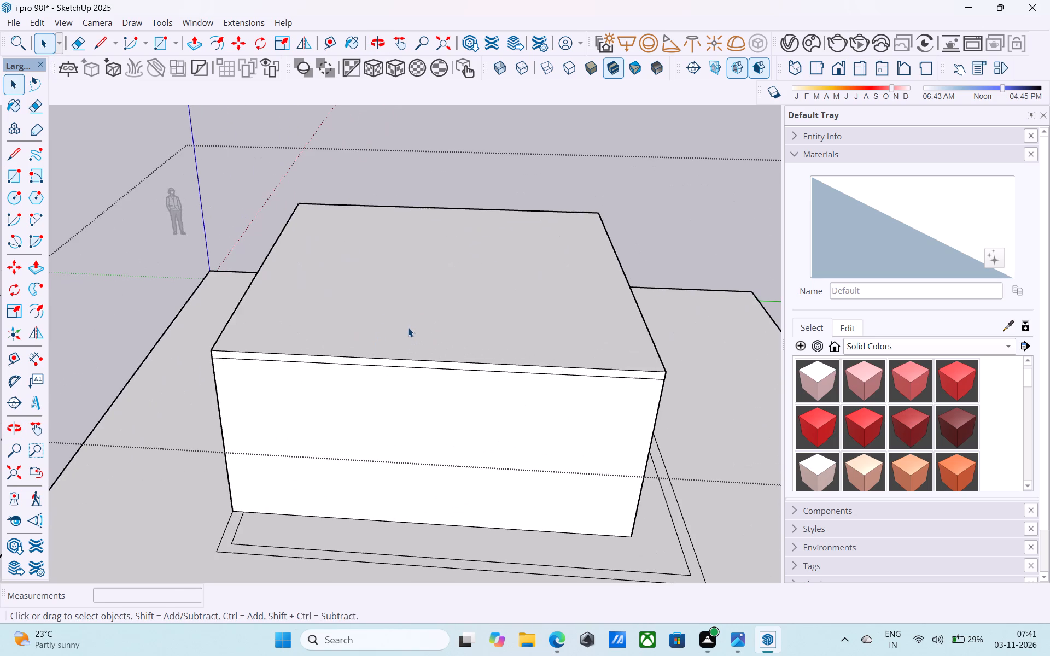
click(408, 327)
scroll(408, 327, up, 4)
key(f)
click(408, 327)
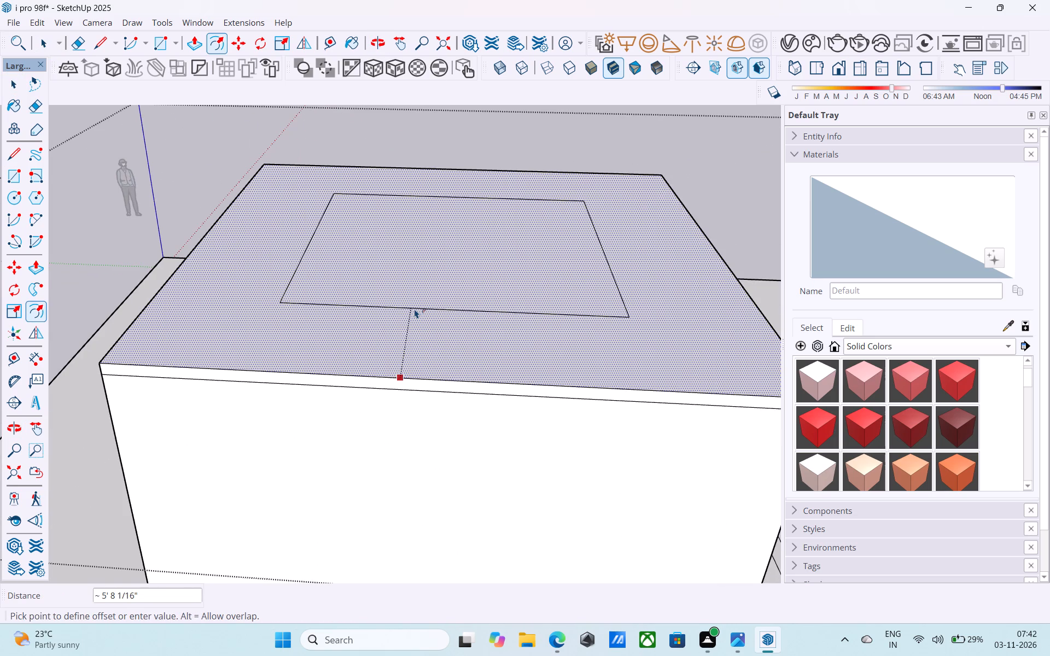
text(9")
key(Return)
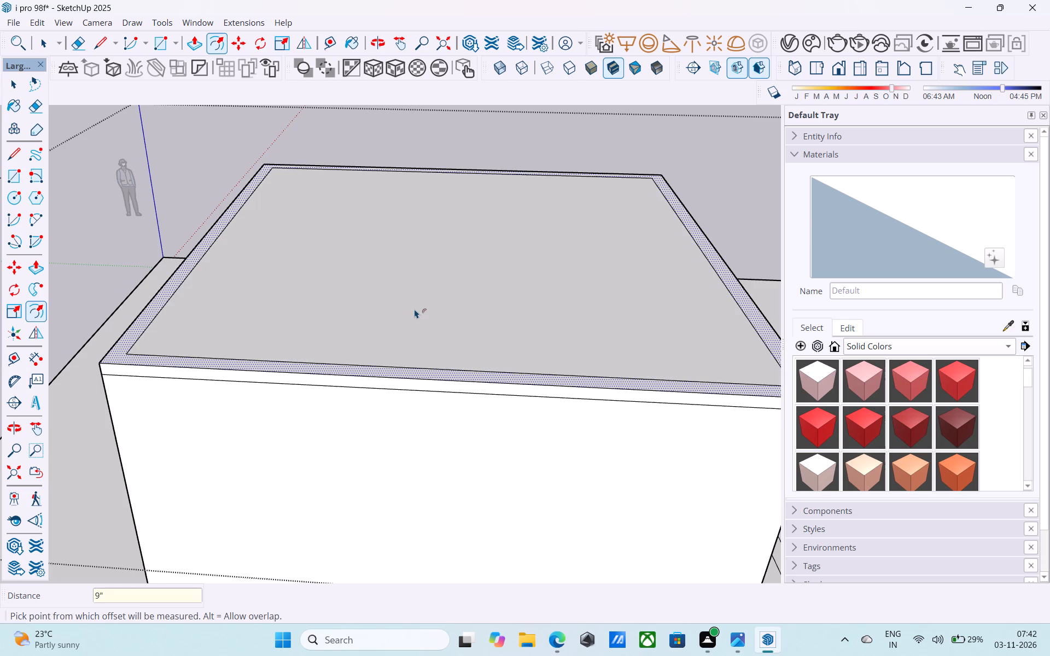
Push/Pull the border strip on top of the cap up 12' to raise the upper storey's walls.
scroll(406, 314, down, 3)
scroll(362, 357, down, 5)
middle_drag(361, 359, 367, 362)
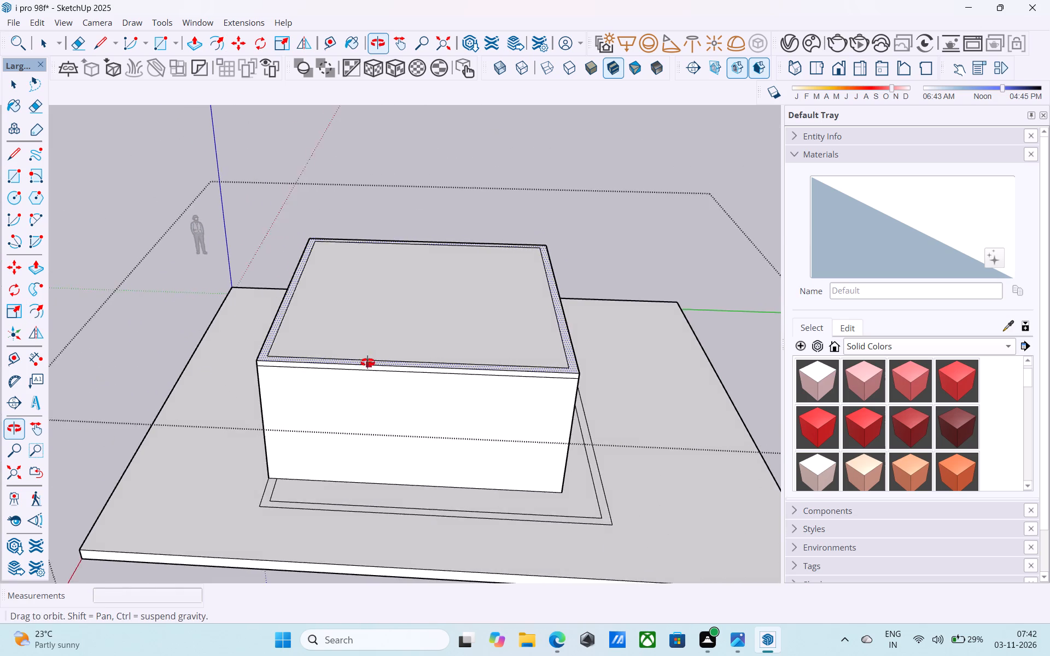
middle_drag(367, 362, 362, 380)
middle_drag(361, 380, 349, 393)
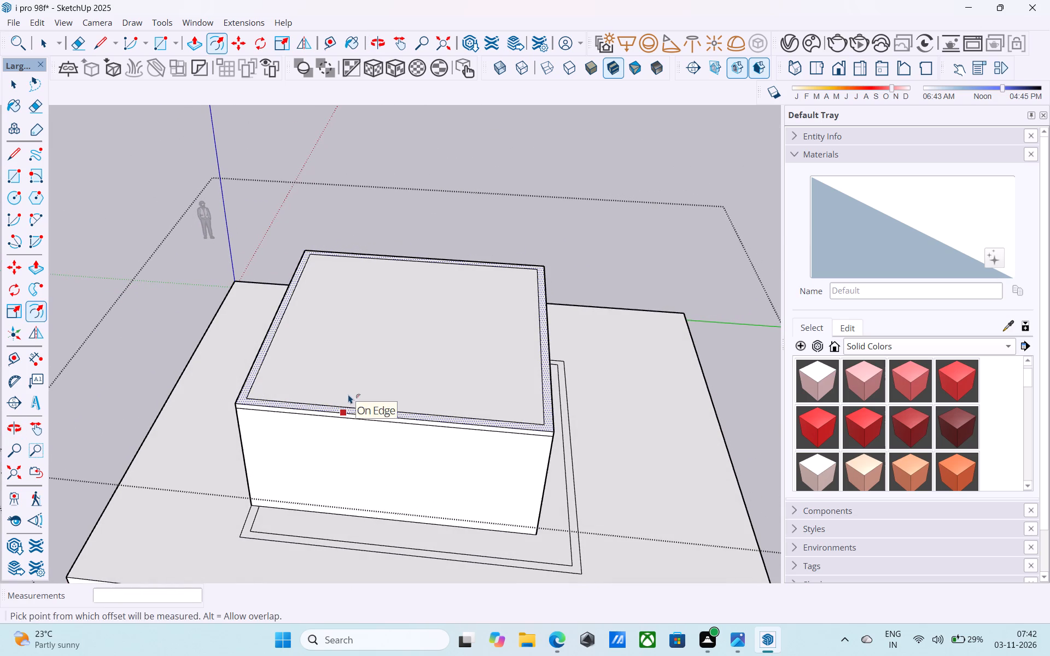
scroll(355, 388, up, 1)
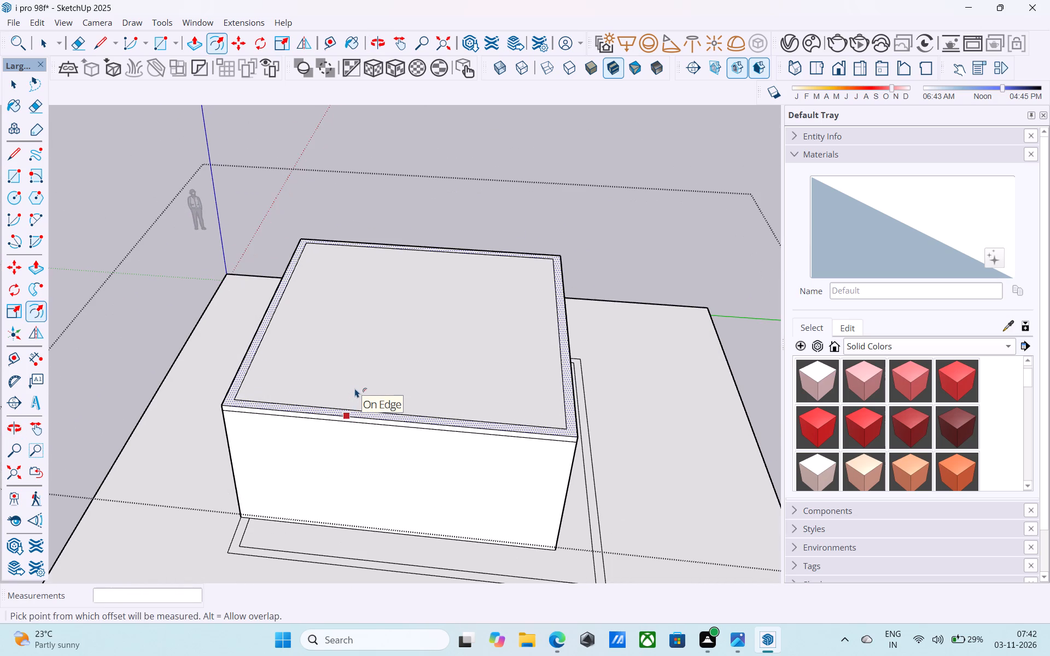
scroll(355, 388, up, 1)
key(space)
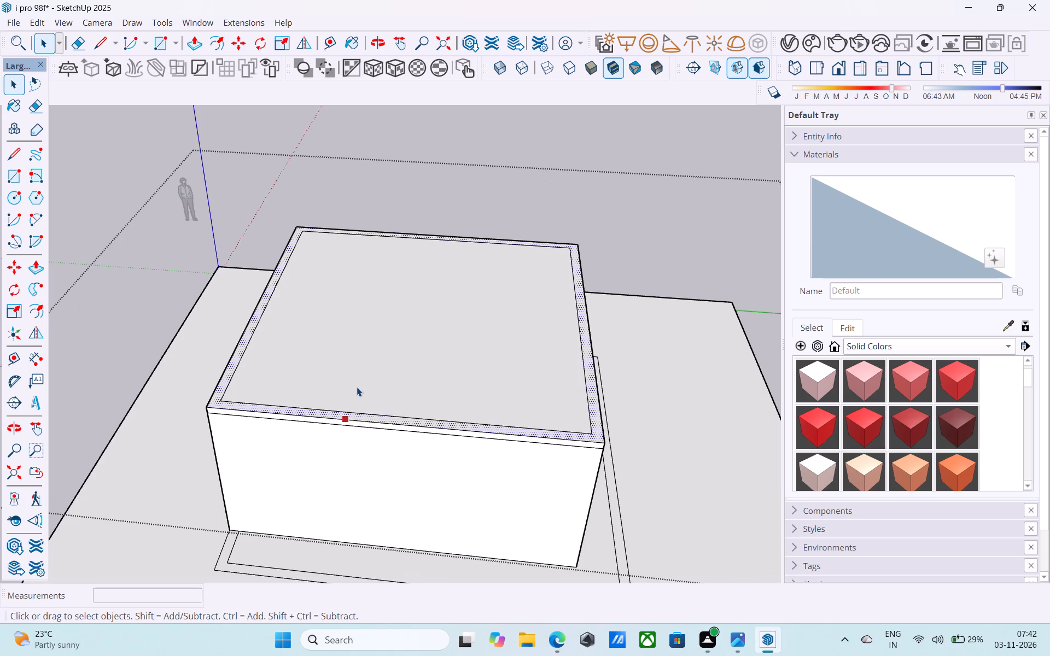
key(p)
click(357, 386)
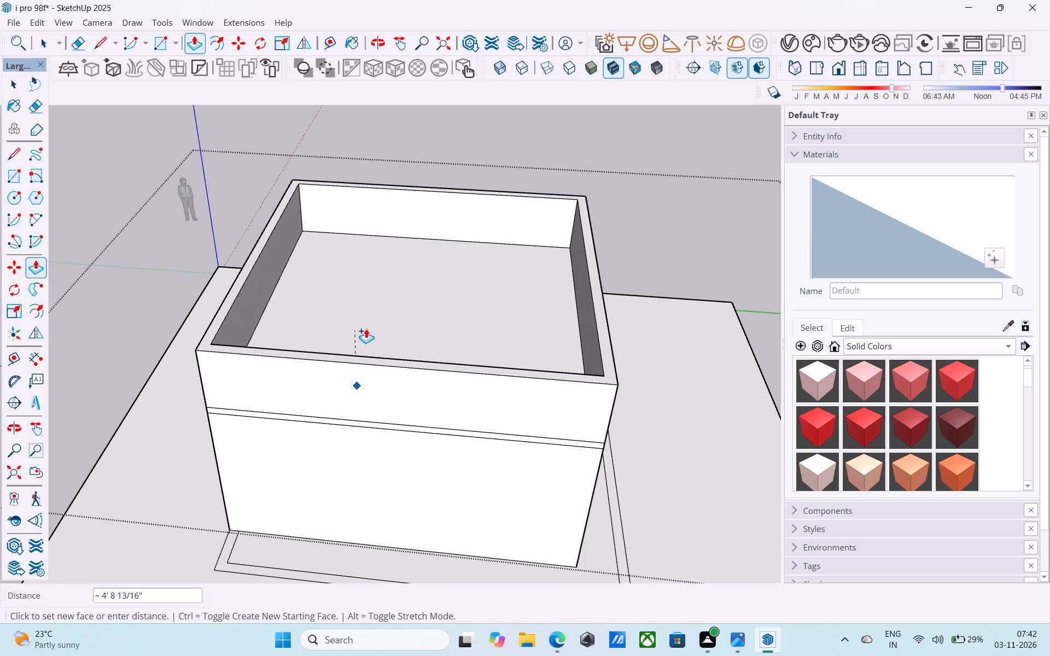
text(12')
key(Return)
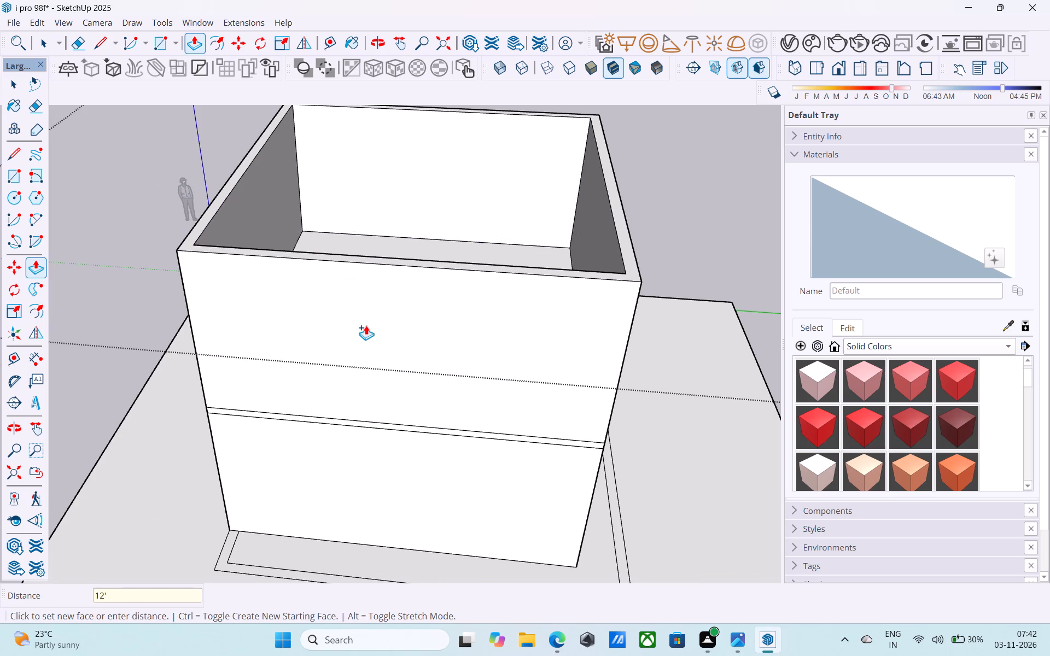
Draw a rectangle between opposite inner corners of the upper wall tops to close the opening.
scroll(367, 325, down, 12)
middle_drag(349, 454, 335, 496)
key(space)
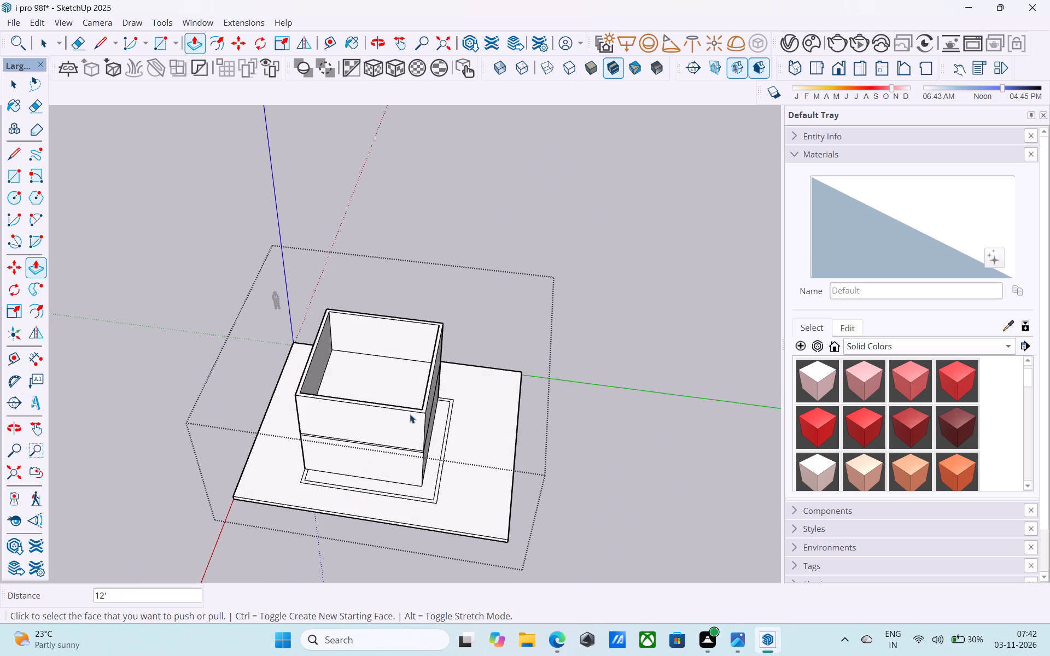
key(r)
scroll(357, 318, up, 11)
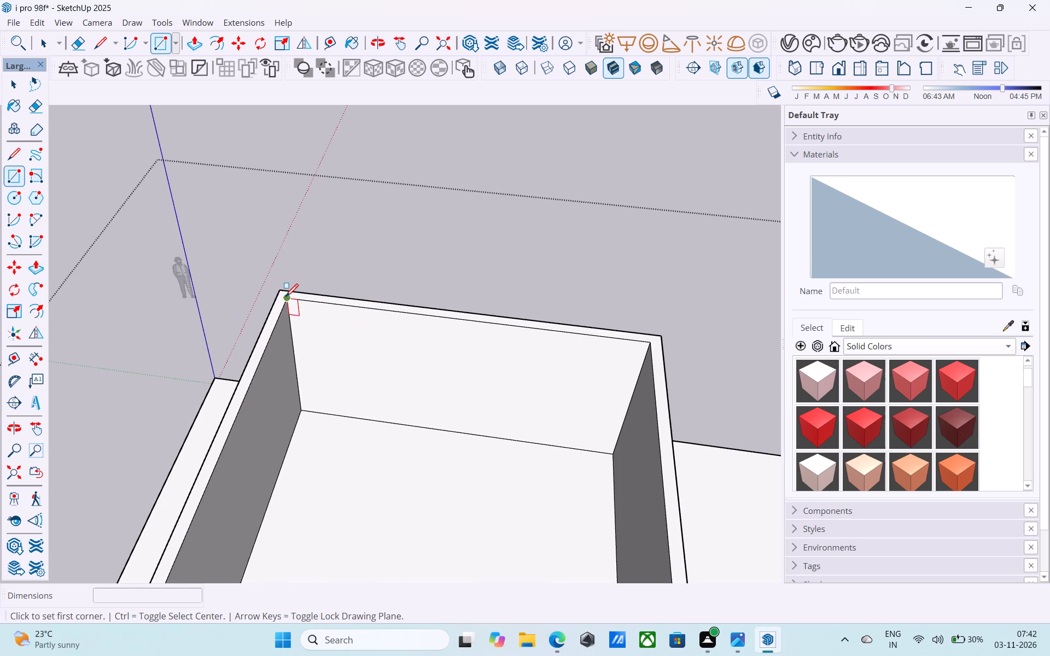
click(284, 296)
scroll(315, 264, down, 8)
scroll(448, 430, up, 3)
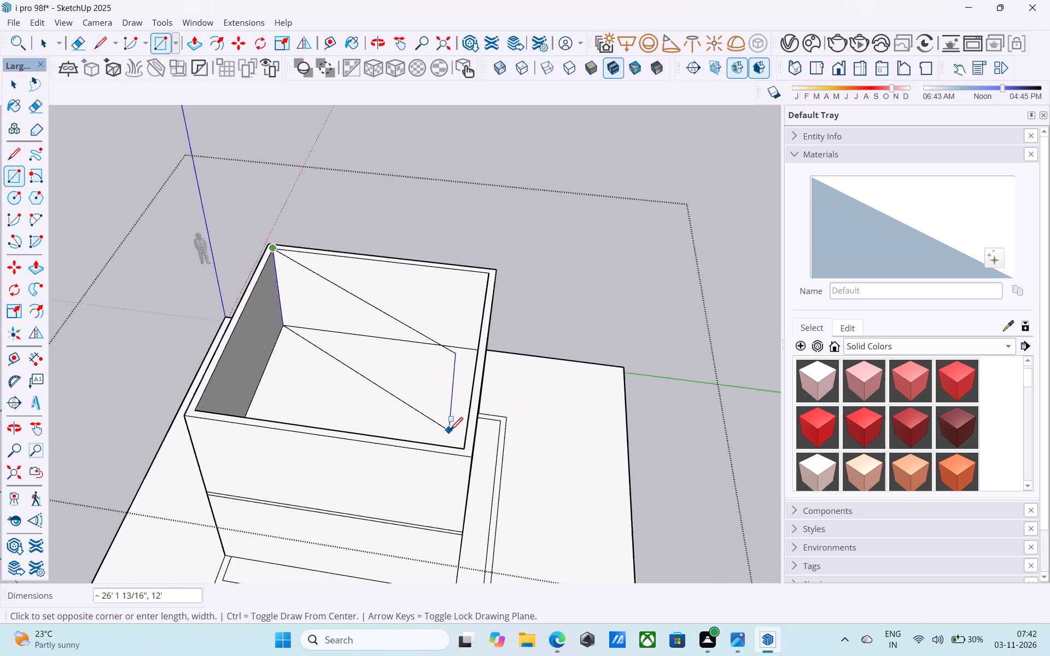
scroll(450, 431, up, 3)
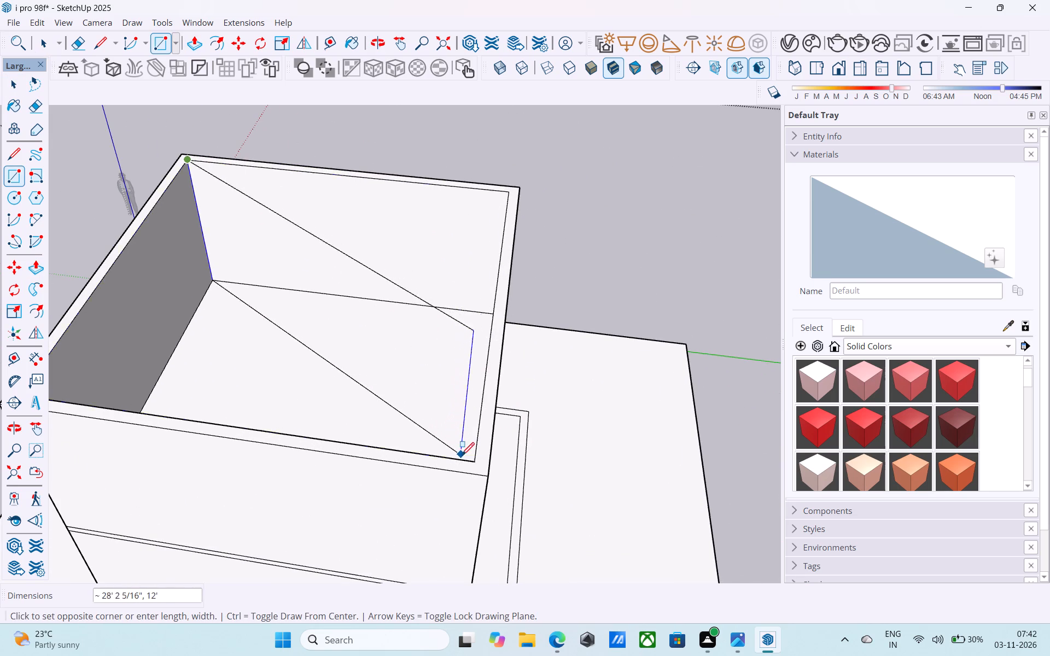
click(470, 464)
key(space)
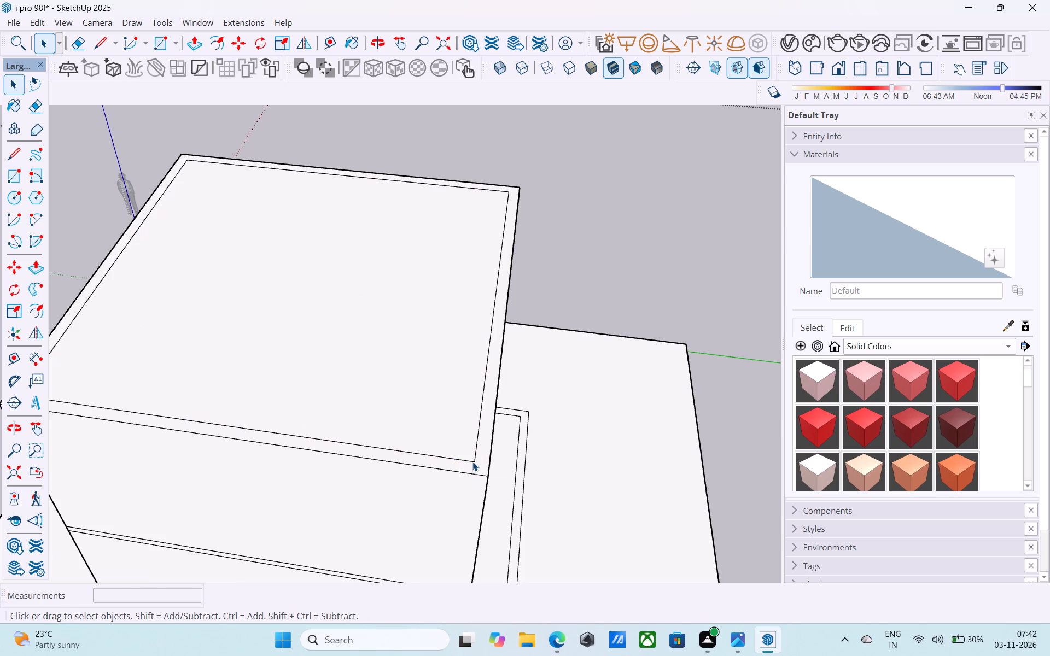
Reverse the face that closes the opening between the upper storey's wall tops.
scroll(472, 462, down, 4)
click(472, 433)
right_click(472, 433)
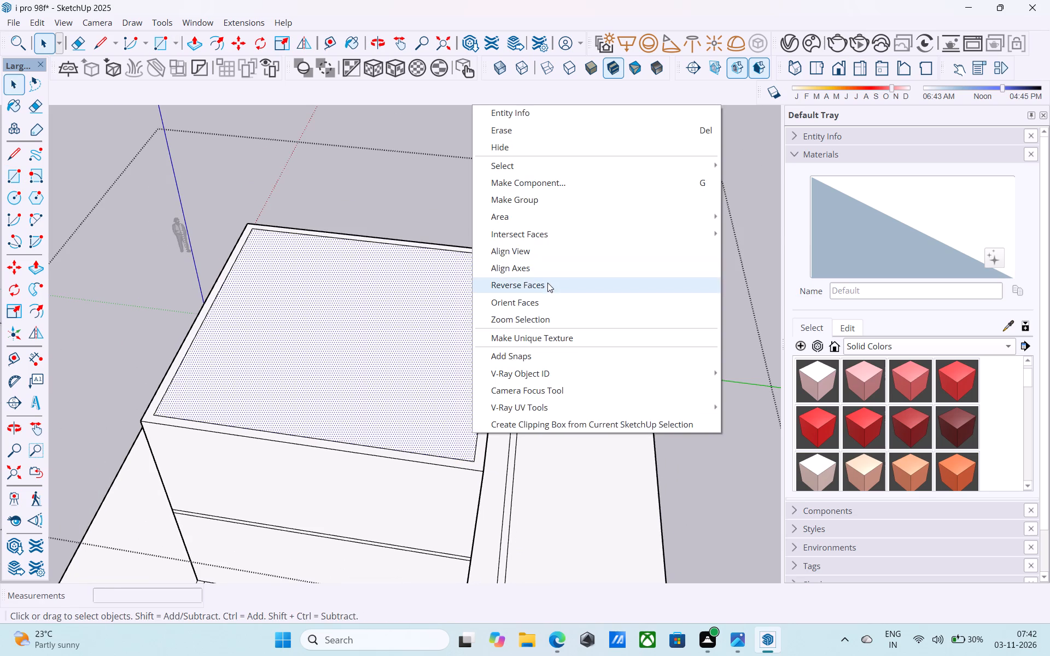
click(547, 283)
Draw a 6" vertical line upward from one inner corner of the upper wall tops.
scroll(546, 289, down, 4)
shift+middle_drag(546, 293, 561, 336)
middle_click(557, 335)
key(l)
scroll(518, 452, up, 4)
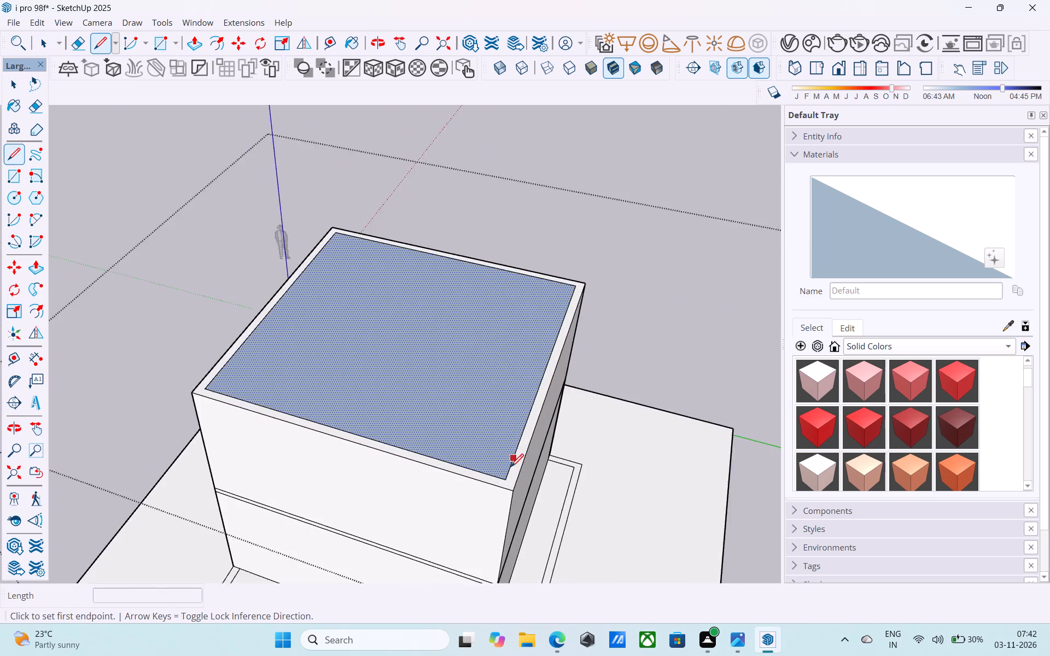
scroll(511, 468, up, 4)
click(504, 485)
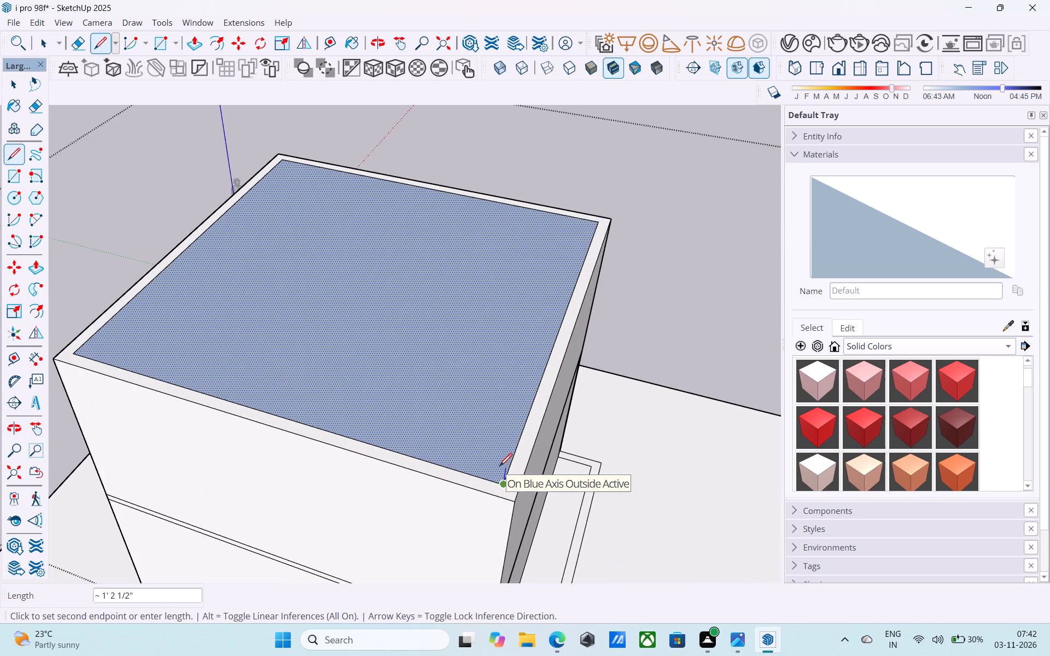
text(6")
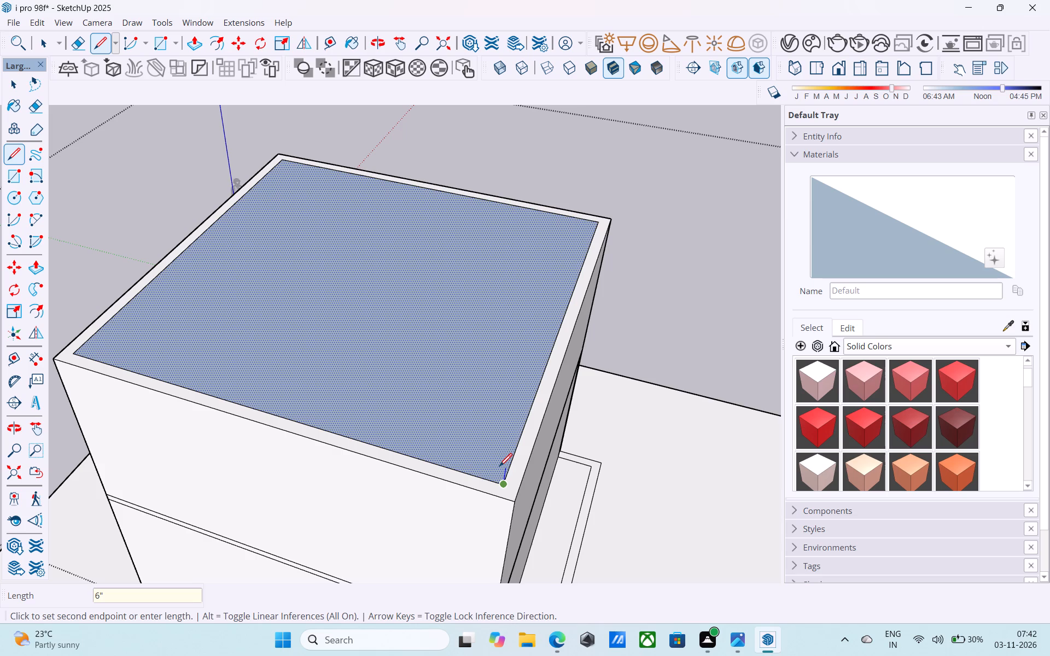
key(Return)
key(space)
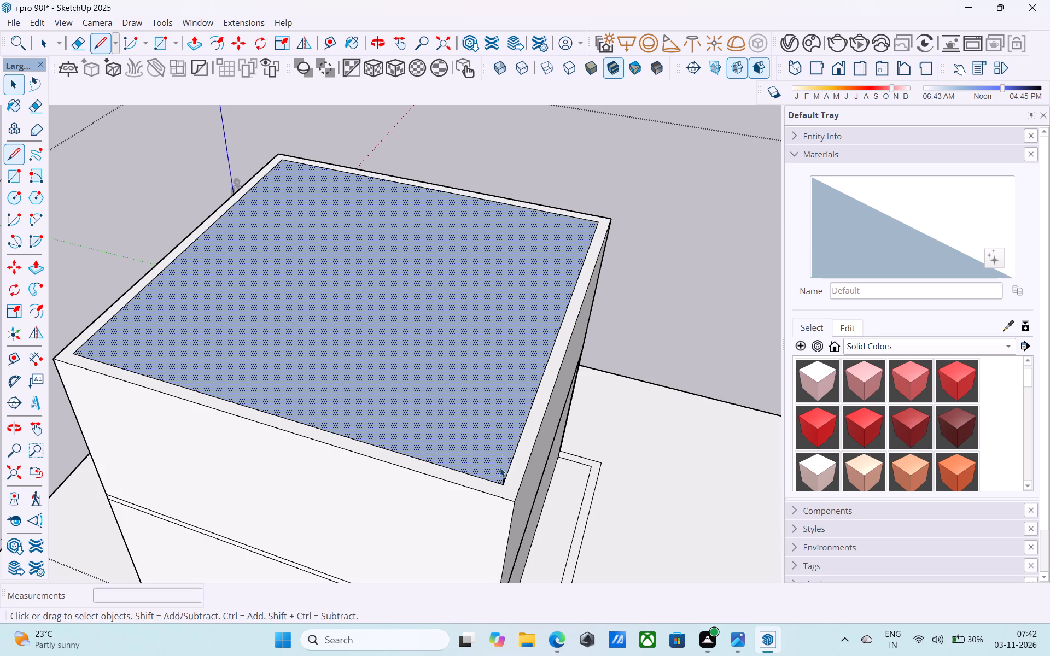
Draw another 6" vertical line upward from the diagonally opposite inner corner of the wall tops.
key(l)
scroll(246, 153, up, 2)
scroll(246, 152, down, 1)
scroll(246, 152, up, 7)
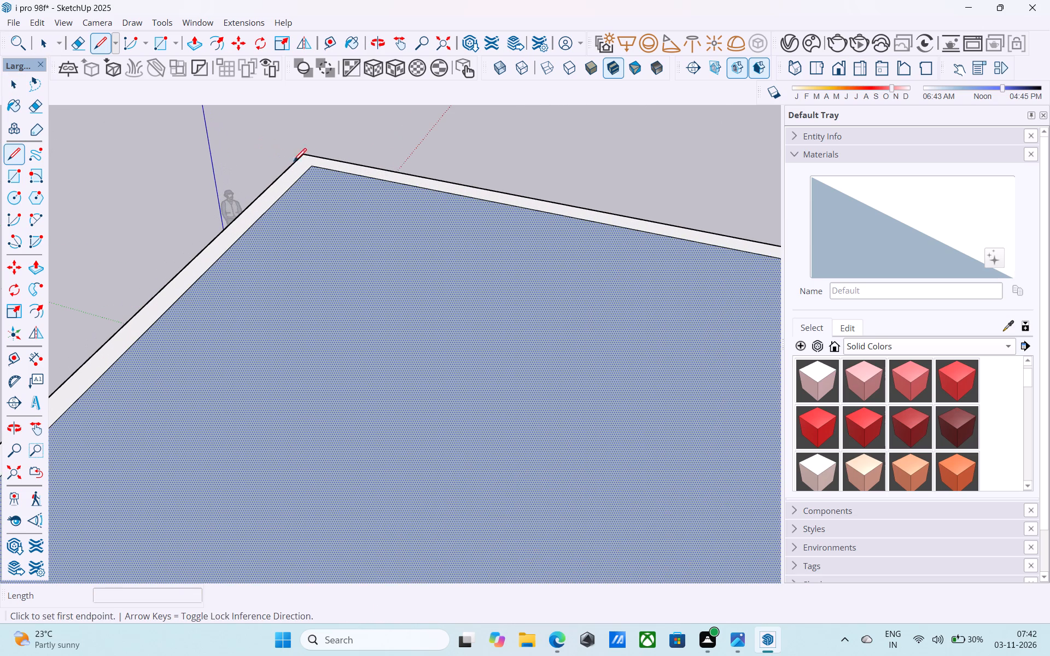
click(307, 166)
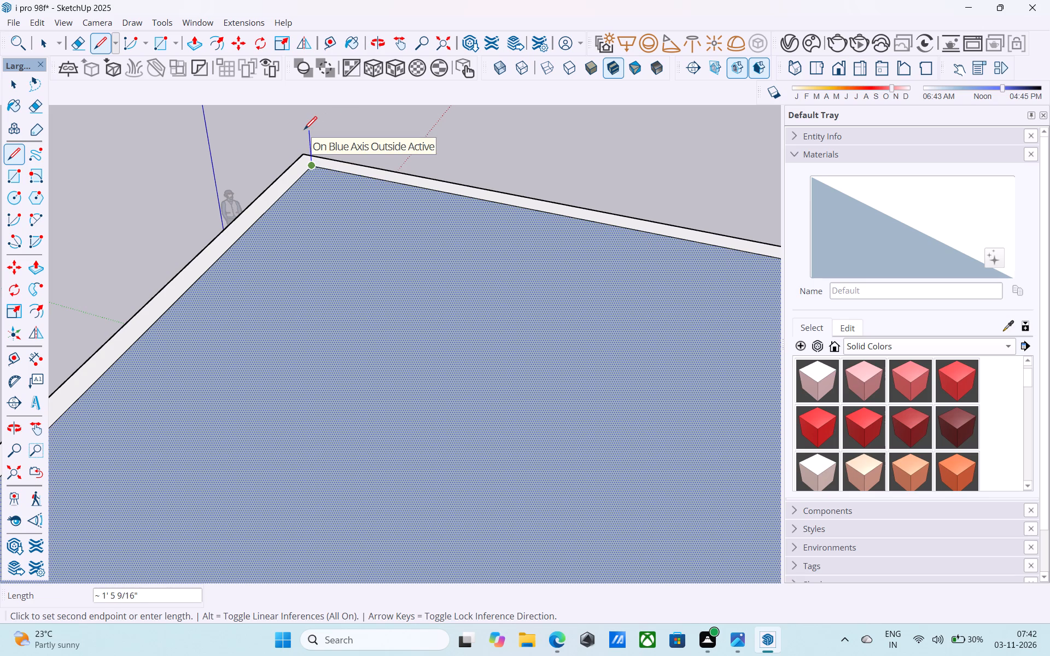
text(6")
key(Return)
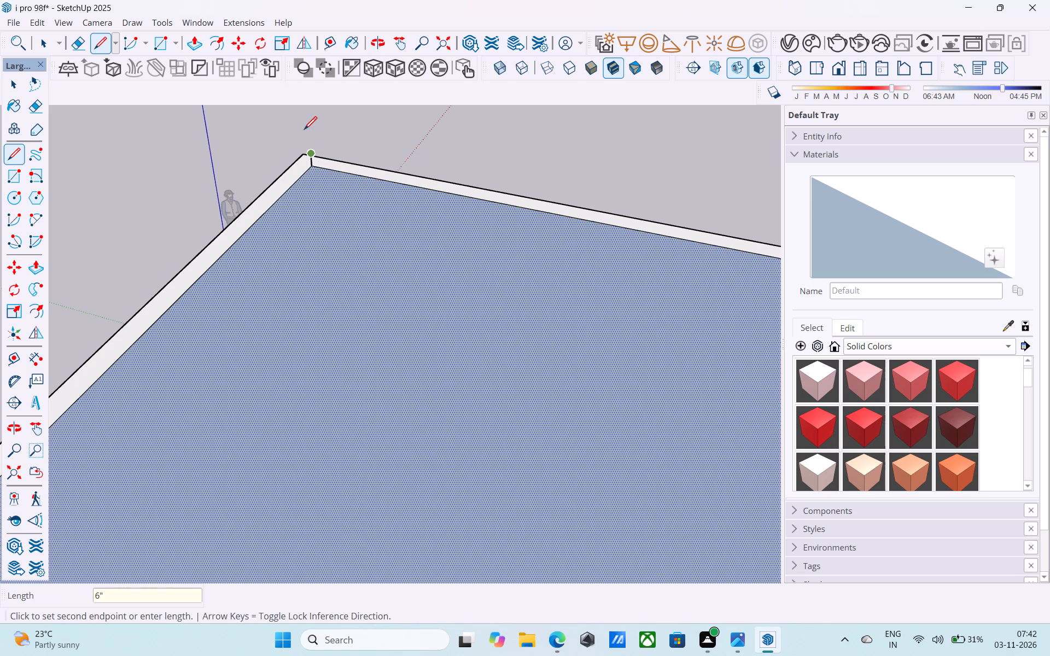
Draw a horizontal rectangle between the upper ends of the two 6" lines to form the roof cap's top face.
key(r)
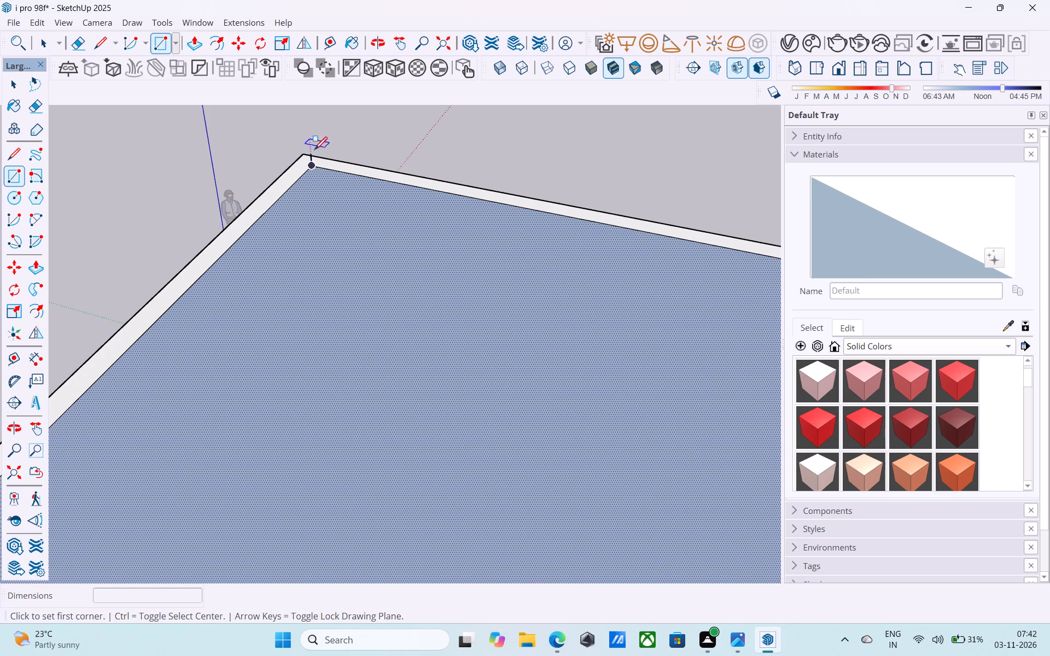
click(311, 156)
scroll(295, 142, down, 13)
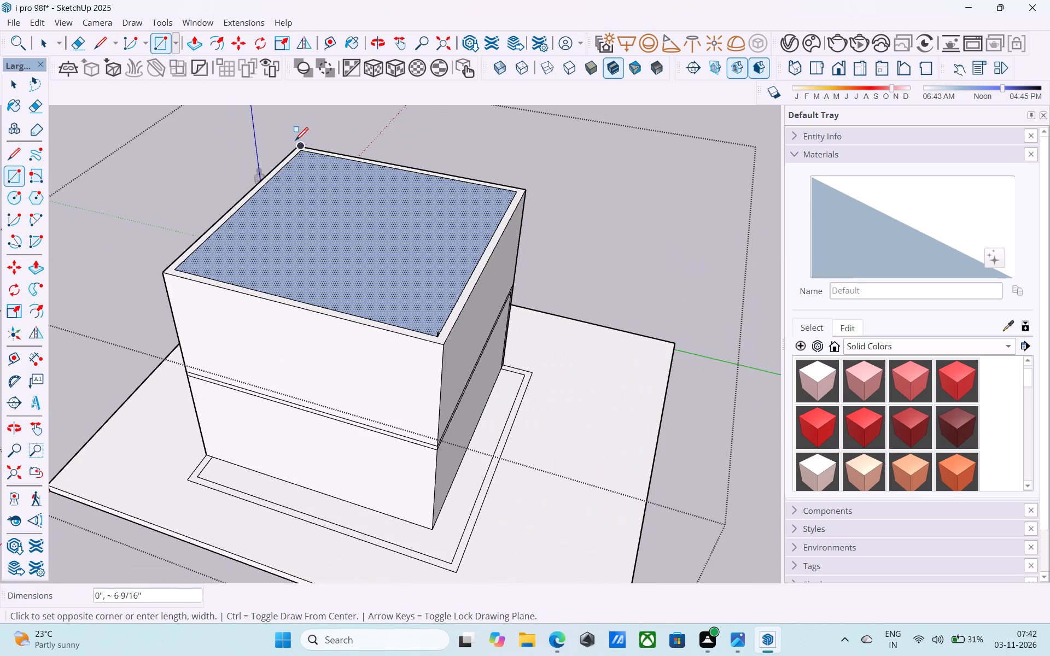
scroll(452, 337, up, 6)
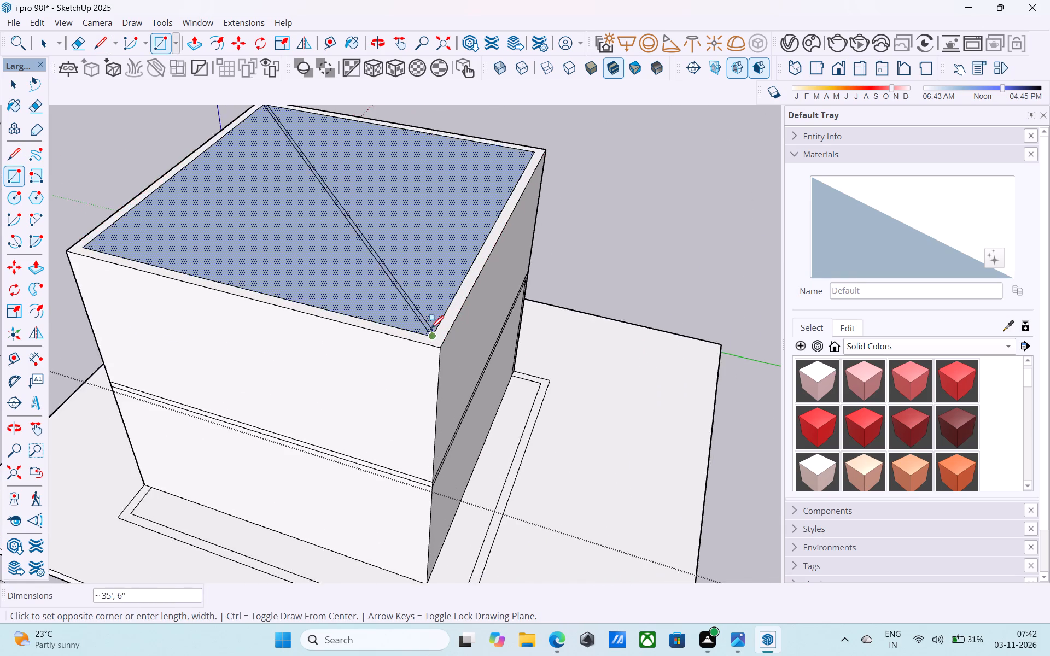
scroll(431, 330, up, 11)
click(441, 332)
scroll(565, 321, down, 7)
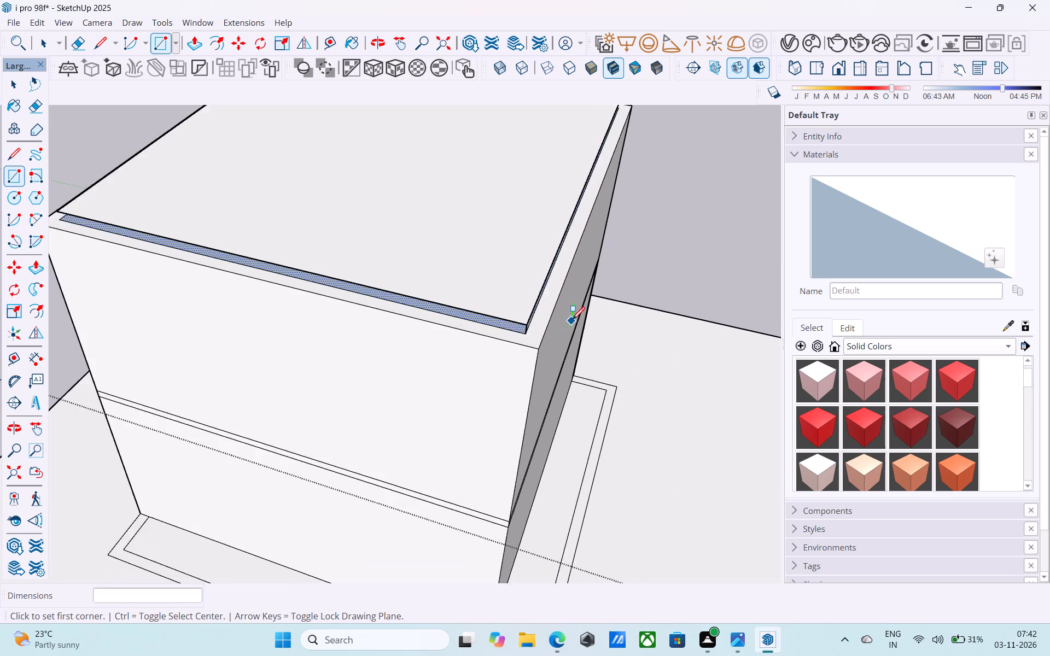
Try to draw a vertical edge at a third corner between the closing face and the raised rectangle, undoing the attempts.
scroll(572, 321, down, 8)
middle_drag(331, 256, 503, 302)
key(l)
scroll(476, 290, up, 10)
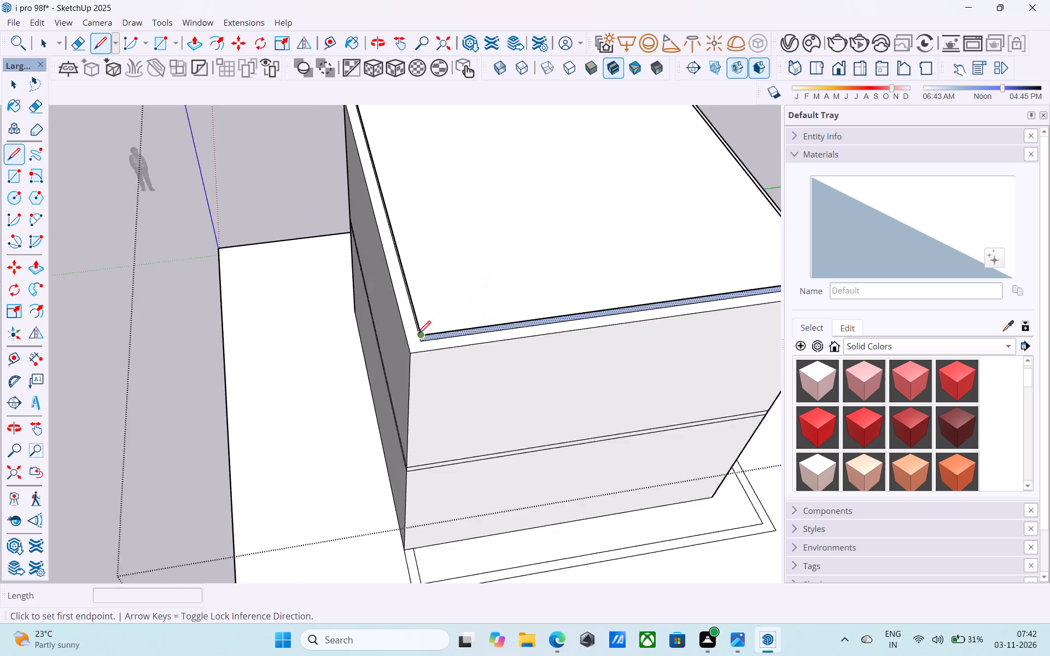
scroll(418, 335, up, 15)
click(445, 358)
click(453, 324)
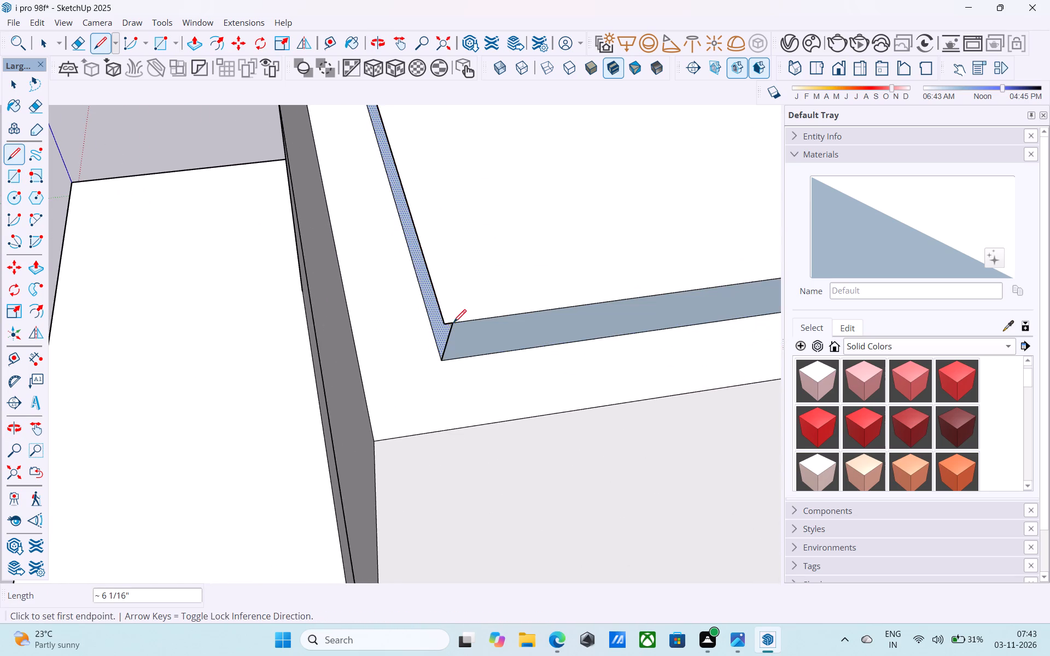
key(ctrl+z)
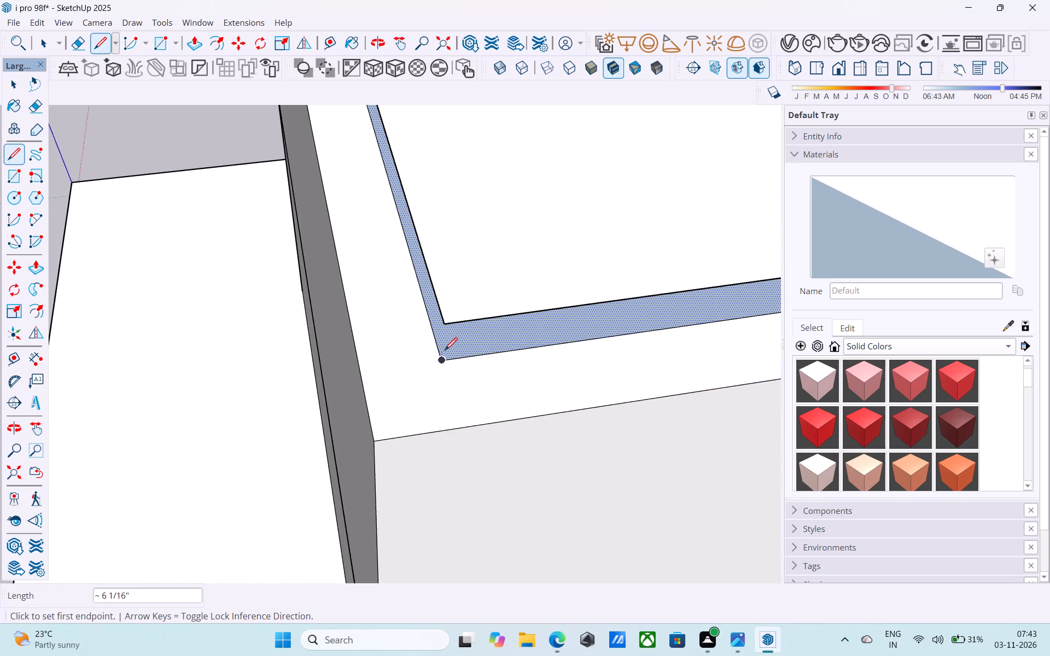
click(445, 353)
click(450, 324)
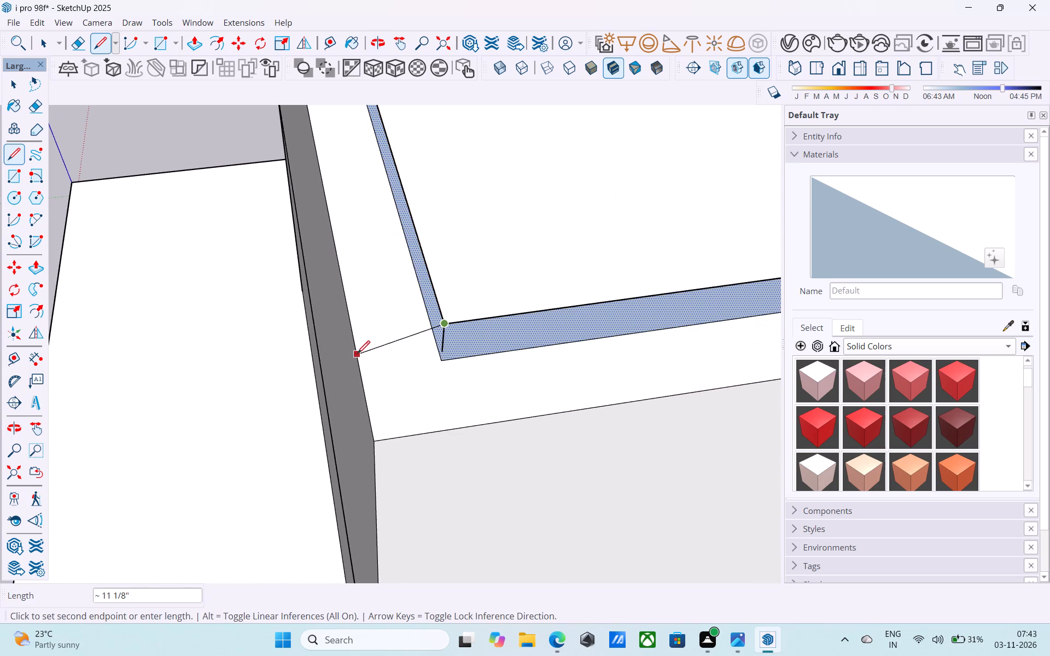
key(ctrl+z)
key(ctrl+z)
Draw a vertical edge from the third inner corner up to the matching corner of the raised rectangle.
scroll(443, 371, up, 5)
click(441, 354)
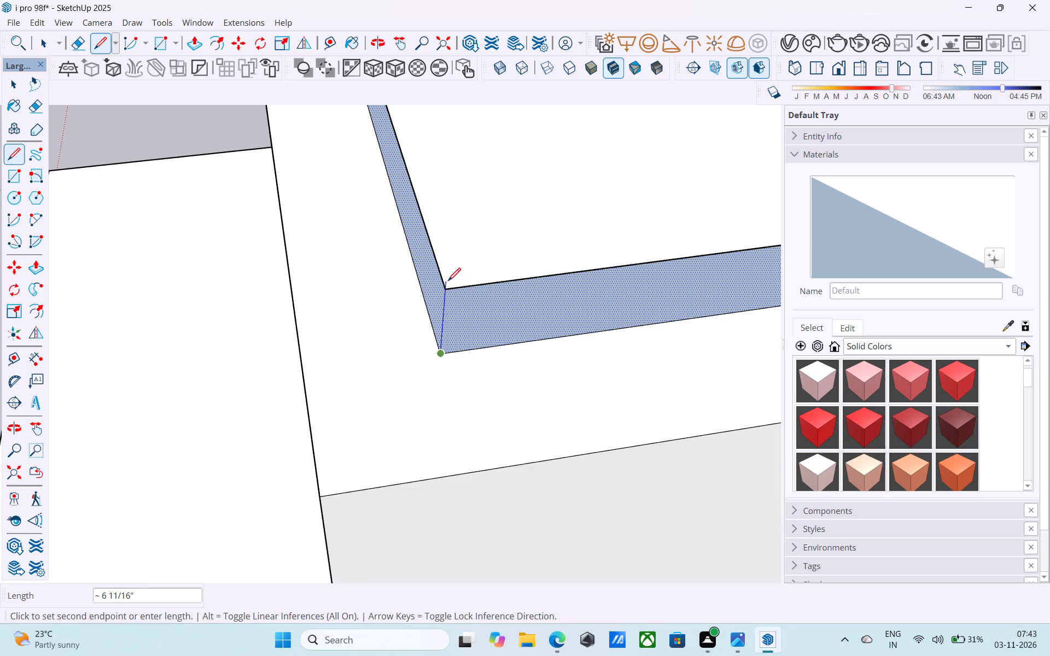
click(451, 290)
scroll(326, 327, down, 17)
scroll(325, 328, up, 1)
scroll(325, 328, down, 3)
key(space)
scroll(325, 328, down, 7)
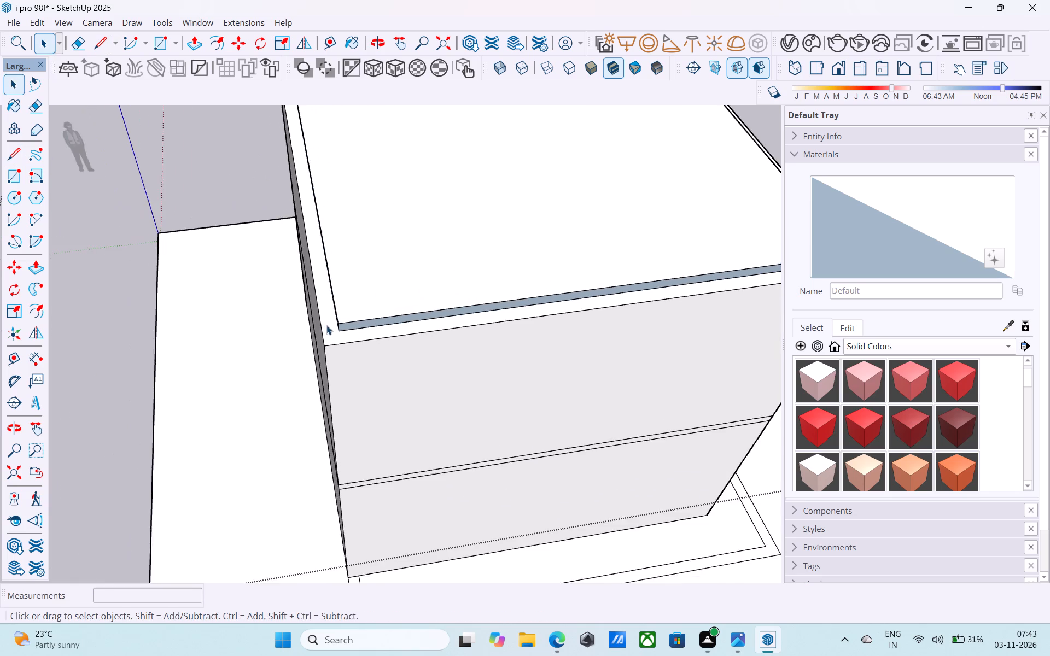
Draw the 6" vertical edge at the remaining corner to close the roof cap's sides.
scroll(326, 325, down, 8)
shift+middle_drag(331, 330, 107, 331)
shift+middle_drag(346, 340, 33, 313)
middle_drag(227, 296, 288, 308)
scroll(354, 235, up, 4)
scroll(302, 245, up, 1)
scroll(342, 278, up, 10)
key(l)
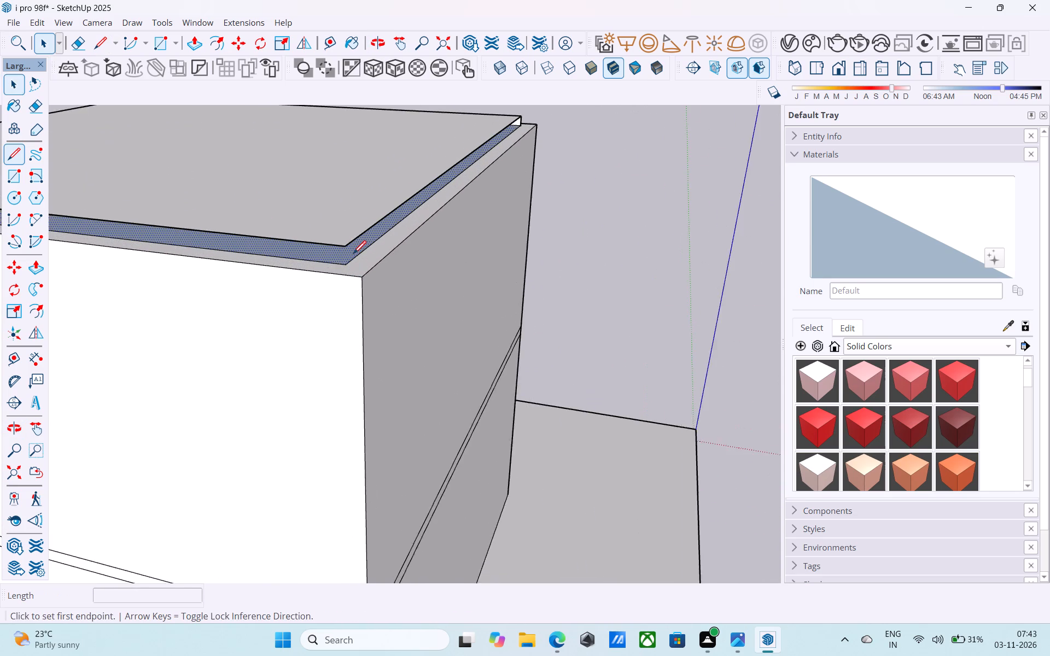
scroll(353, 255, up, 4)
click(345, 270)
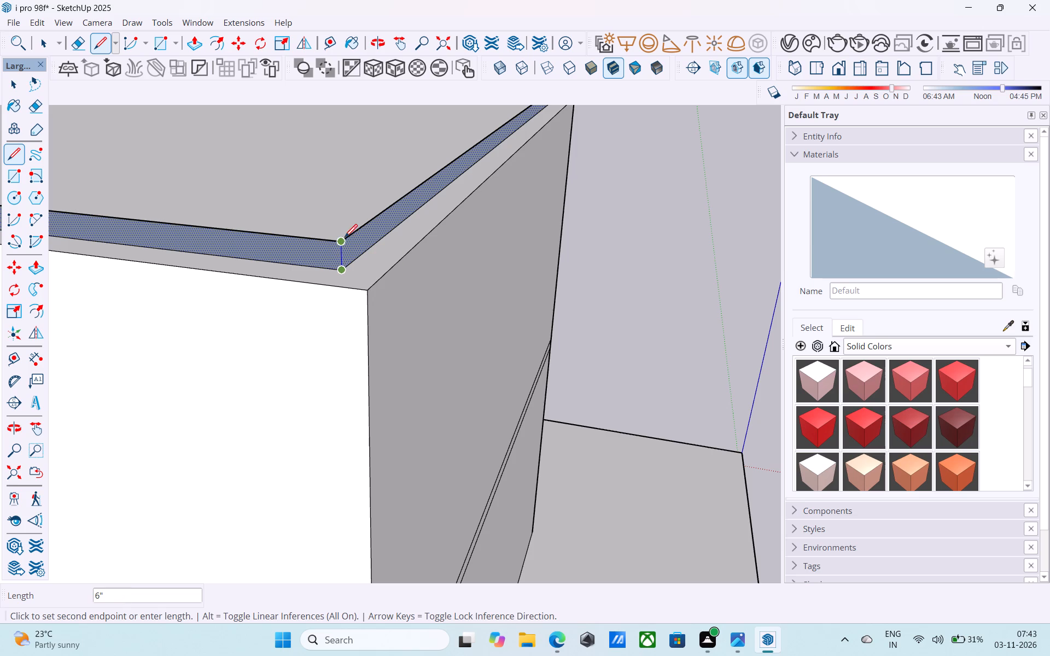
click(345, 238)
key(space)
Reverse the two roof cap side faces that meet at this corner.
scroll(594, 243, down, 5)
click(451, 243)
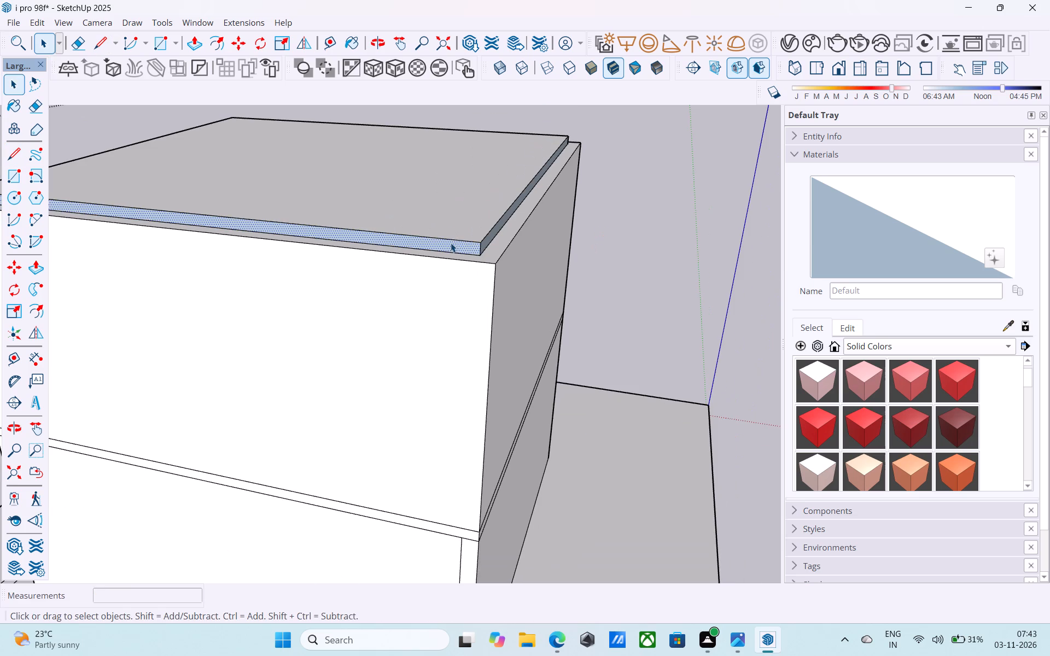
right_click(451, 243)
click(494, 424)
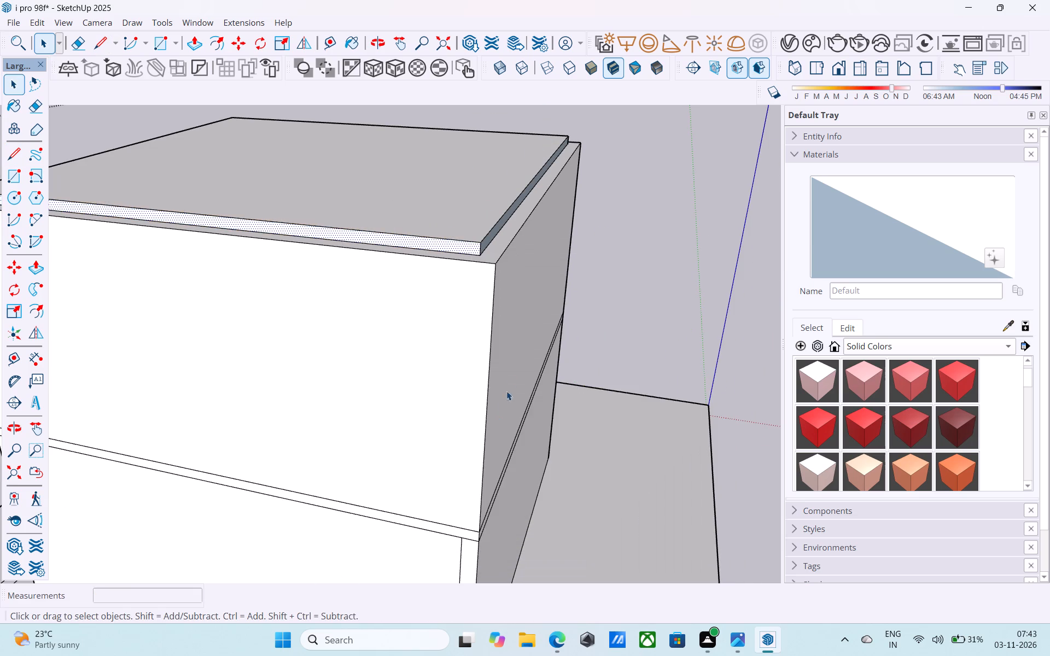
scroll(516, 262, up, 15)
click(445, 215)
right_click(445, 215)
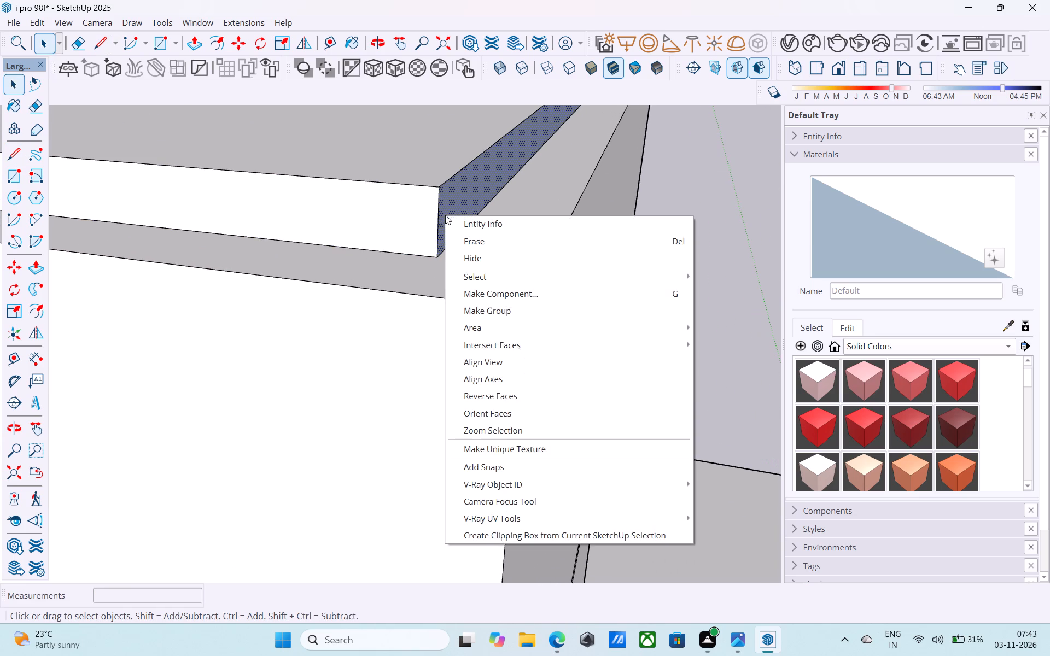
click(471, 396)
Reverse the roof cap's two remaining side faces on the opposite sides of the house.
scroll(484, 380, down, 17)
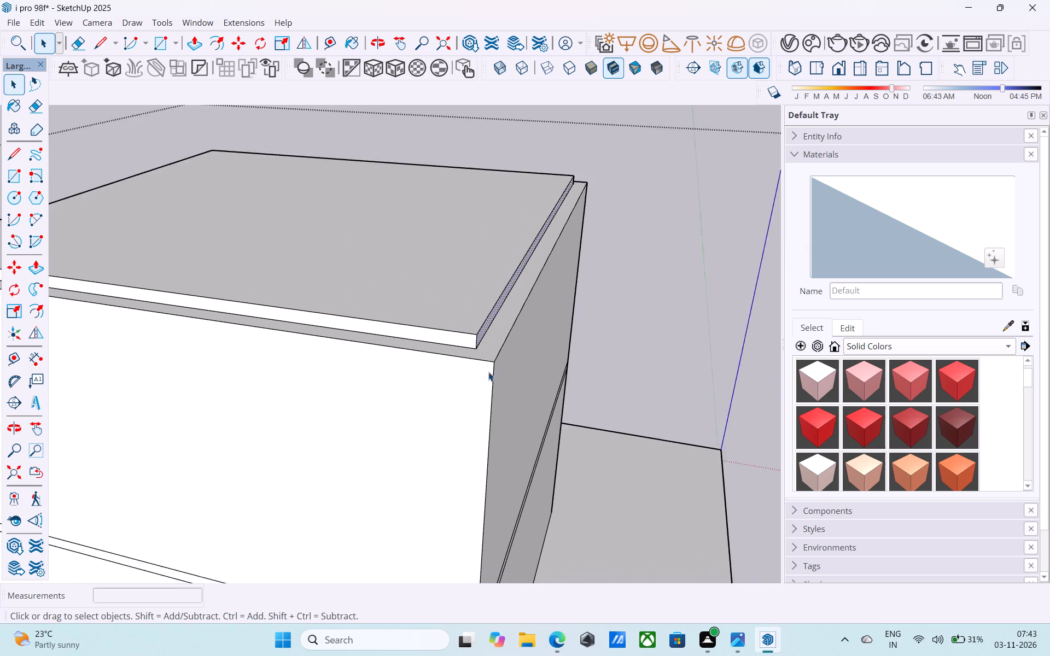
scroll(488, 372, down, 8)
middle_drag(409, 356, 838, 346)
scroll(411, 356, down, 1)
middle_drag(618, 330, 457, 395)
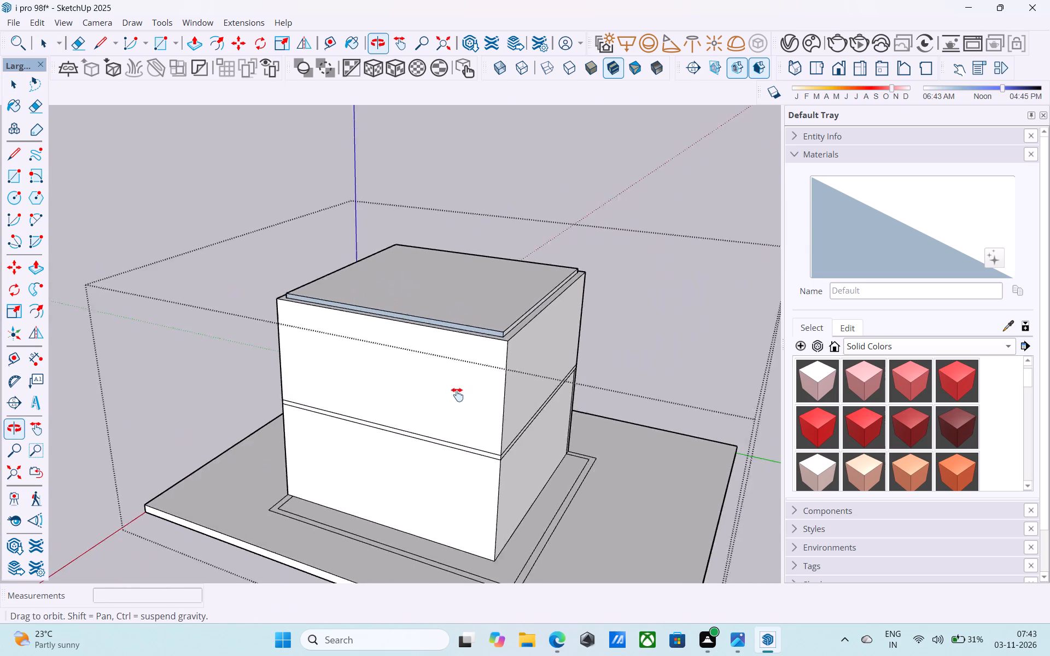
middle_drag(457, 395, 829, 399)
shift+middle_drag(679, 283, 612, 332)
scroll(523, 332, up, 16)
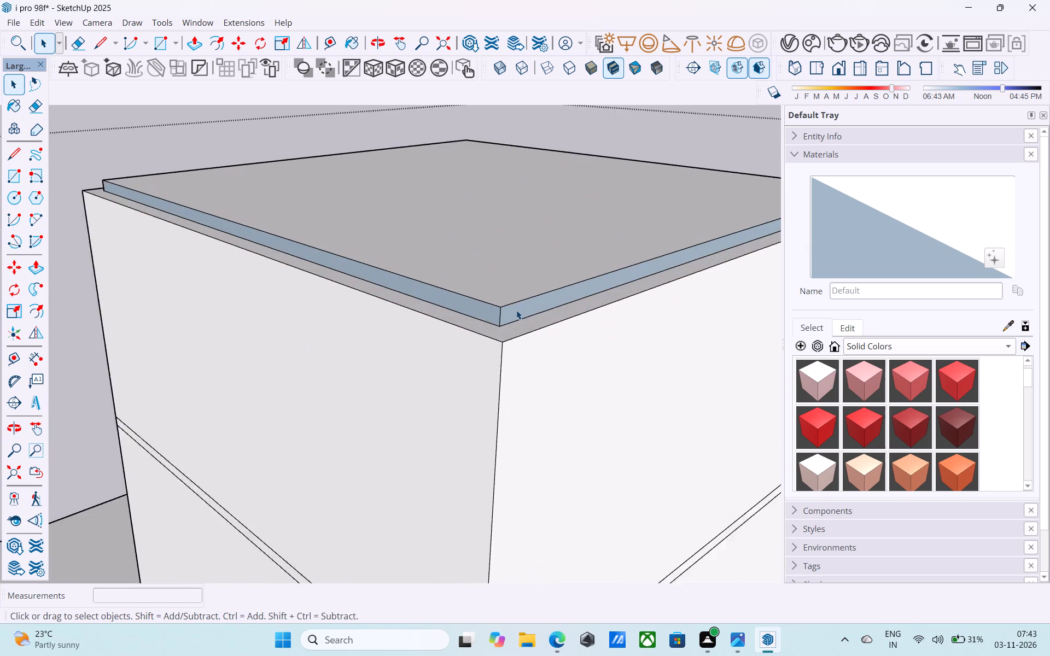
scroll(516, 310, up, 9)
click(437, 310)
right_click(437, 310)
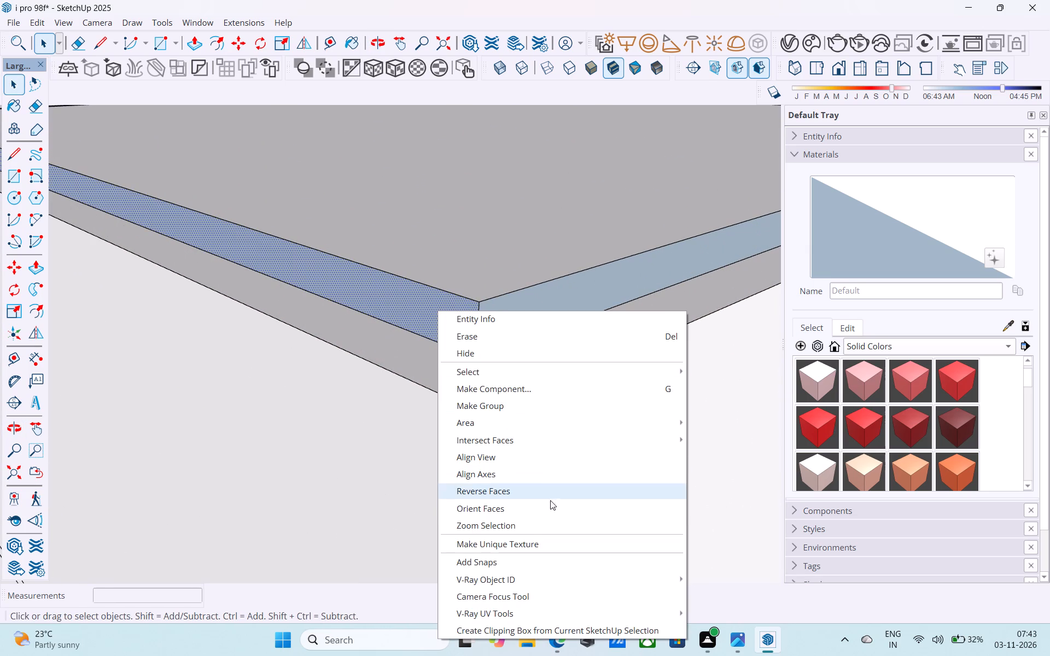
click(535, 493)
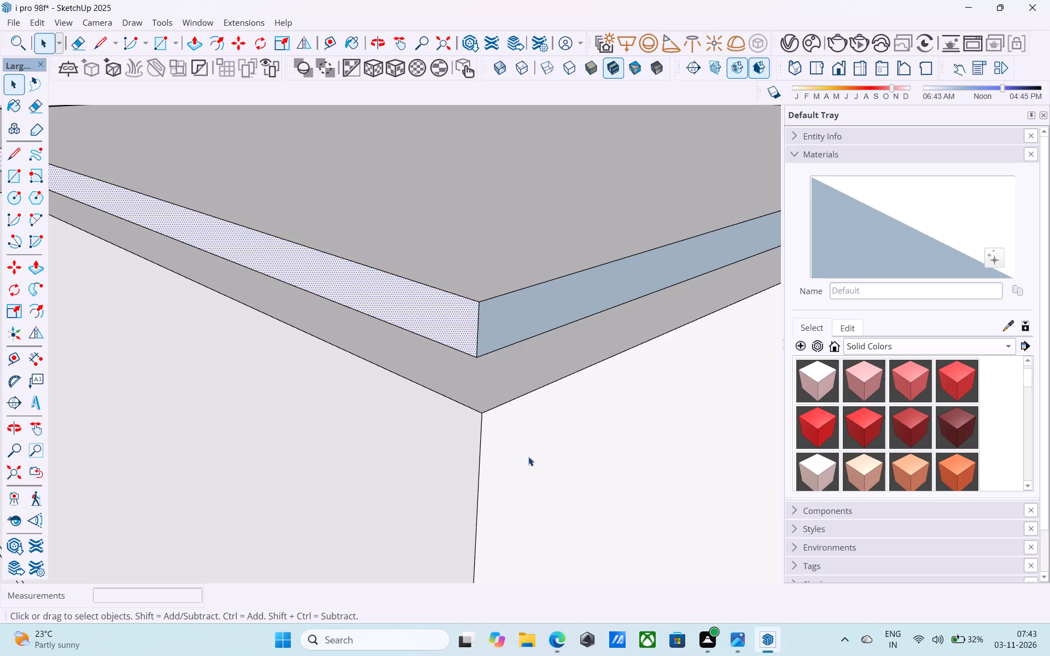
click(510, 325)
right_click(510, 325)
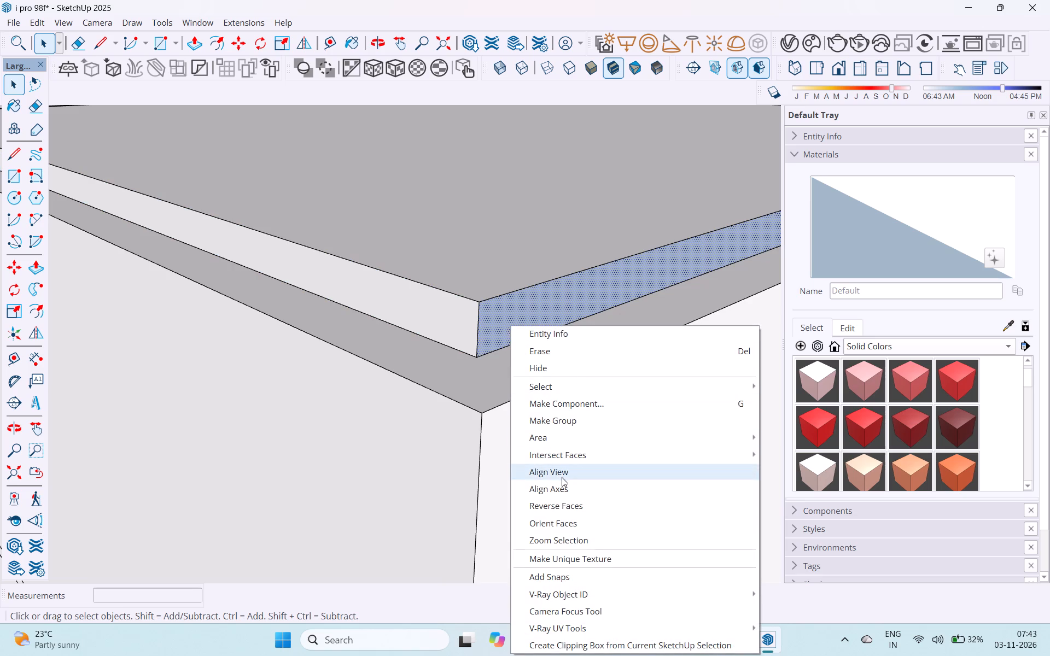
click(570, 504)
Push/Pull one side face of the roof cap outward until it is flush with the wall below.
scroll(526, 454, down, 14)
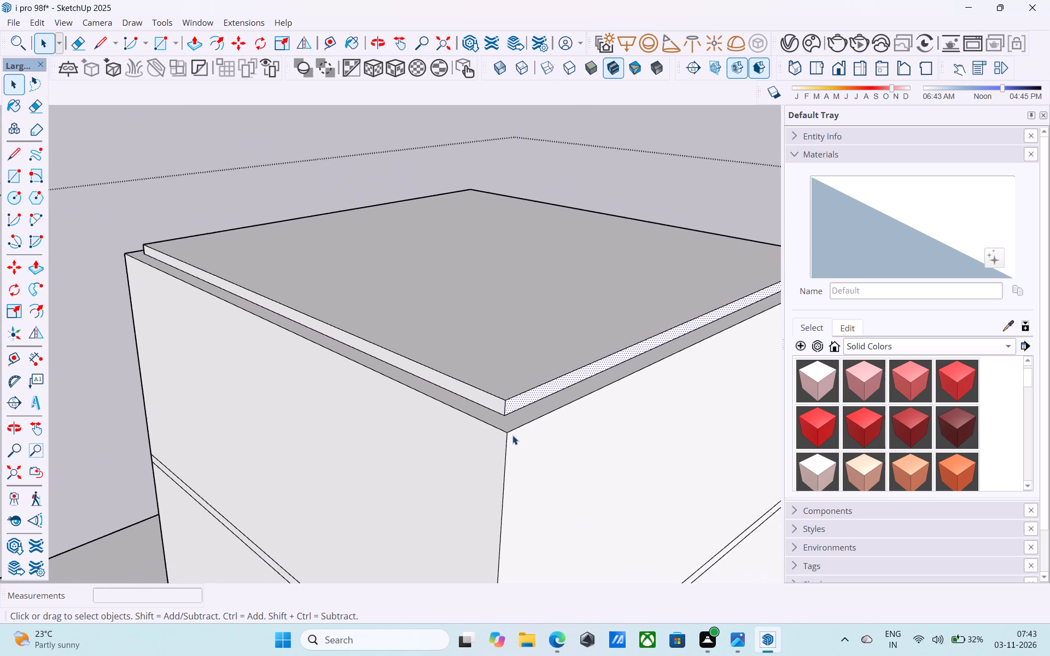
scroll(512, 435, down, 2)
click(500, 409)
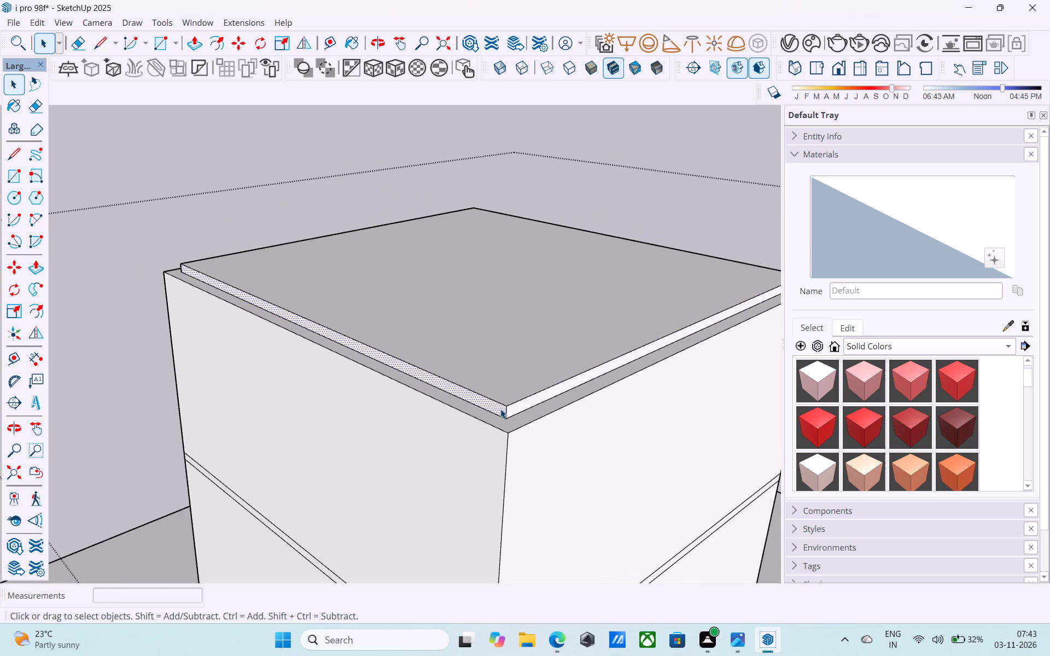
key(p)
click(500, 408)
click(481, 444)
key(space)
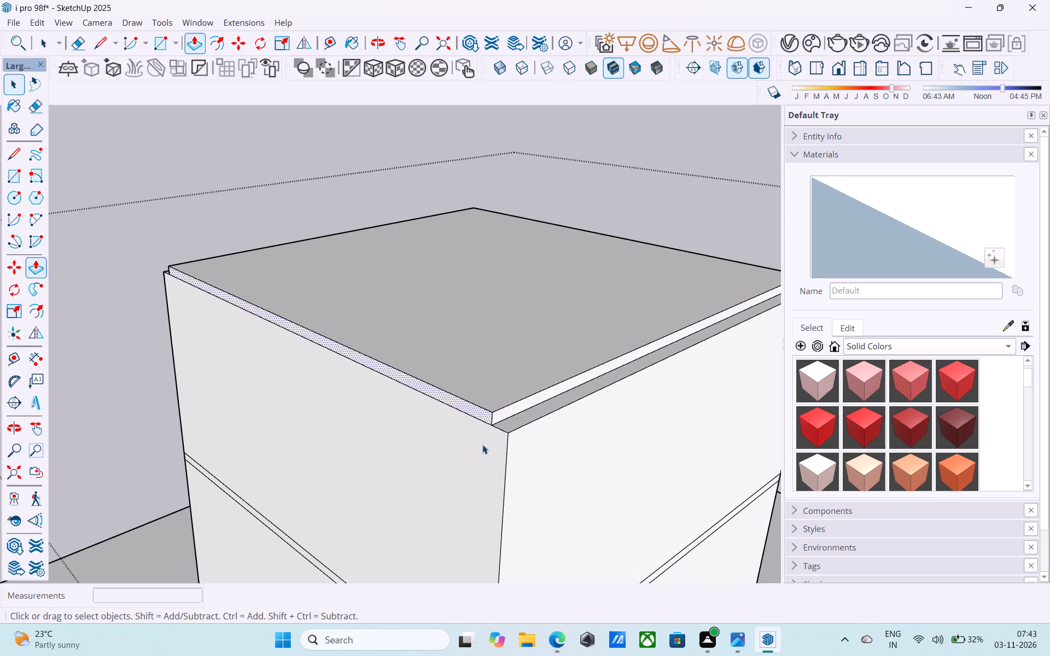
Push/Pull the adjacent side face of the roof cap outward until it is flush with its wall below.
click(507, 414)
key(p)
click(507, 414)
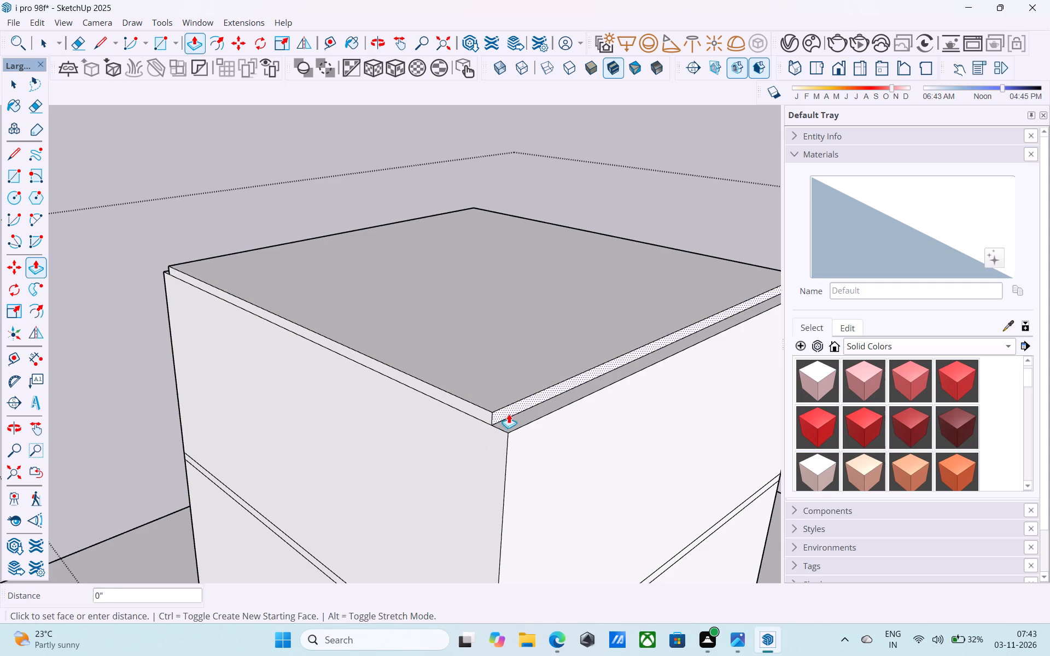
click(536, 476)
key(space)
scroll(539, 466, down, 4)
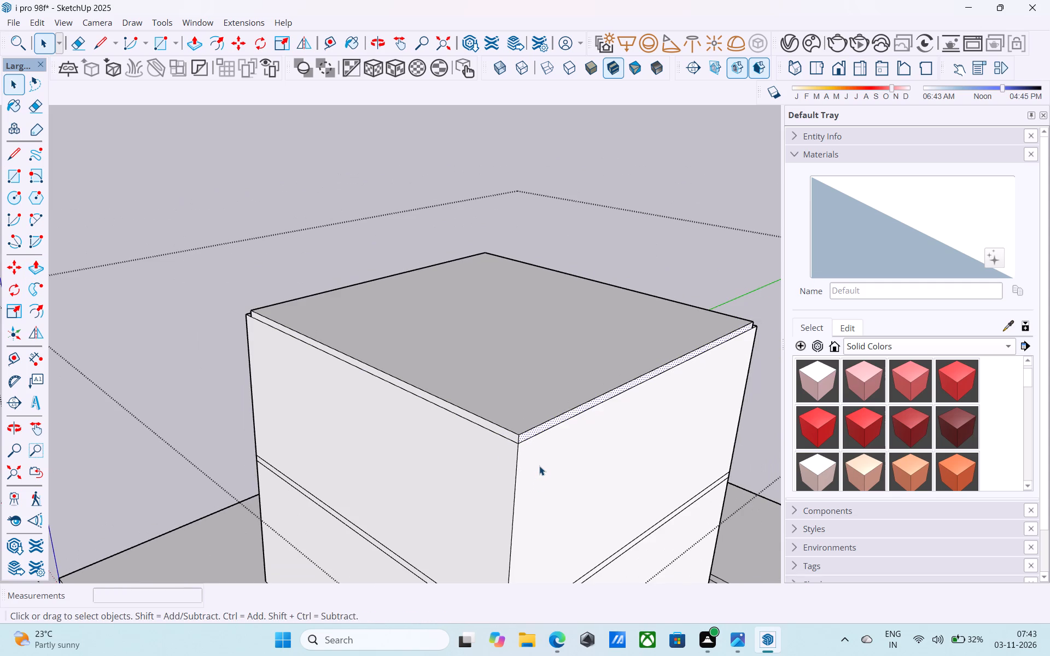
scroll(526, 489, down, 4)
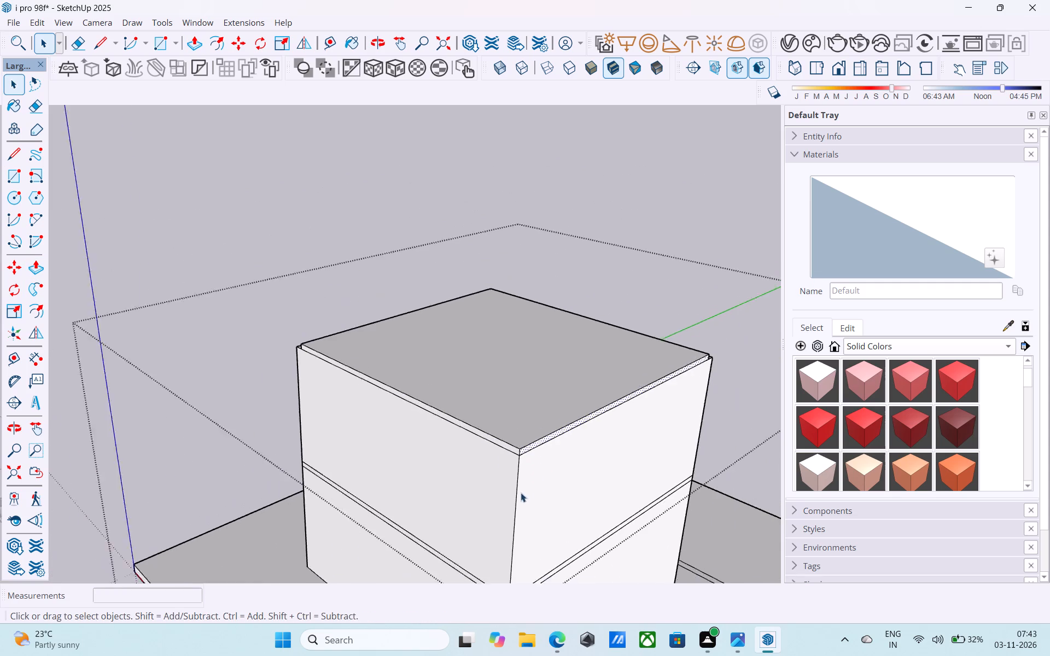
Push/Pull the roof cap's third side face outward 9" until it is flush with the wall below.
scroll(521, 493, down, 1)
middle_drag(520, 493, 145, 411)
scroll(381, 371, down, 5)
middle_drag(293, 412, 161, 436)
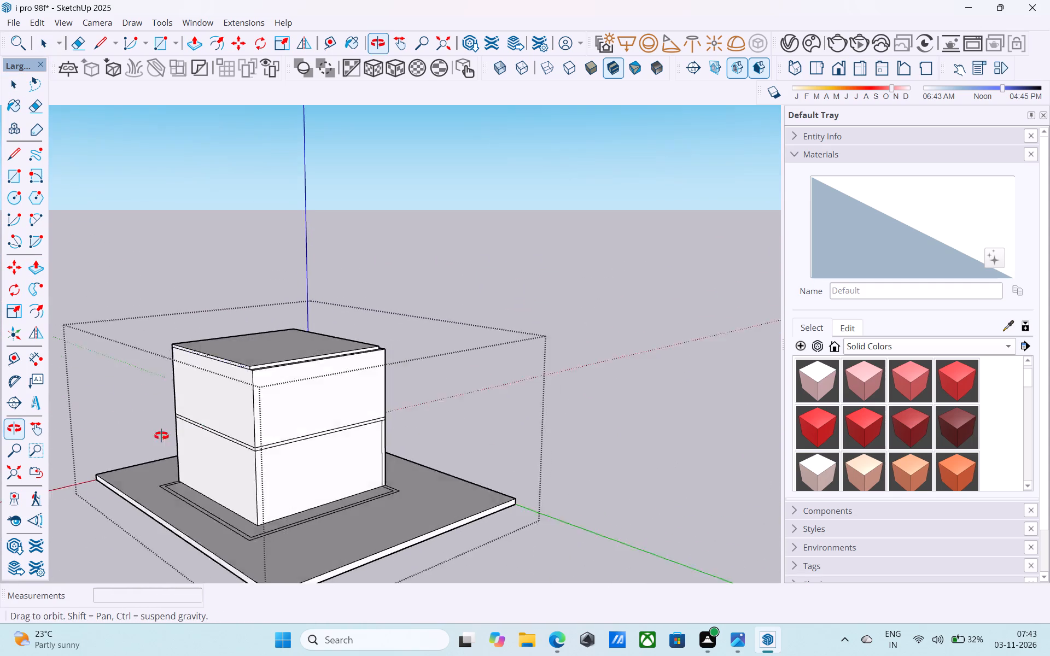
middle_drag(161, 436, 151, 436)
scroll(505, 432, down, 5)
scroll(620, 457, down, 5)
middle_drag(546, 490, 291, 500)
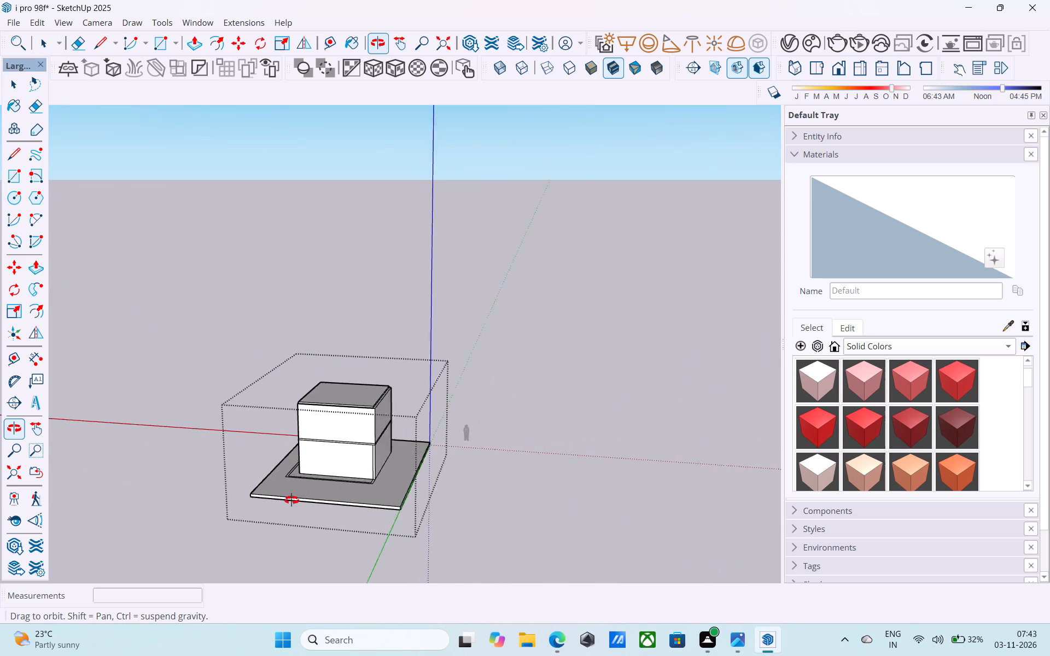
middle_drag(291, 500, 289, 500)
scroll(327, 353, up, 6)
scroll(173, 409, up, 11)
middle_drag(603, 506, 583, 496)
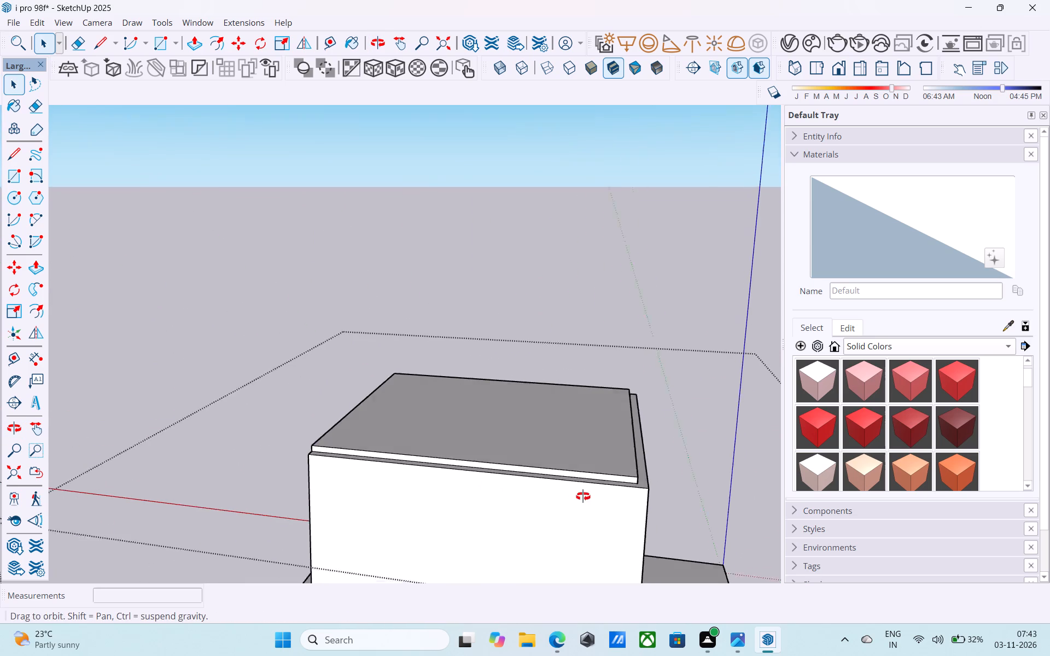
middle_drag(583, 496, 558, 487)
scroll(540, 490, up, 11)
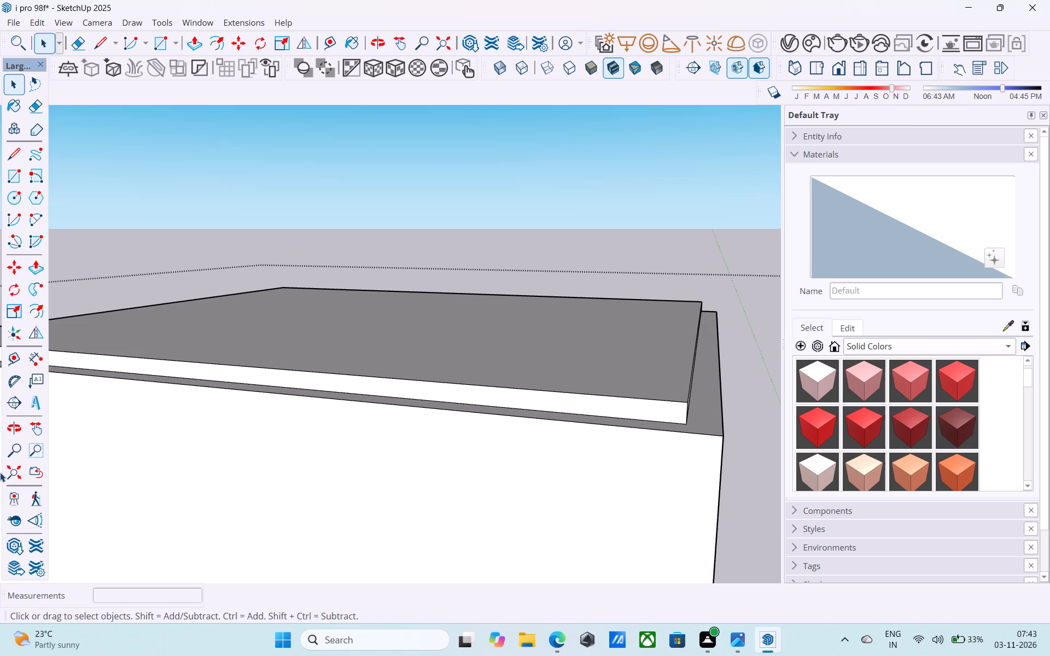
scroll(299, 363, down, 6)
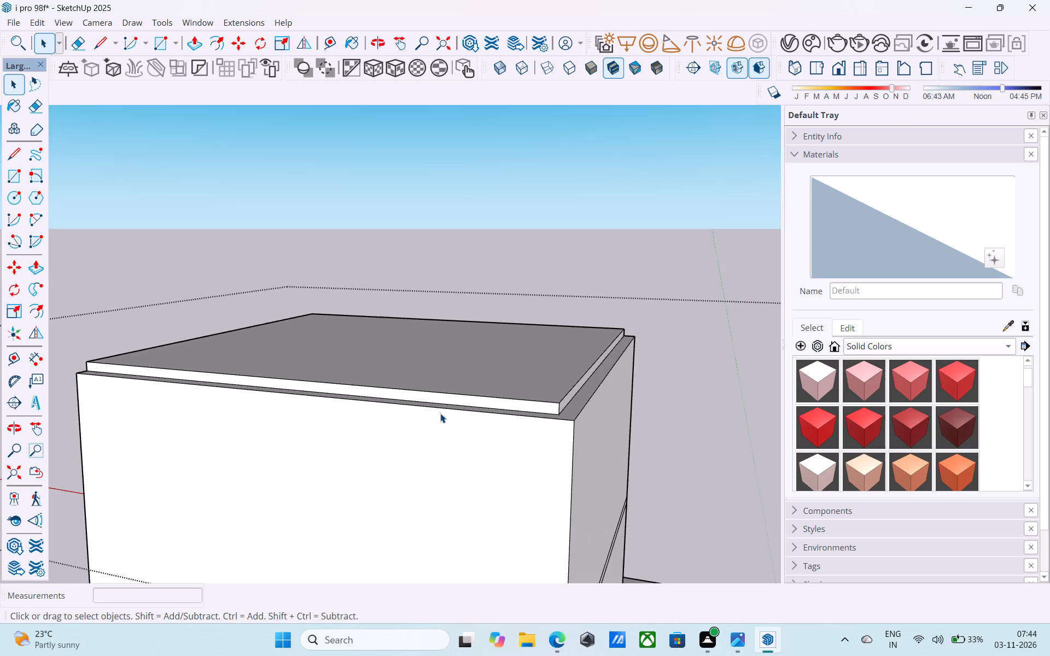
scroll(440, 414, up, 6)
click(452, 386)
key(p)
click(452, 386)
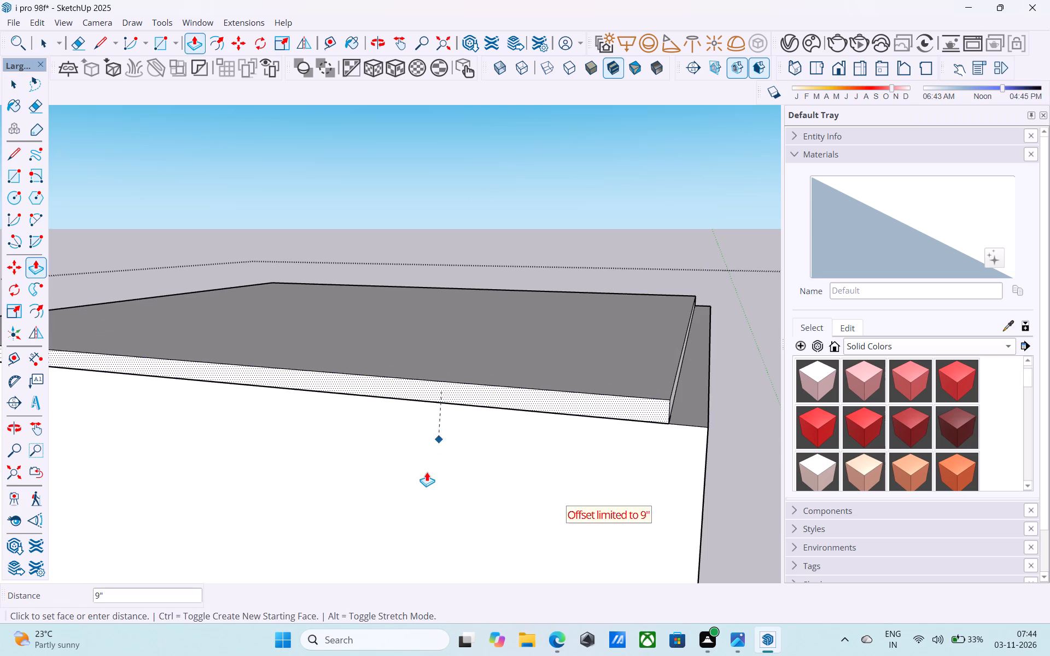
click(426, 472)
scroll(455, 447, down, 12)
key(space)
Push/Pull the roof cap's last recessed side face outward 9" until it is flush with the wall below.
middle_drag(524, 445, 503, 443)
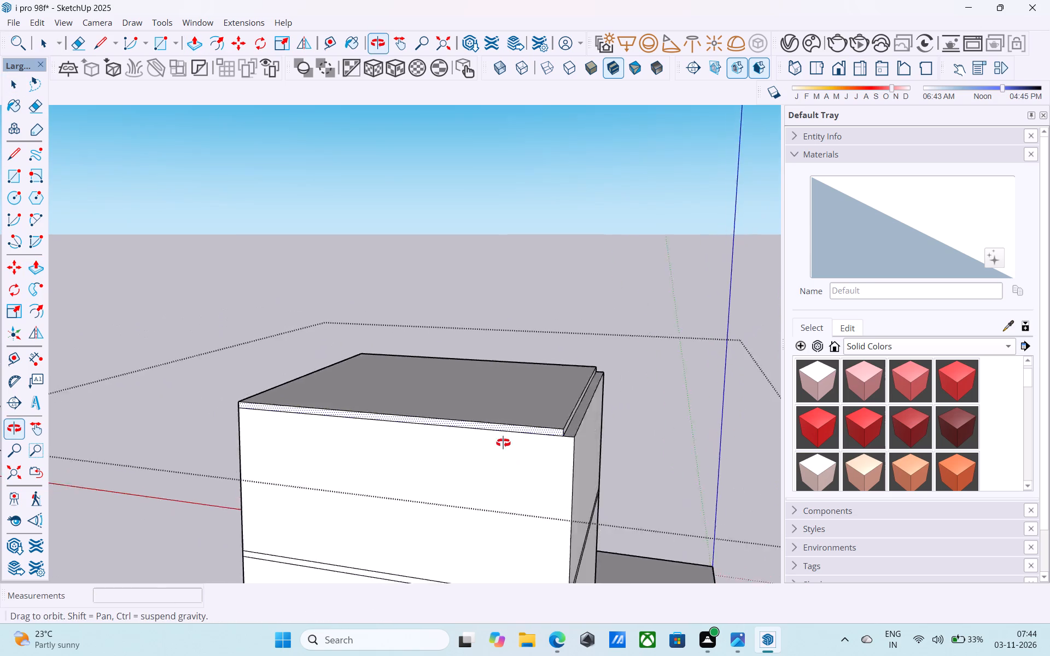
middle_drag(503, 443, 384, 420)
scroll(221, 367, up, 10)
click(364, 374)
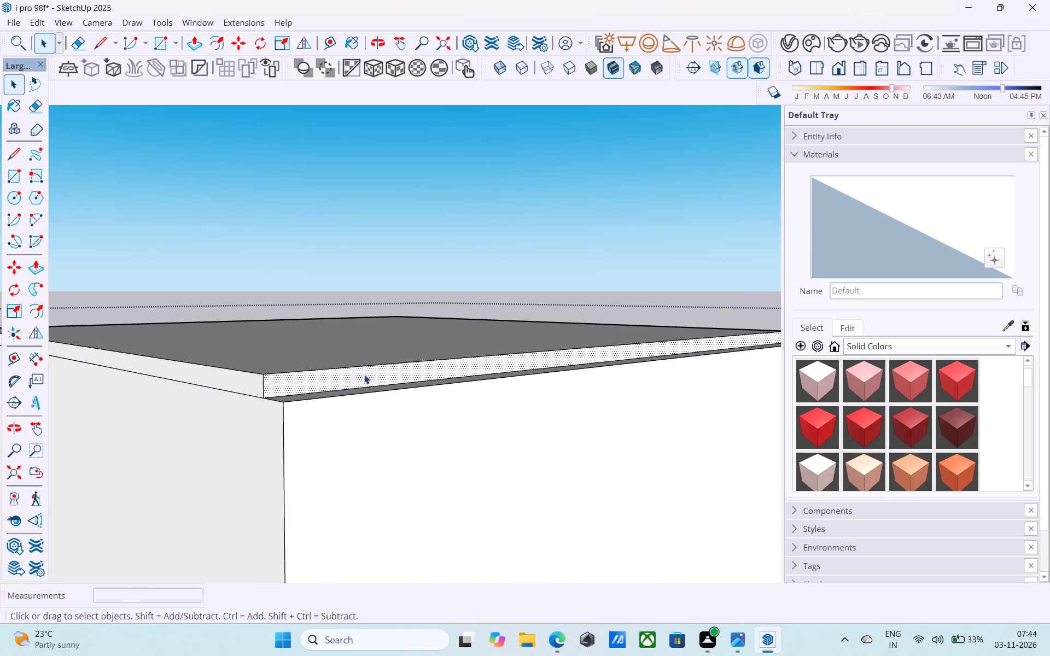
key(p)
click(364, 374)
click(394, 495)
scroll(406, 489, down, 4)
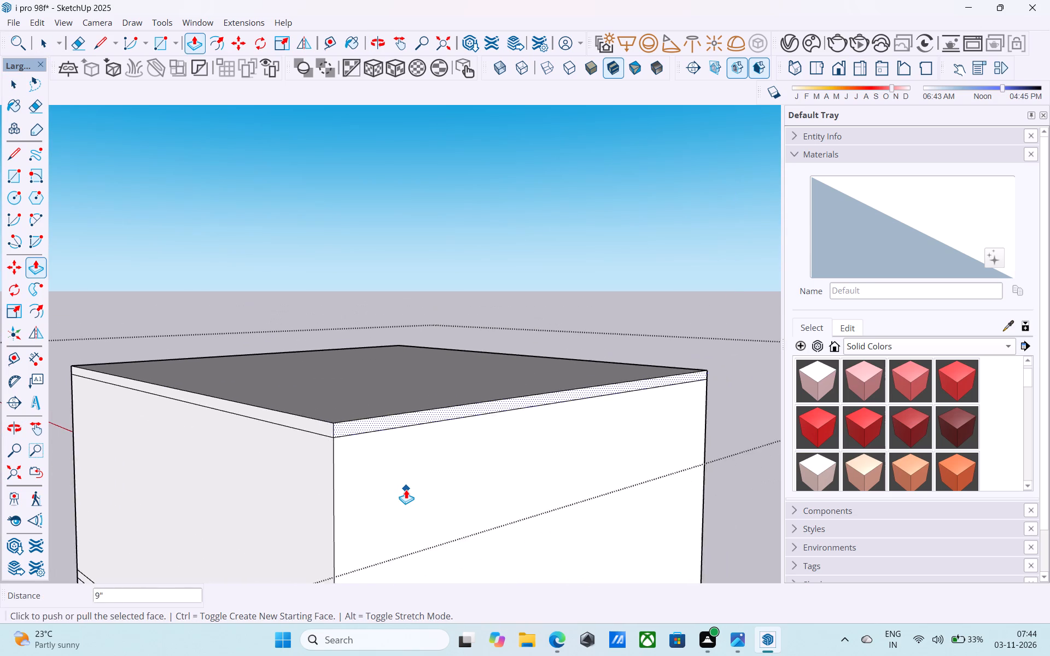
scroll(406, 489, down, 12)
key(space)
Offset the outline of the roof cap's top face 9" inward.
middle_drag(406, 489, 626, 526)
scroll(484, 495, down, 2)
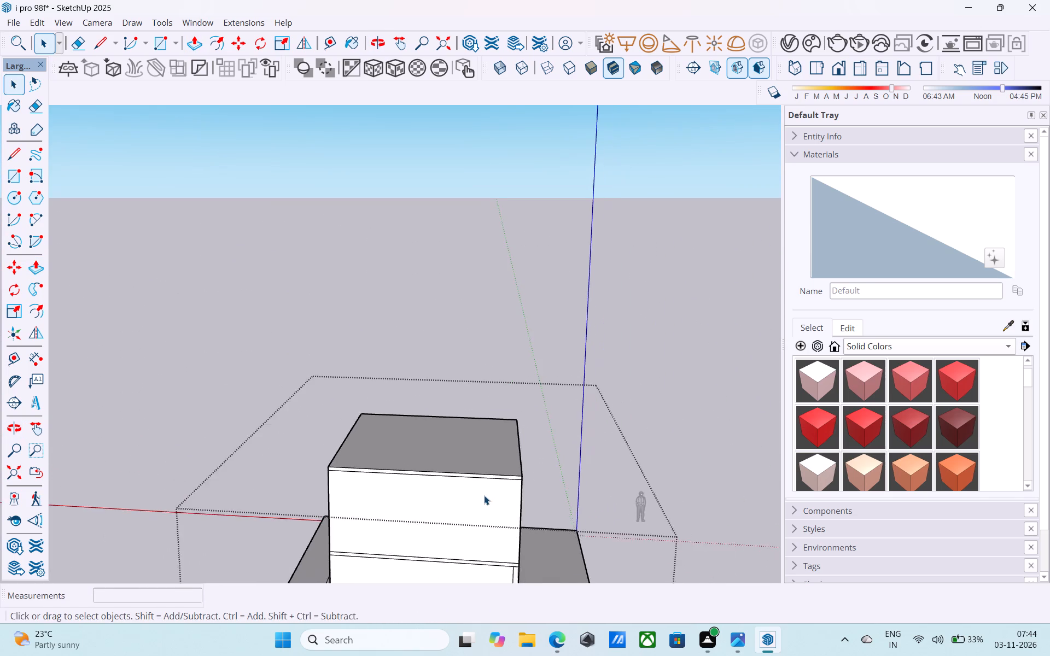
middle_drag(483, 494, 763, 348)
middle_drag(572, 462, 585, 420)
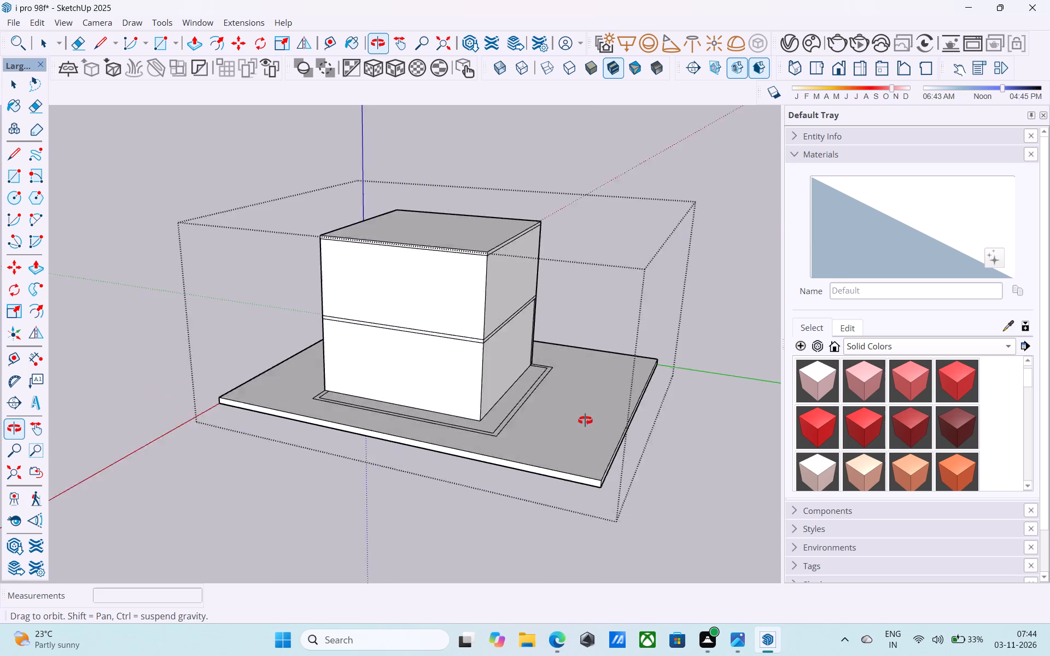
middle_drag(585, 420, 621, 426)
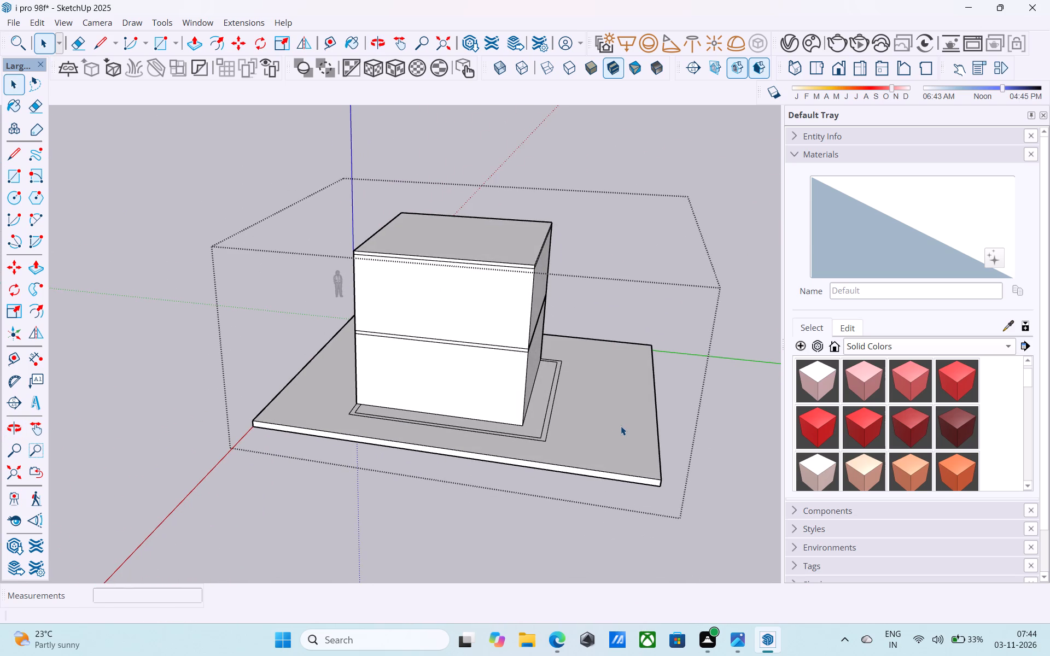
shift+middle_drag(621, 426, 622, 533)
scroll(506, 352, up, 5)
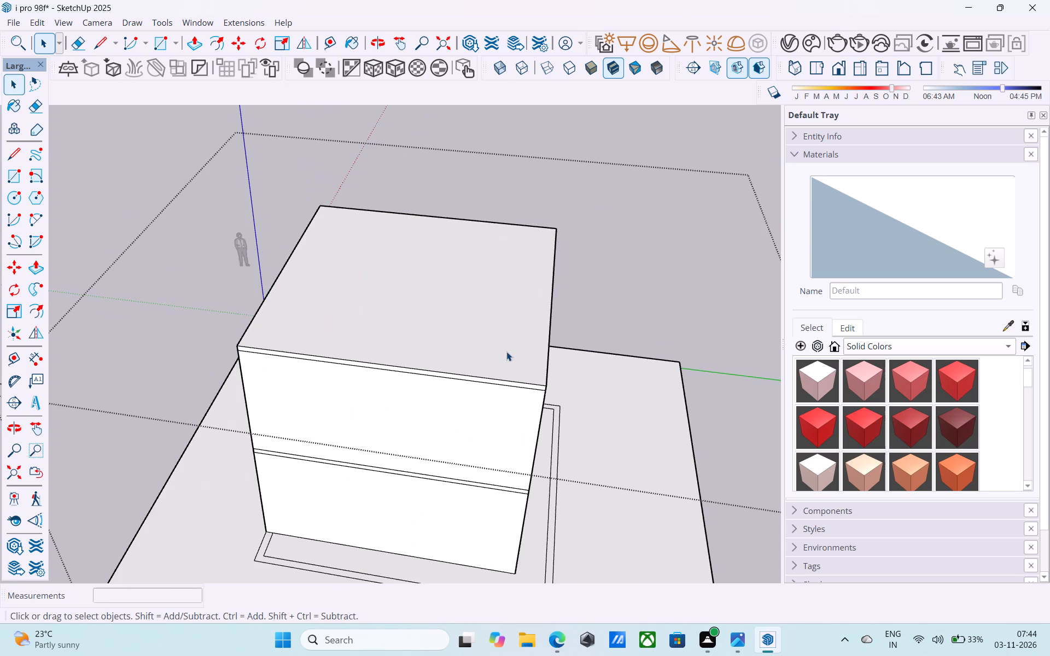
click(506, 352)
scroll(506, 352, up, 5)
middle_drag(506, 352, 479, 384)
middle_click(479, 384)
key(f)
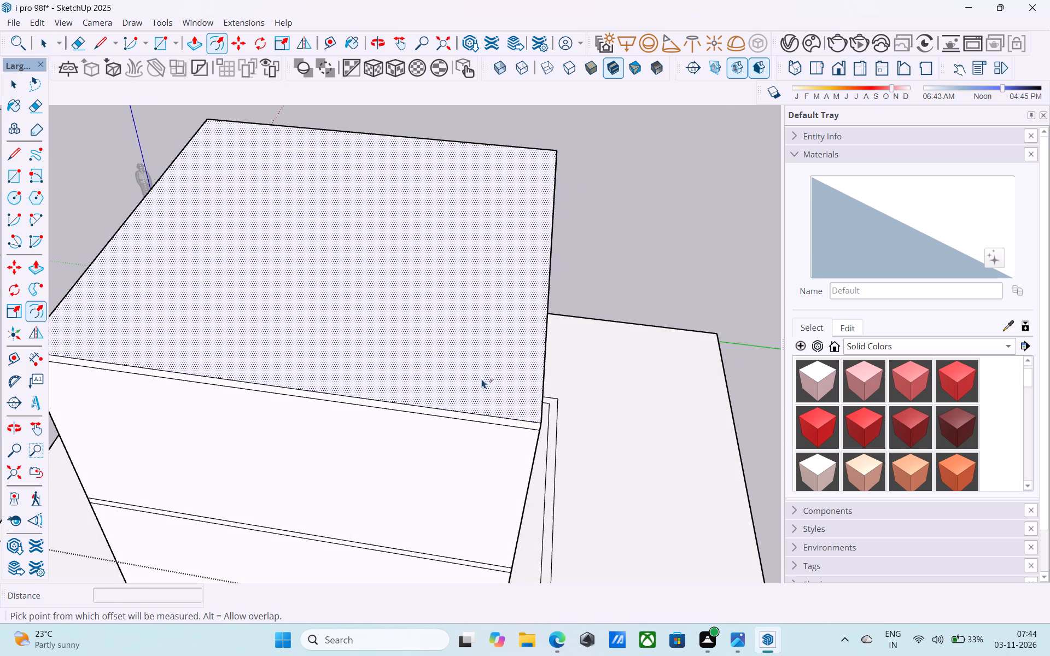
click(482, 379)
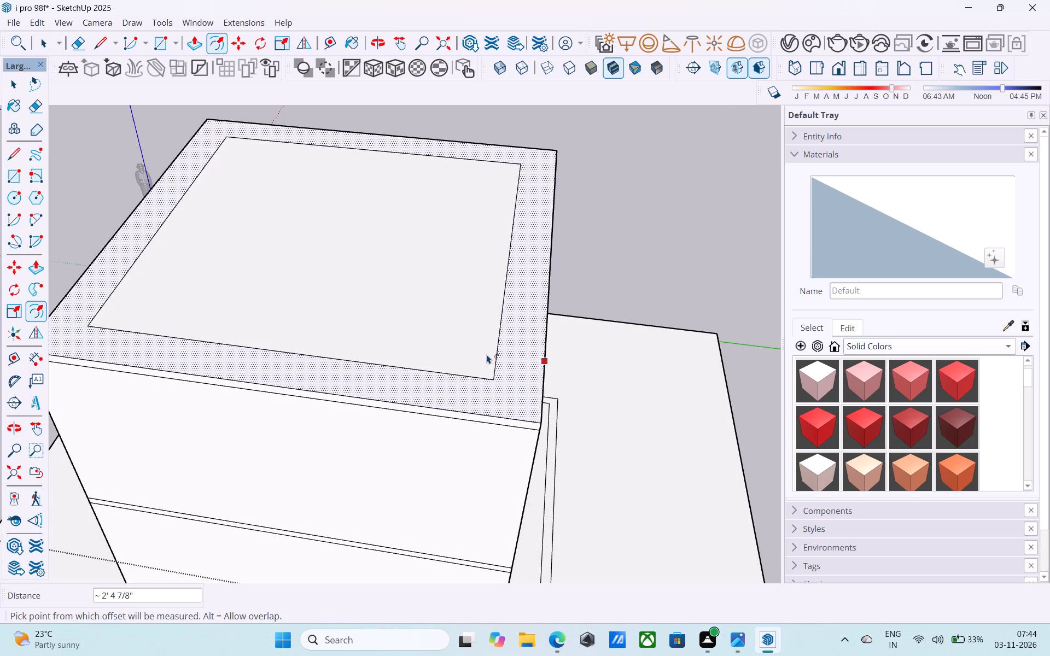
key(9)
key(shift+quotedbl)
key(Return)
key(space)
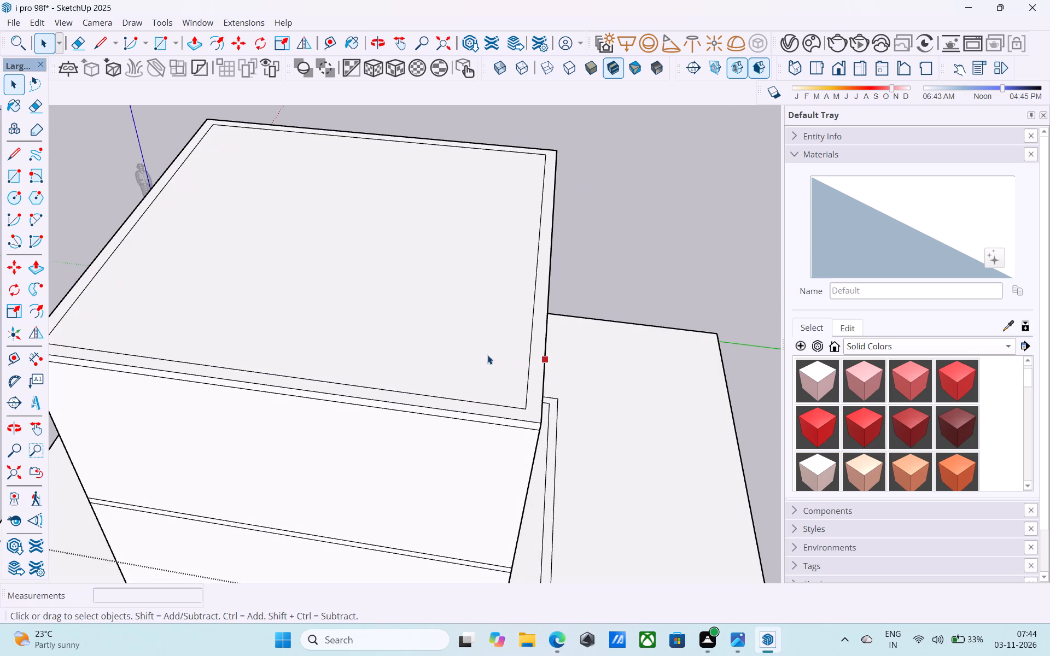
Measure the upper-storey wall height along the corner edge, from the middle cap to the roof cap, with the Line tool.
scroll(489, 359, down, 6)
shift+middle_drag(485, 385, 529, 239)
scroll(458, 397, down, 5)
shift+middle_drag(458, 397, 432, 504)
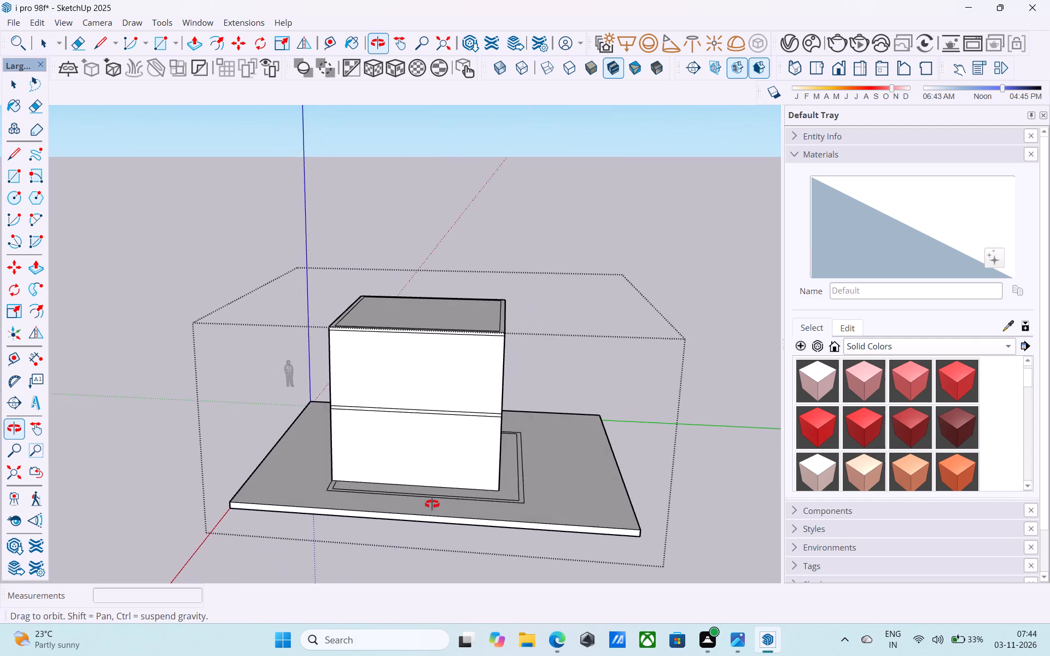
shift+middle_drag(432, 504, 357, 553)
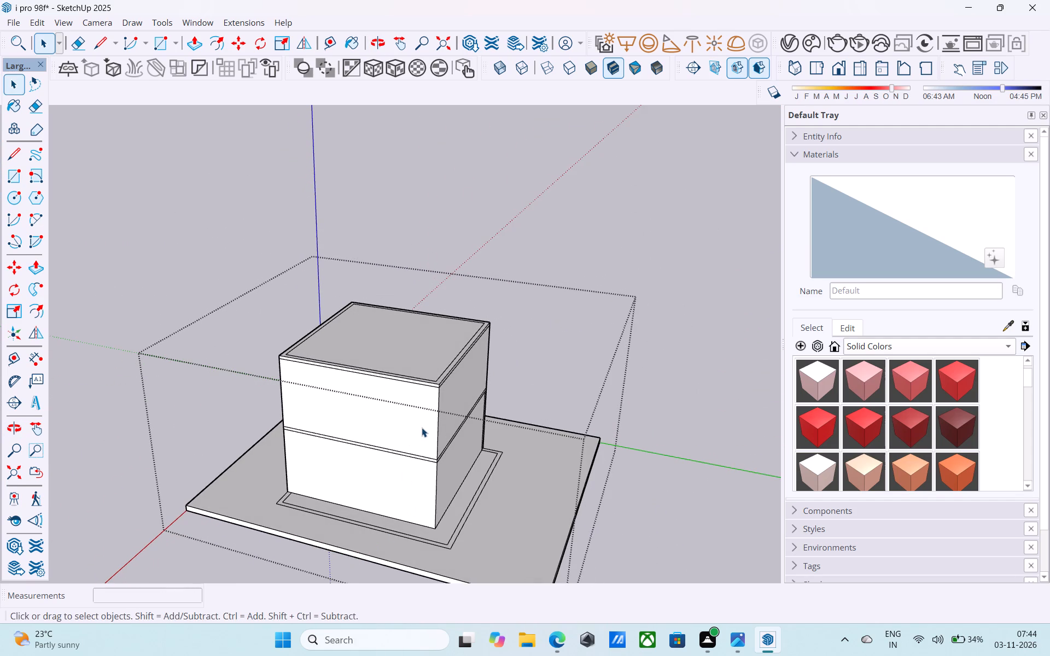
shift+middle_drag(410, 339, 425, 390)
scroll(425, 419, up, 10)
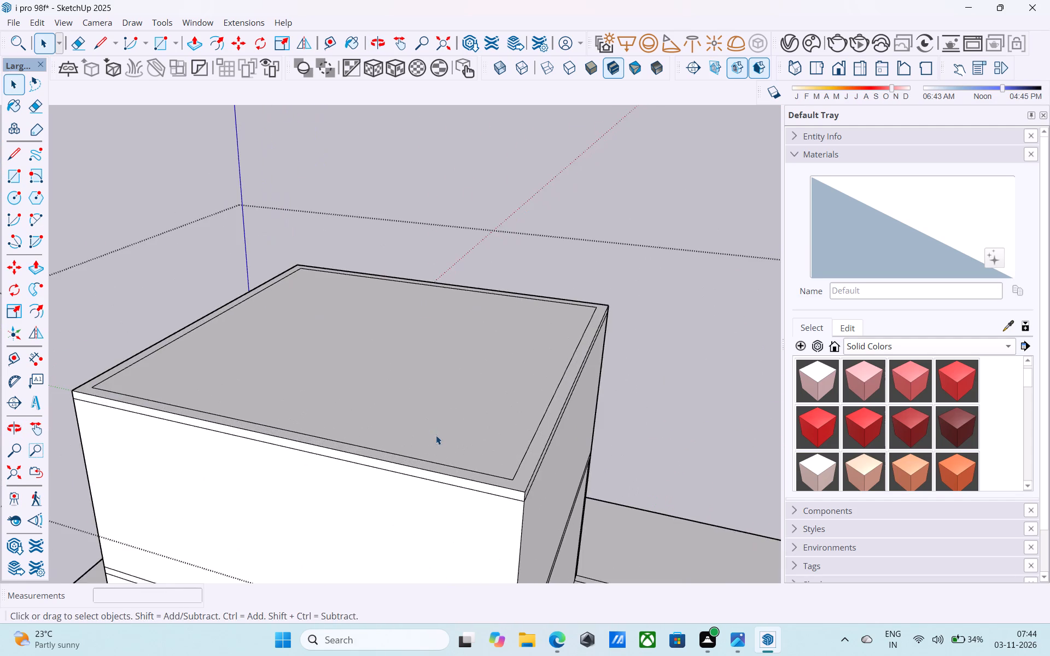
scroll(436, 435, down, 4)
shift+middle_drag(438, 437, 343, 371)
middle_drag(317, 471, 322, 466)
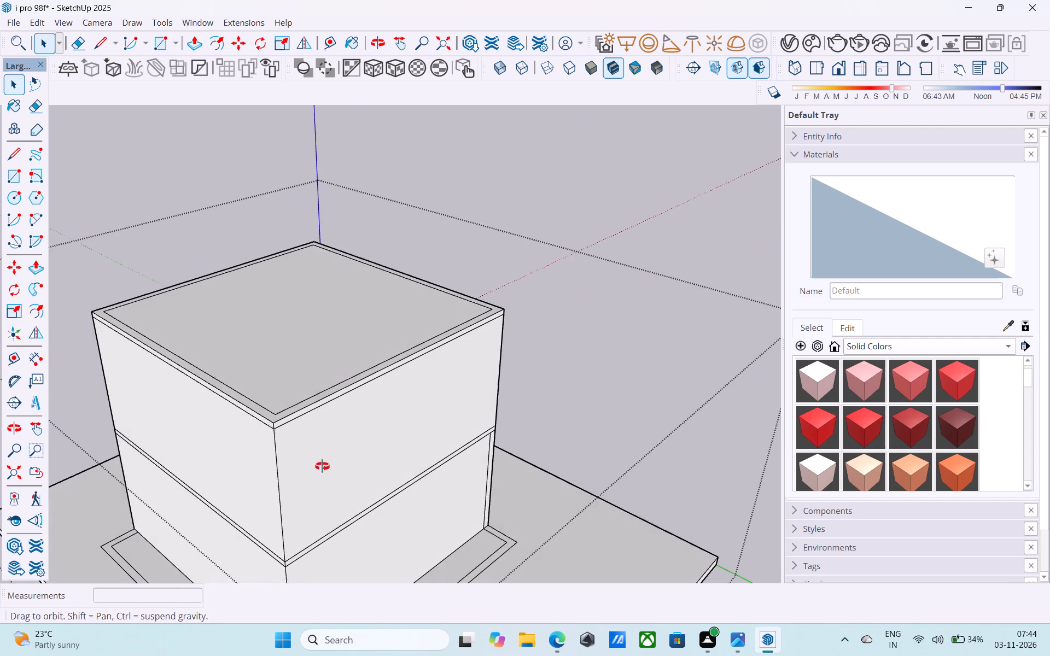
middle_drag(322, 466, 330, 461)
key(l)
scroll(332, 461, up, 3)
scroll(295, 577, down, 2)
shift+middle_drag(291, 590, 288, 518)
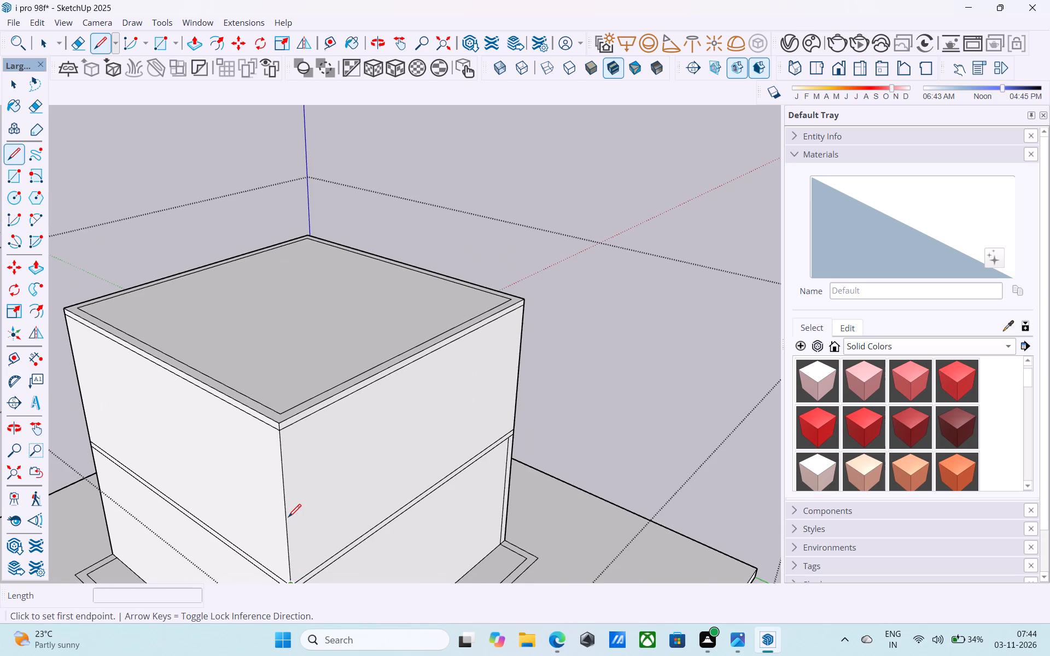
shift+middle_drag(288, 517, 322, 419)
scroll(316, 518, up, 8)
click(329, 458)
scroll(342, 405, down, 5)
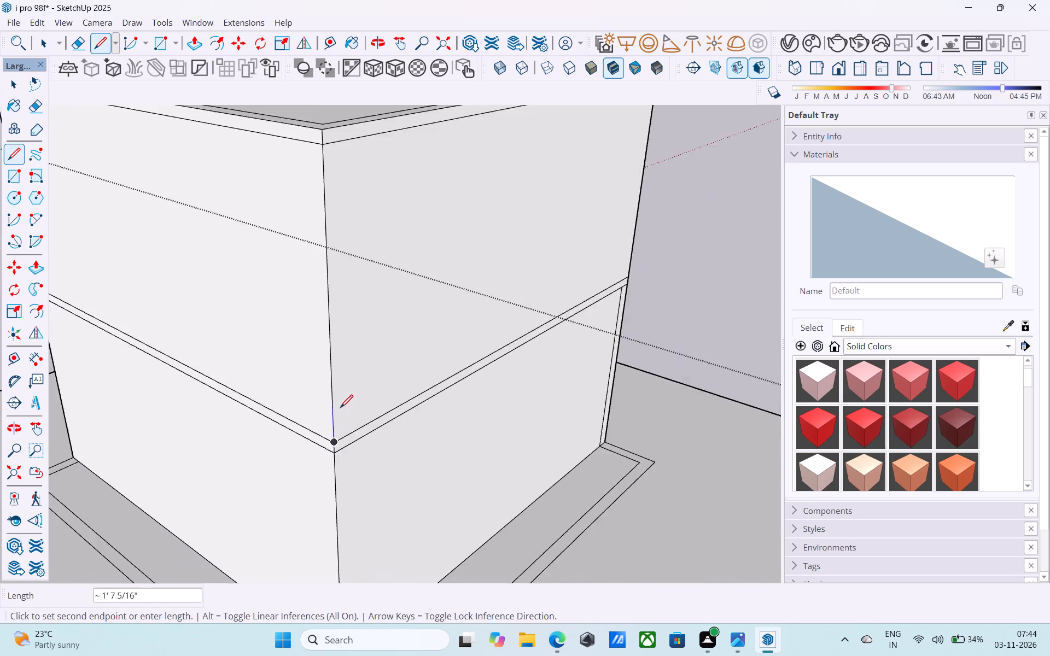
scroll(340, 409, down, 1)
shift+middle_drag(341, 426, 352, 531)
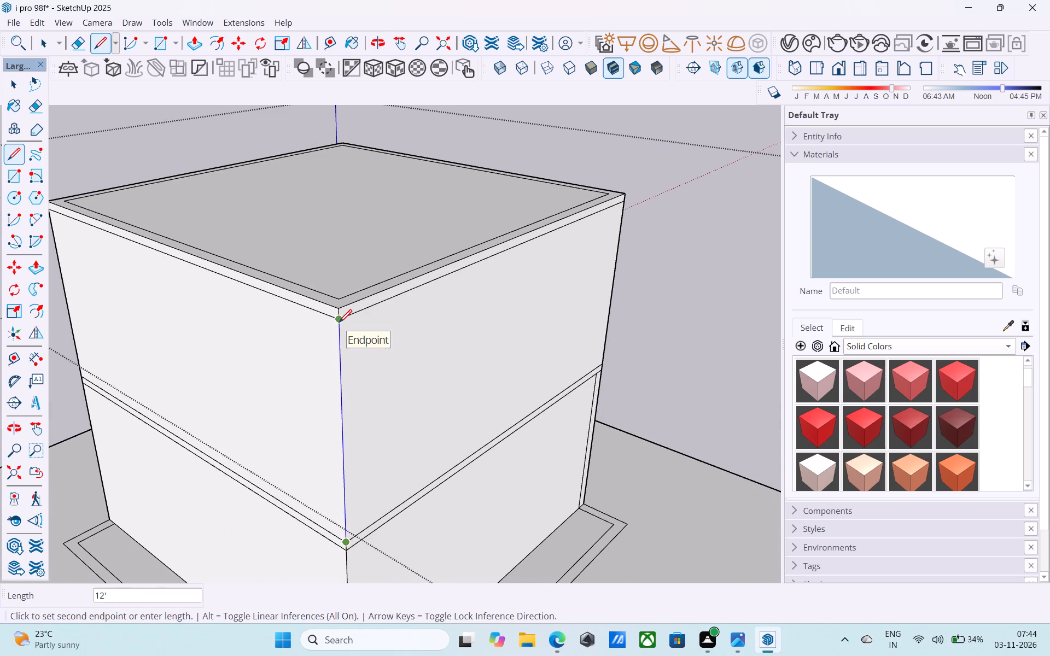
shift+middle_drag(339, 324, 335, 462)
middle_click(335, 462)
key(space)
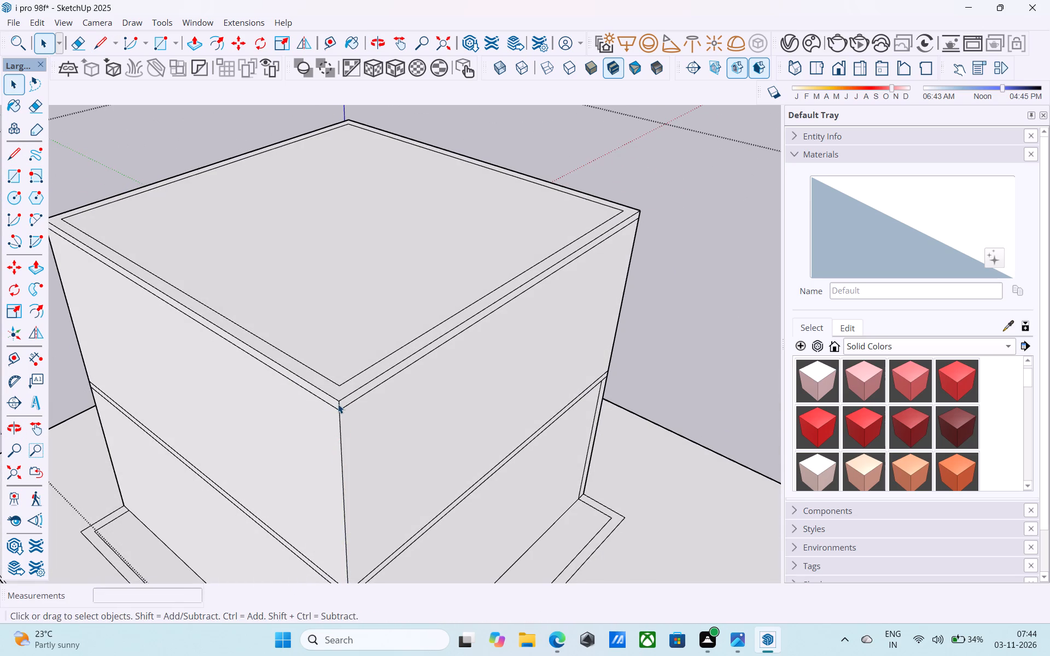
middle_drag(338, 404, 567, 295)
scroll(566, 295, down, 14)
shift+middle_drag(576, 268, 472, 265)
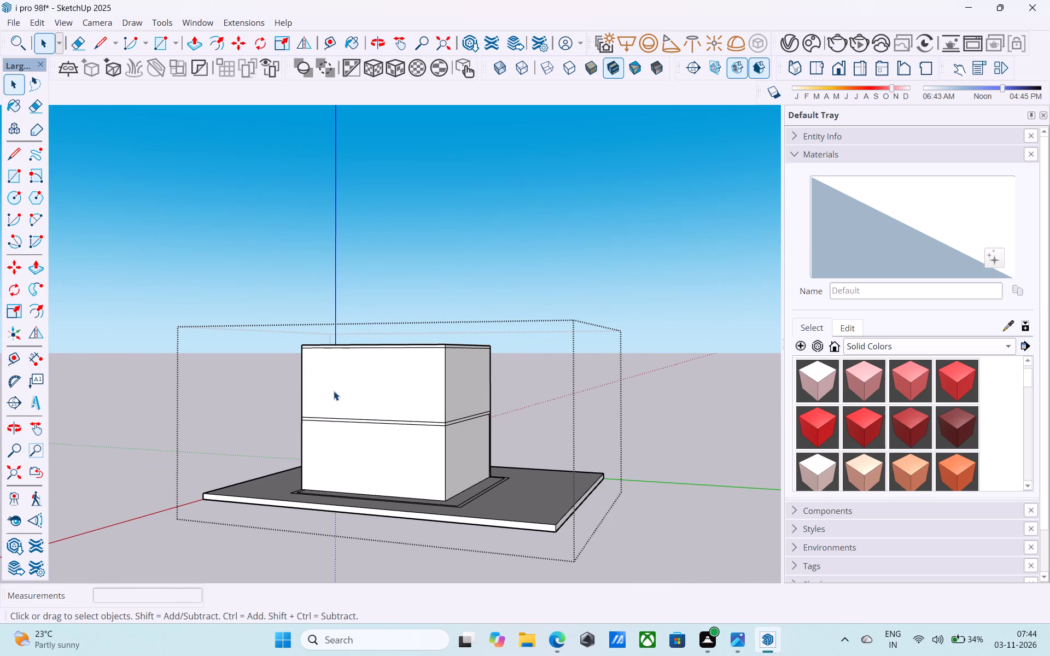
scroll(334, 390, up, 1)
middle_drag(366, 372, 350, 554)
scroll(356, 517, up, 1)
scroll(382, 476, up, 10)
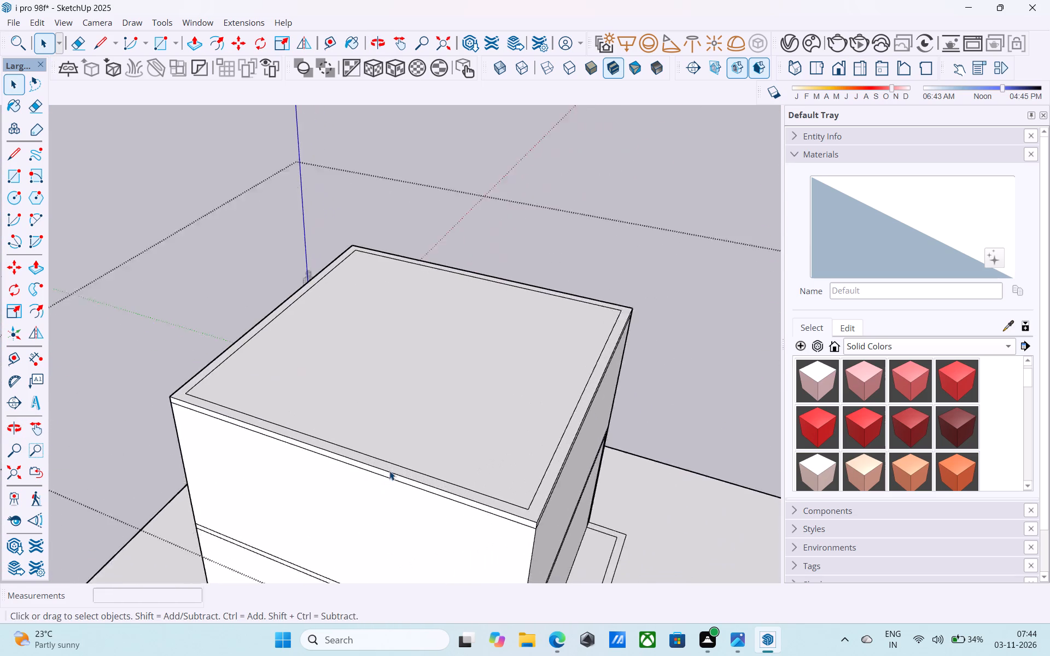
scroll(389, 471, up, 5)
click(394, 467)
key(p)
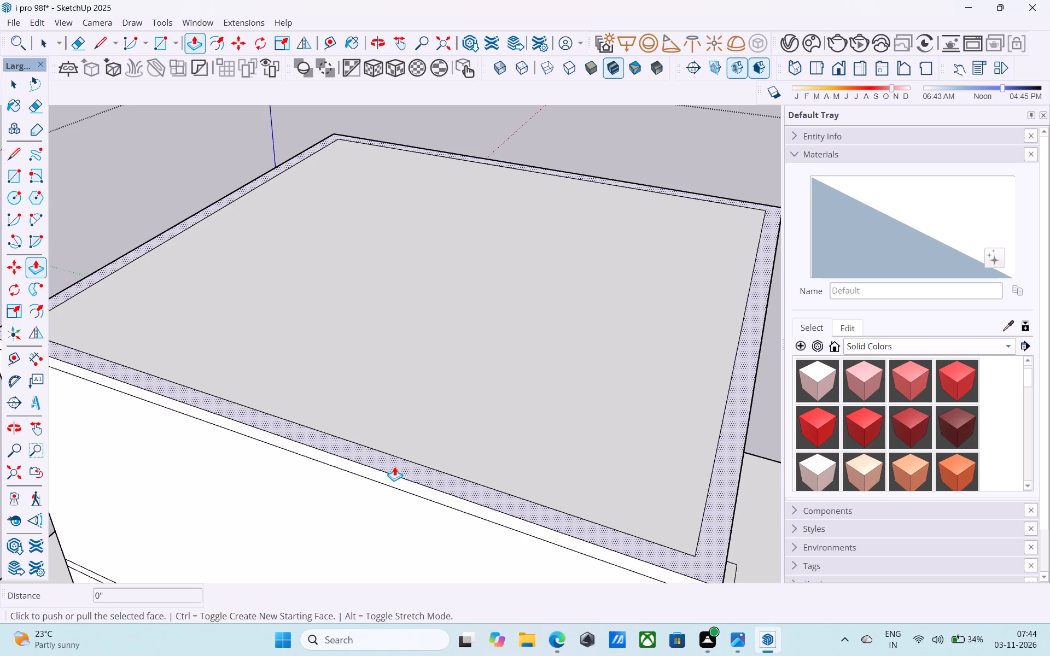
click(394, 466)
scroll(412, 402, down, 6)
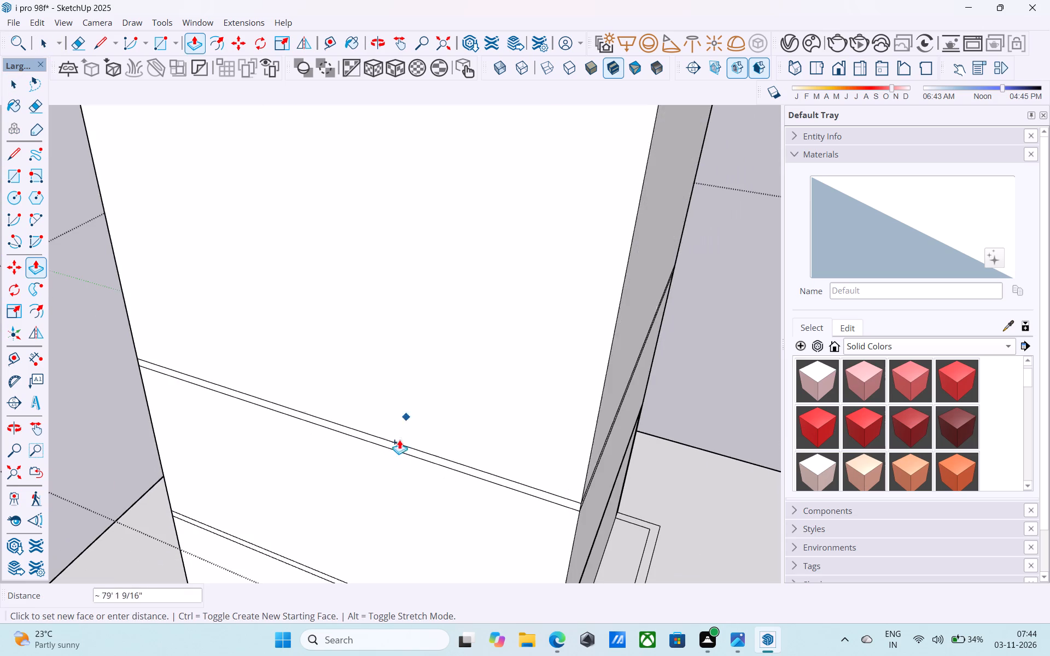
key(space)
Push/Pull the 9" border on top of the roof cap up 12' to form the third-storey walls.
click(422, 448)
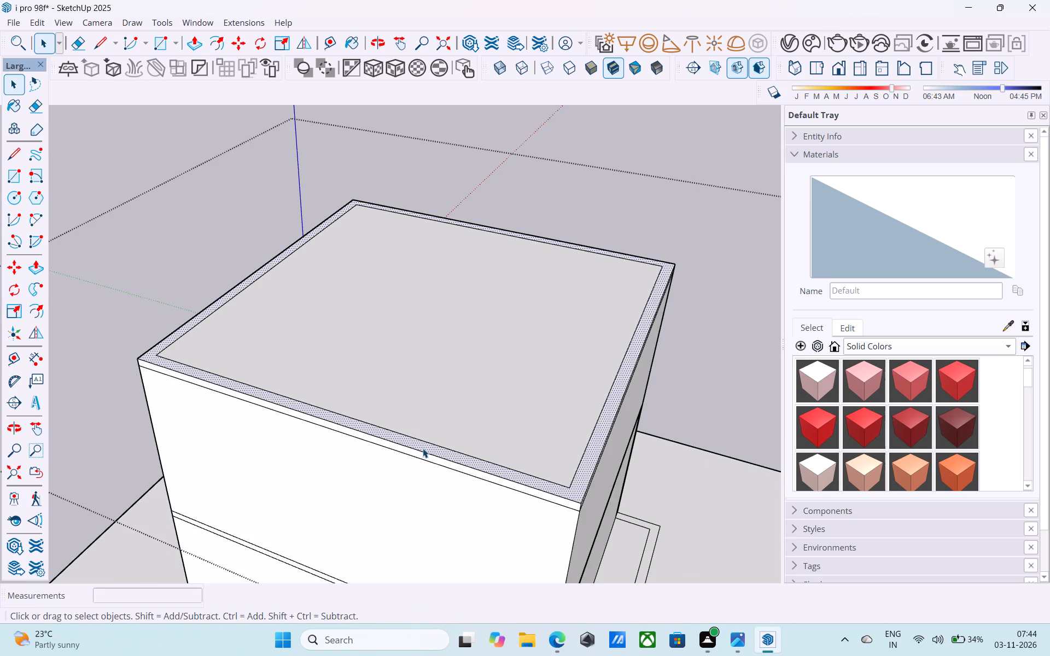
key(p)
click(423, 448)
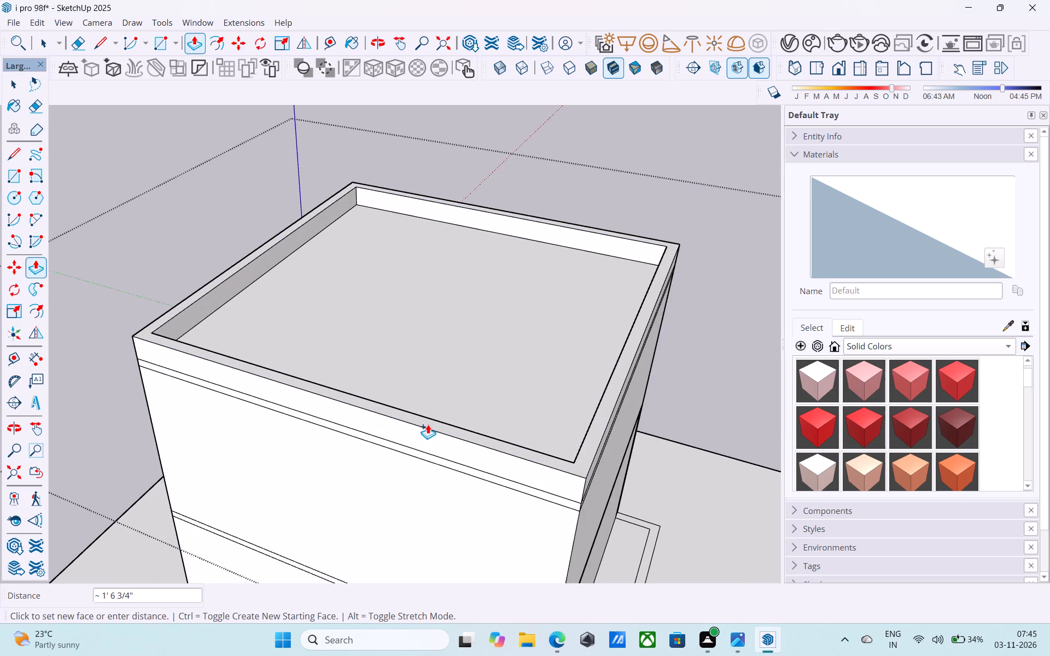
text(12')
key(Return)
scroll(271, 516, down, 6)
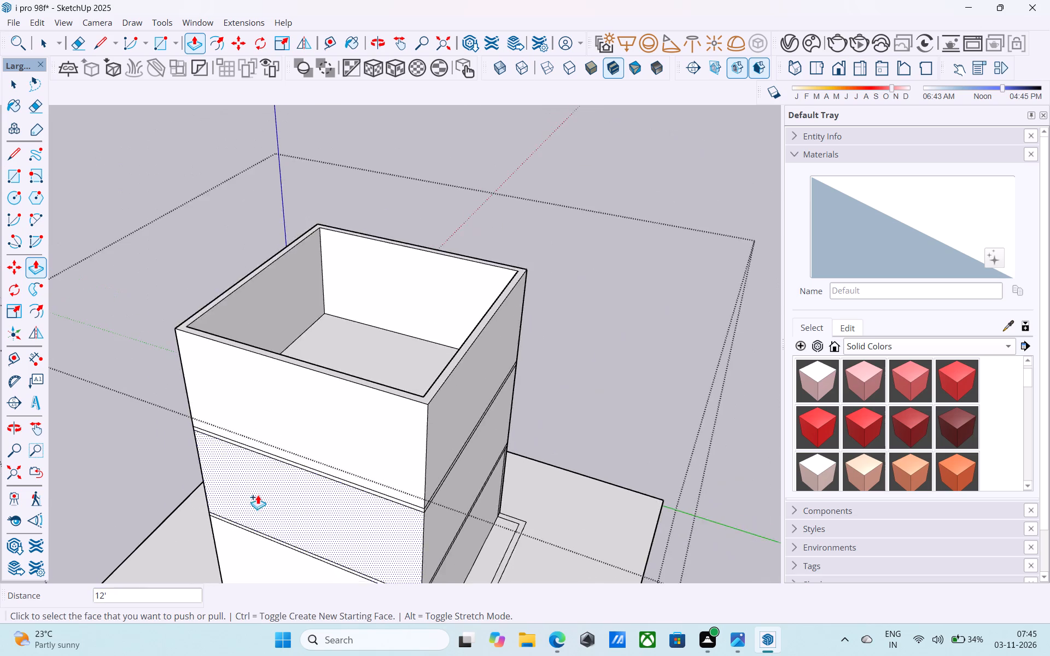
scroll(258, 487, down, 5)
key(space)
Draw a rectangle between opposite inner corners of the third-storey wall tops to close the opening.
key(r)
middle_drag(311, 438, 286, 534)
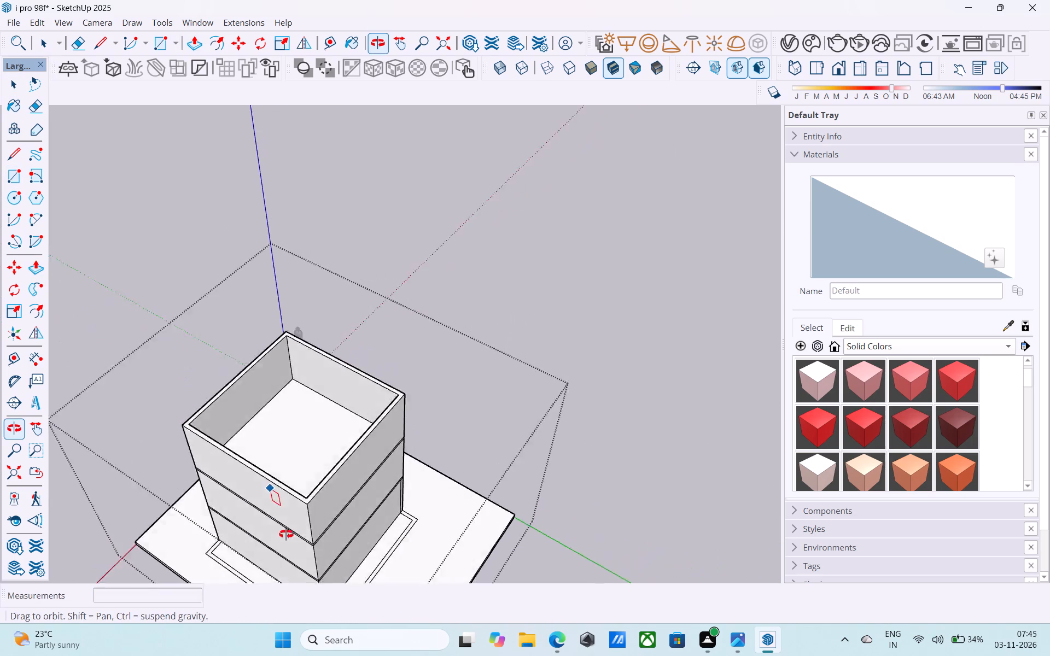
middle_drag(286, 534, 287, 535)
scroll(294, 362, up, 7)
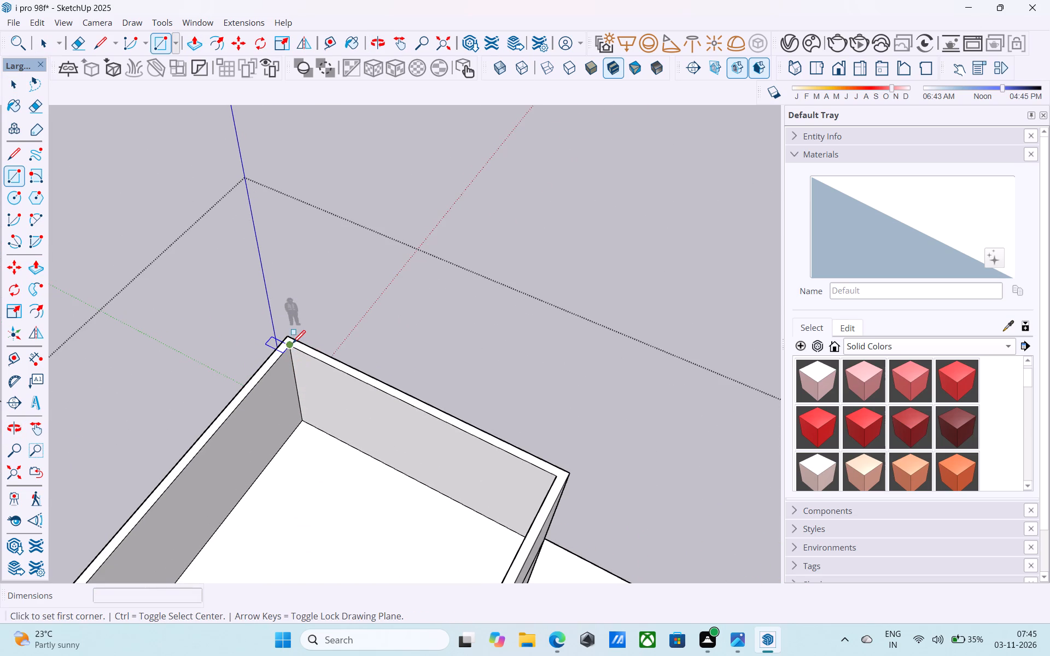
click(288, 342)
scroll(299, 312, down, 4)
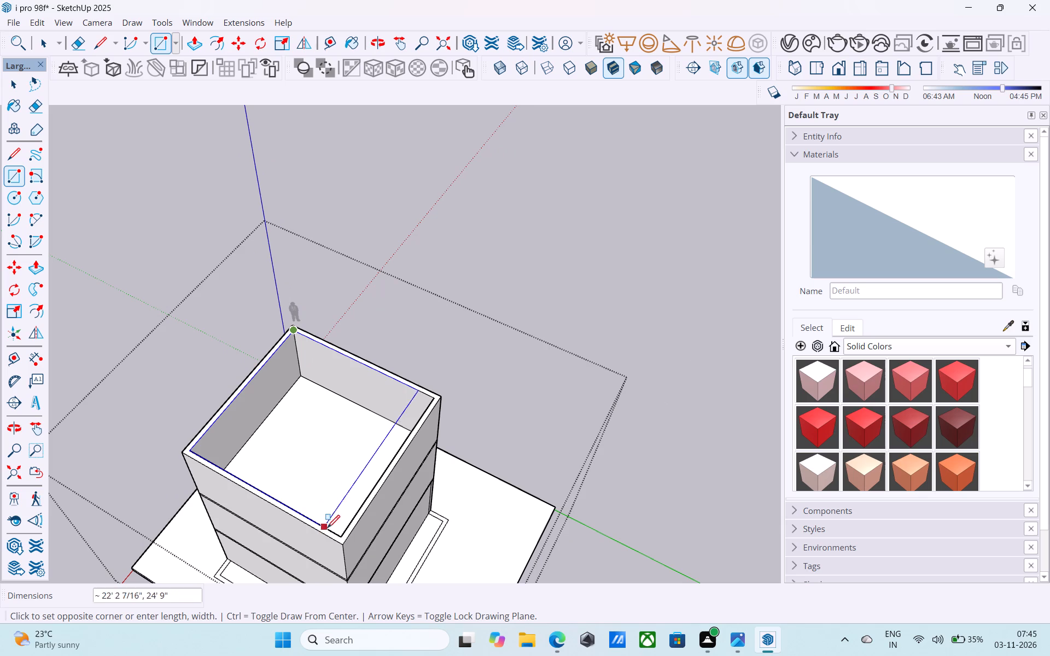
click(339, 536)
Reverse the new face that closes the top of the third-storey walls.
key(space)
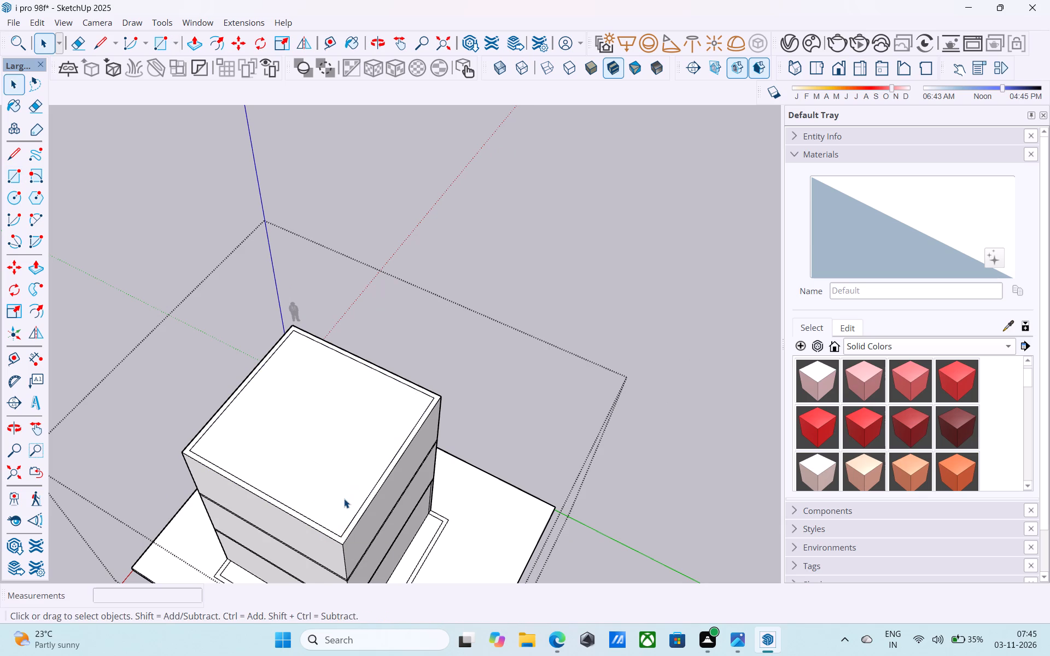
click(344, 499)
right_click(344, 499)
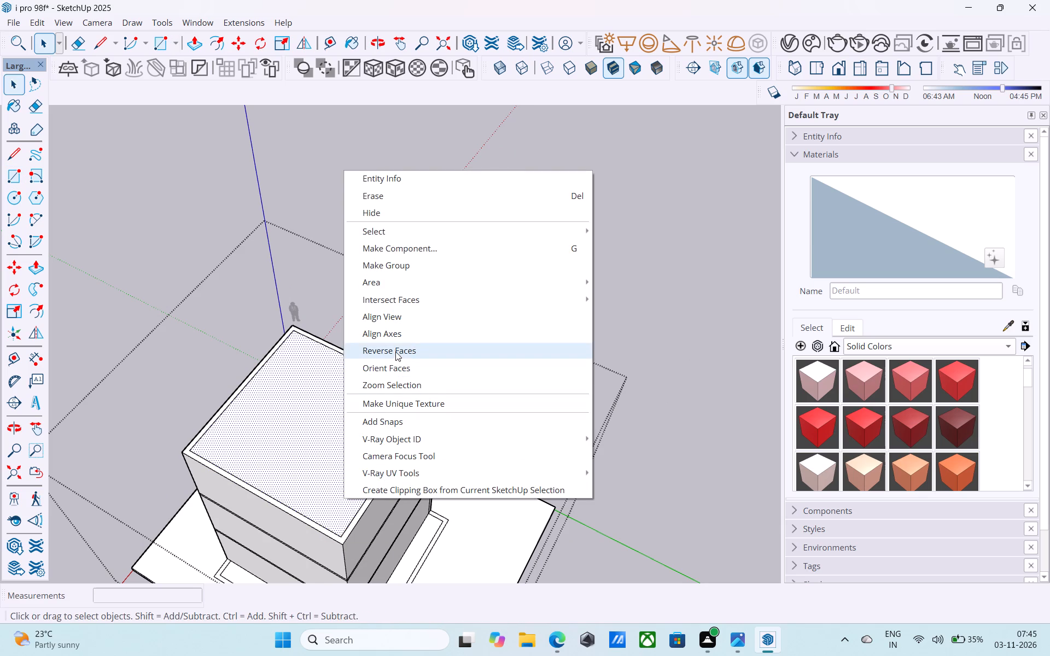
click(395, 352)
Draw a 6" vertical line up from the inner wall corner nearest the origin on the closed top.
key(l)
scroll(290, 301, up, 6)
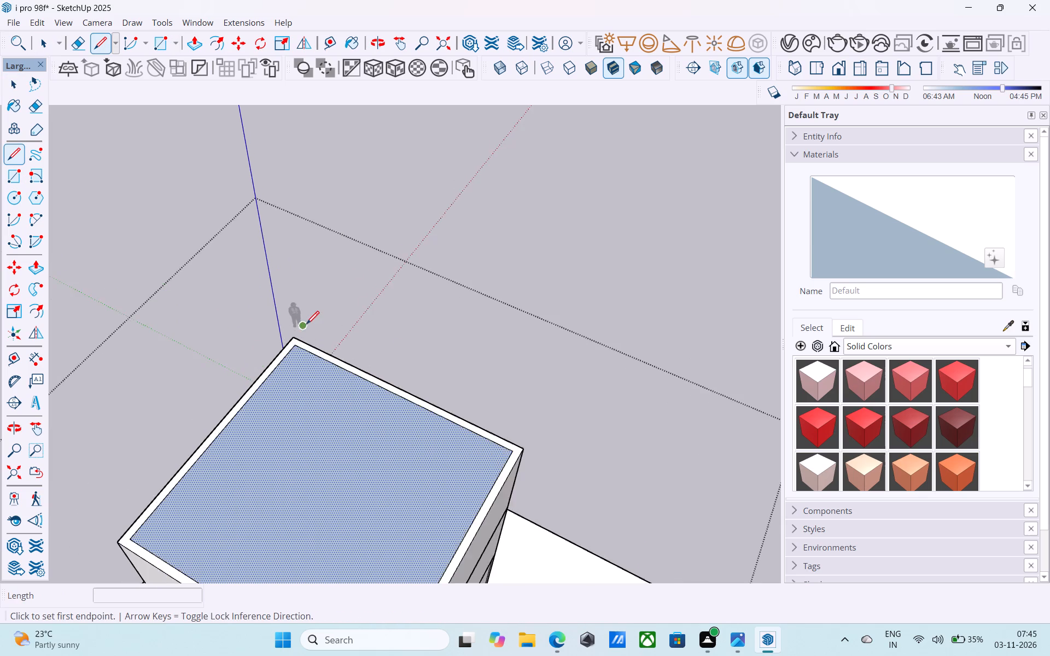
scroll(306, 325, up, 6)
click(289, 364)
middle_drag(292, 363, 296, 328)
scroll(292, 363, up, 1)
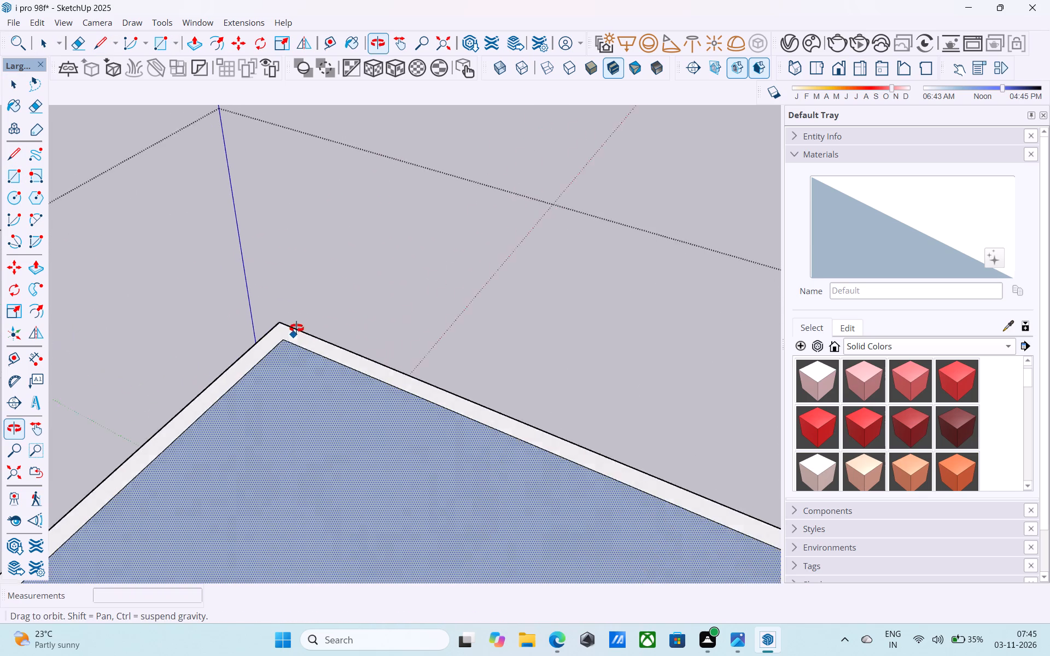
middle_drag(296, 328, 296, 318)
key(l)
click(284, 327)
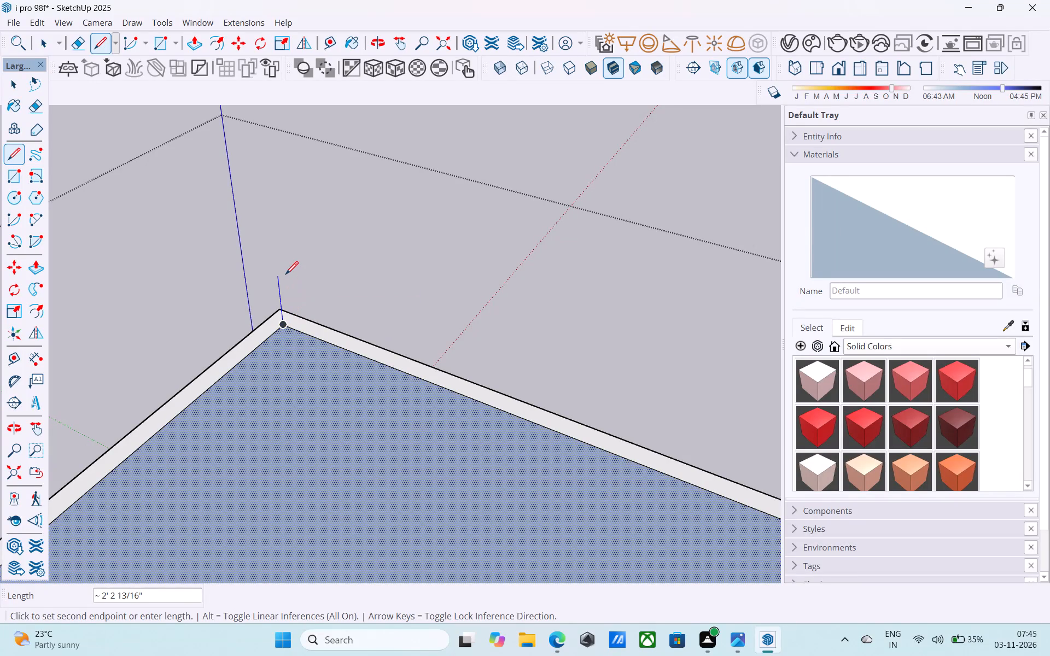
key(6)
key(shift+quotedbl)
key(Return)
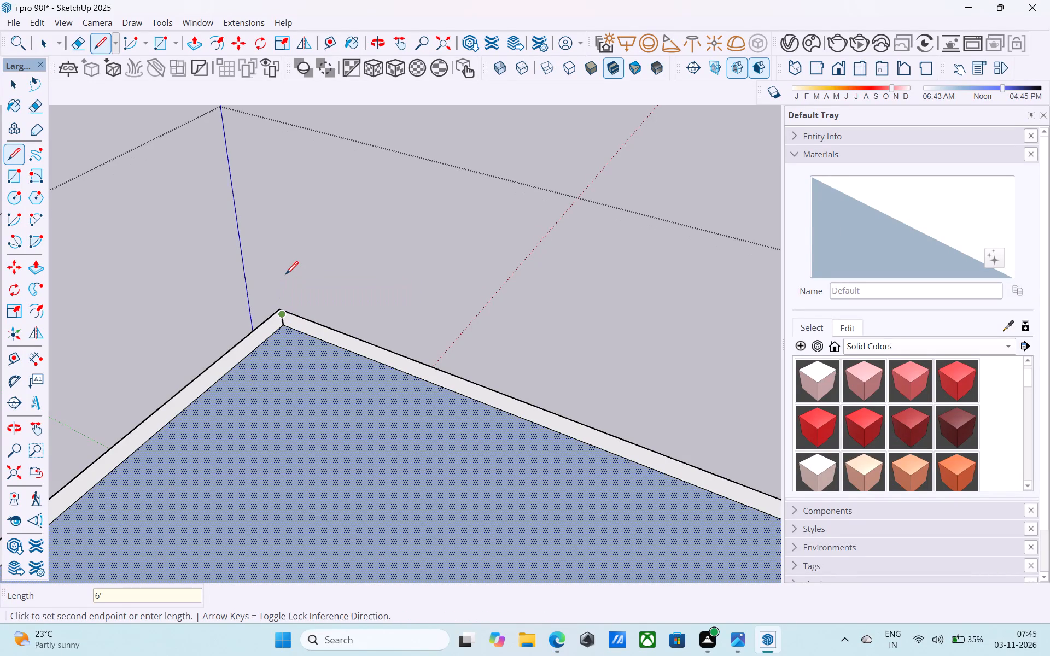
Draw a 6" vertical line up from the diagonally opposite inner corner of the closed top.
key(l)
scroll(266, 235, down, 13)
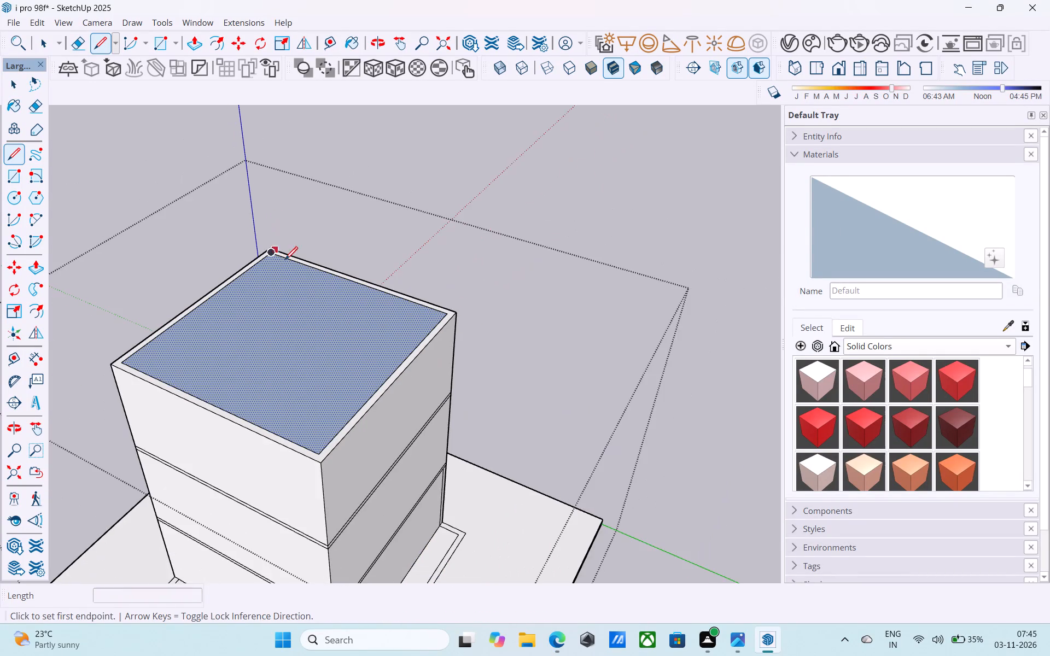
scroll(326, 493, up, 17)
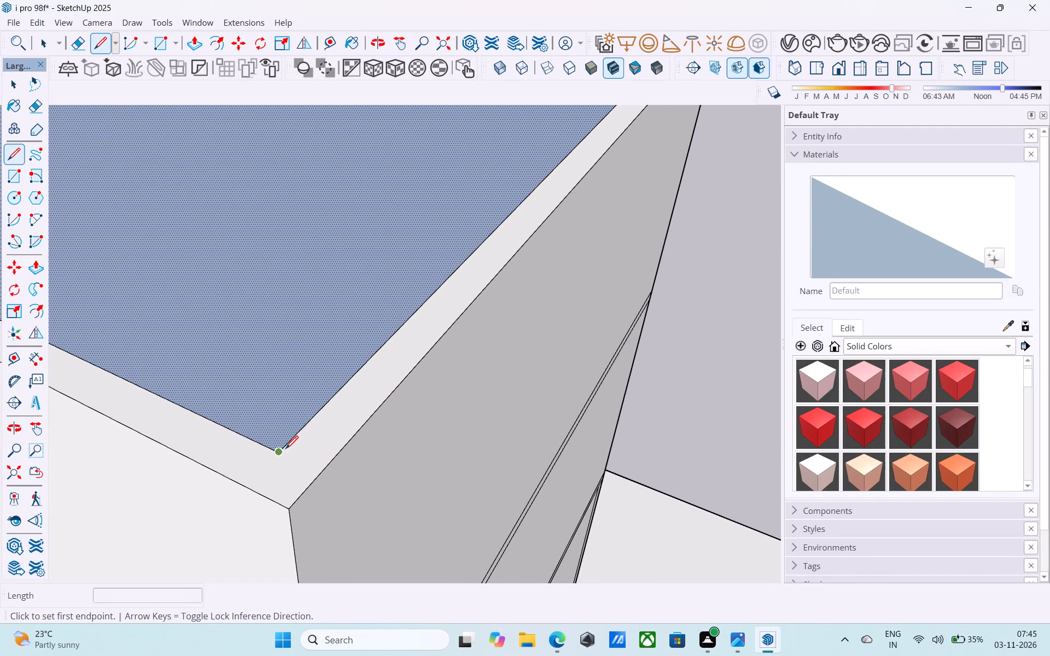
click(285, 450)
text(6')
key(Return)
text(6")
key(Return)
Draw a 24' 9" by 24' 9" rectangle between the upper ends of the two 6" vertical lines.
key(r)
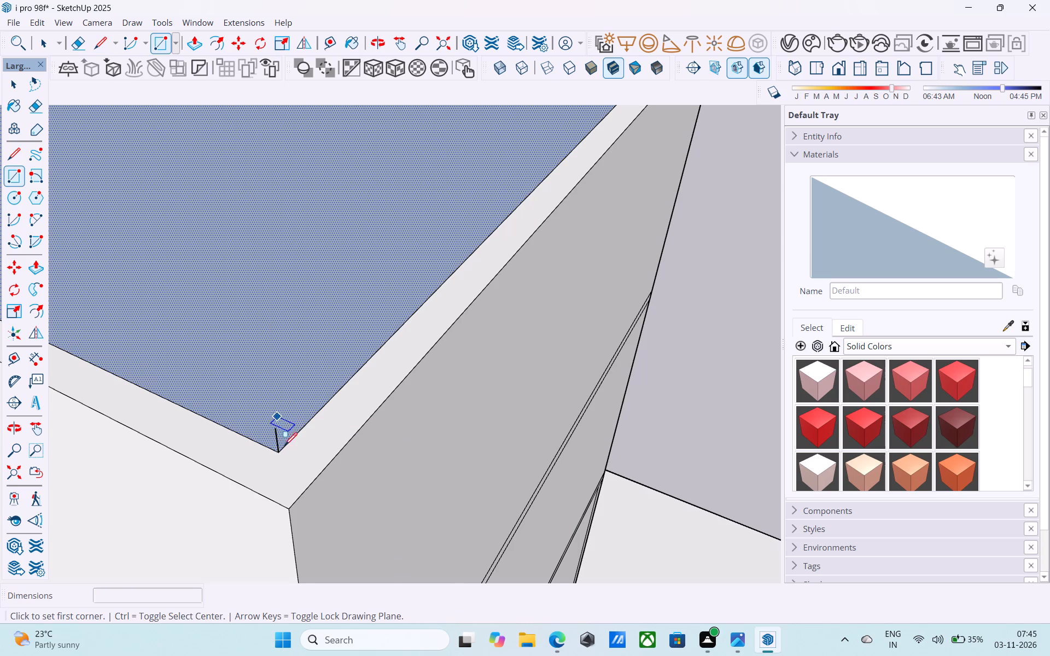
scroll(284, 448, down, 17)
shift+middle_drag(283, 445, 300, 491)
scroll(240, 241, up, 5)
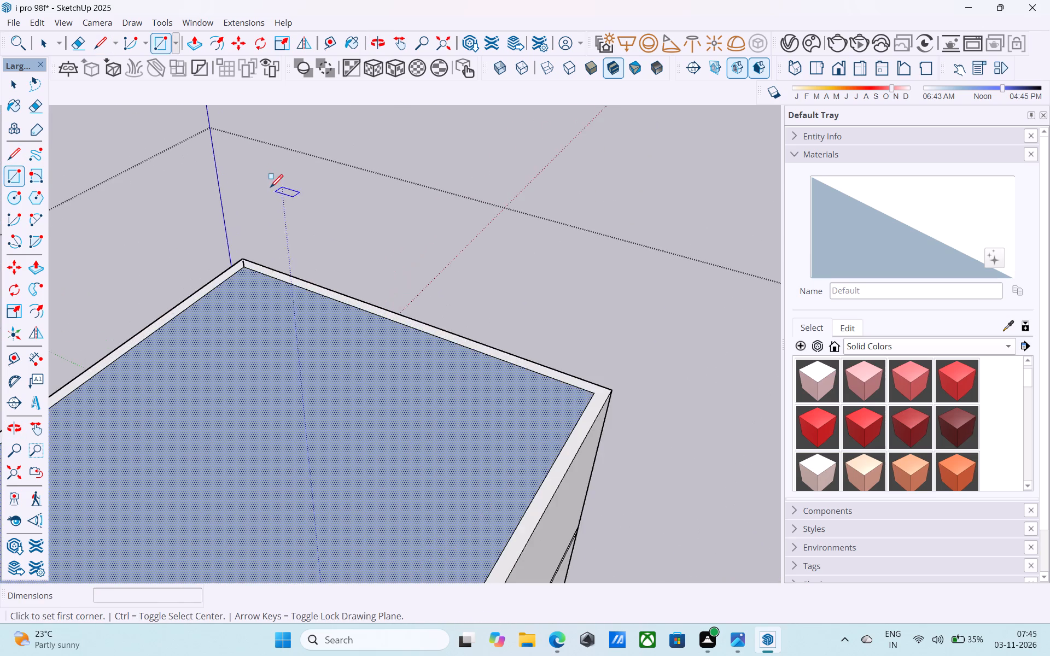
middle_drag(238, 278, 260, 227)
scroll(270, 188, up, 10)
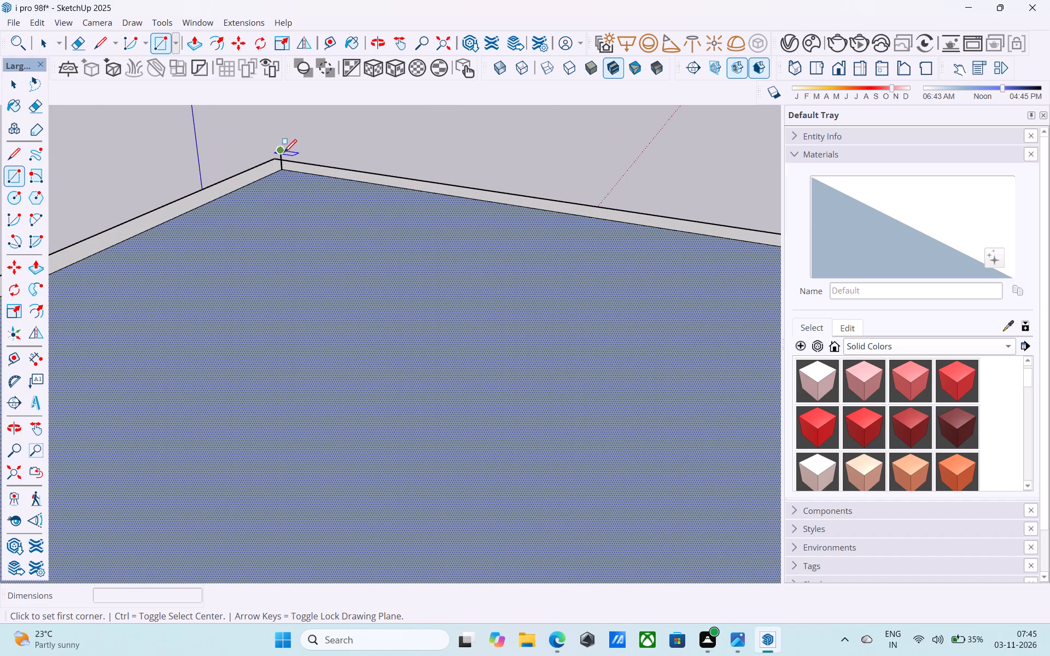
click(282, 151)
scroll(282, 151, down, 11)
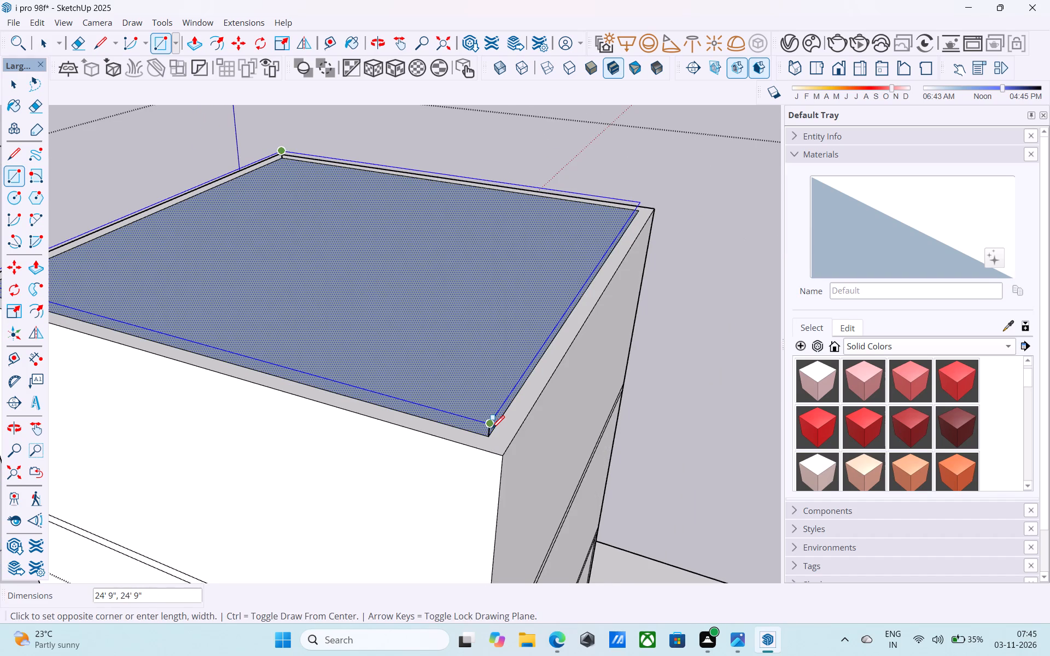
click(493, 430)
Draw the 6" vertical edge joining the raised rectangle to the inner wall outline at one open corner.
scroll(493, 429, down, 7)
middle_drag(203, 317, 266, 333)
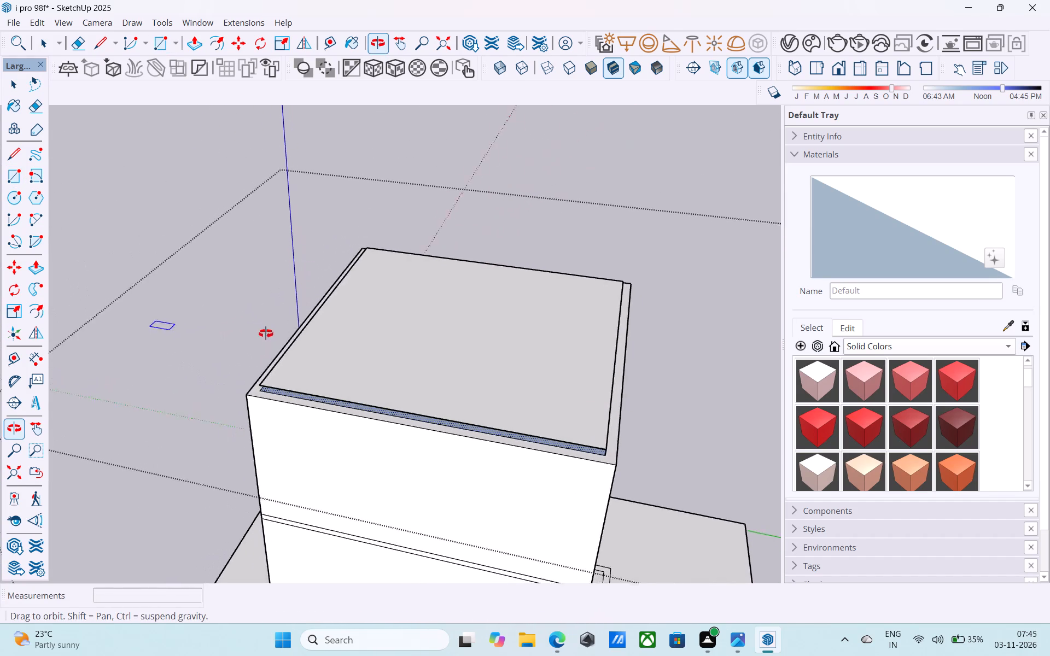
middle_drag(266, 333, 280, 337)
key(l)
scroll(331, 403, up, 13)
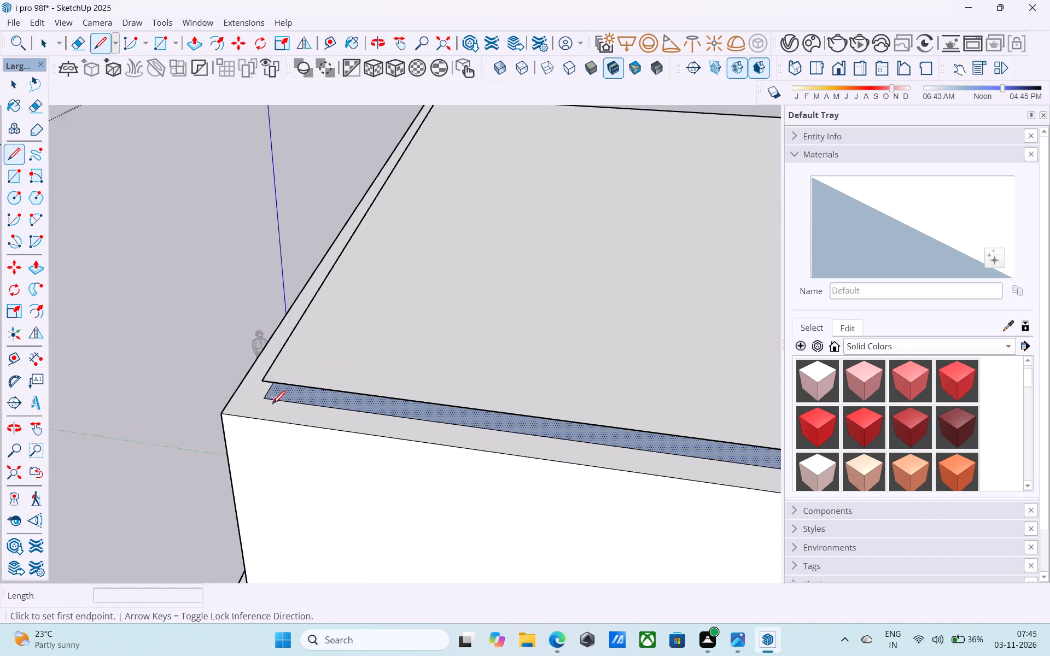
scroll(272, 405, up, 3)
click(258, 391)
click(256, 365)
Draw the 6" vertical edge at the last open corner to complete the raised cap's side faces.
scroll(229, 399, down, 4)
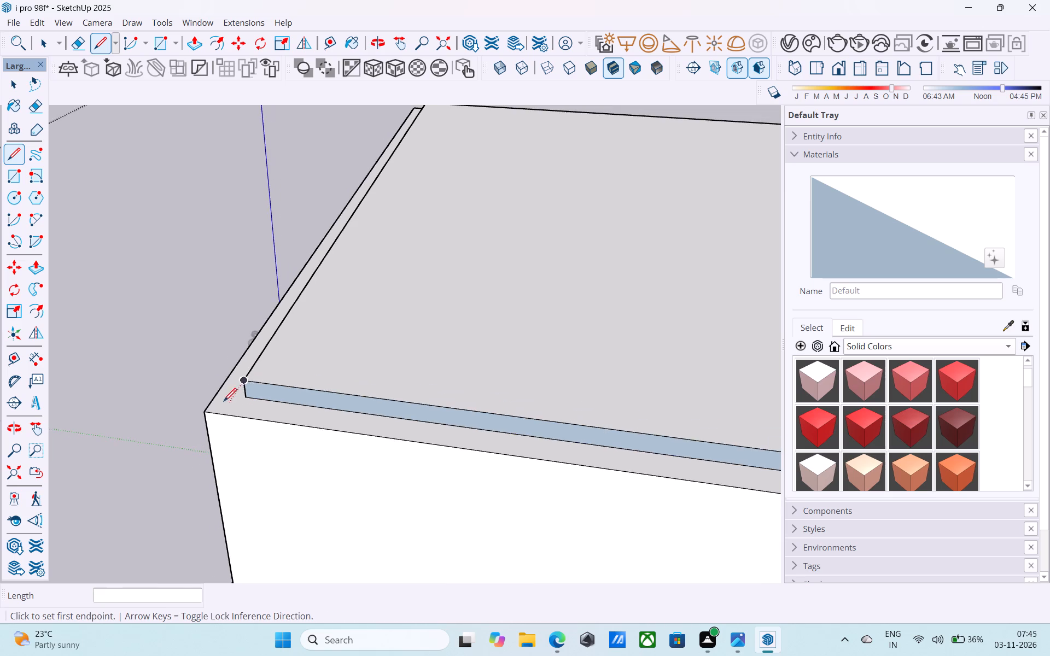
scroll(224, 402, down, 15)
middle_drag(416, 390, 93, 365)
scroll(266, 312, up, 5)
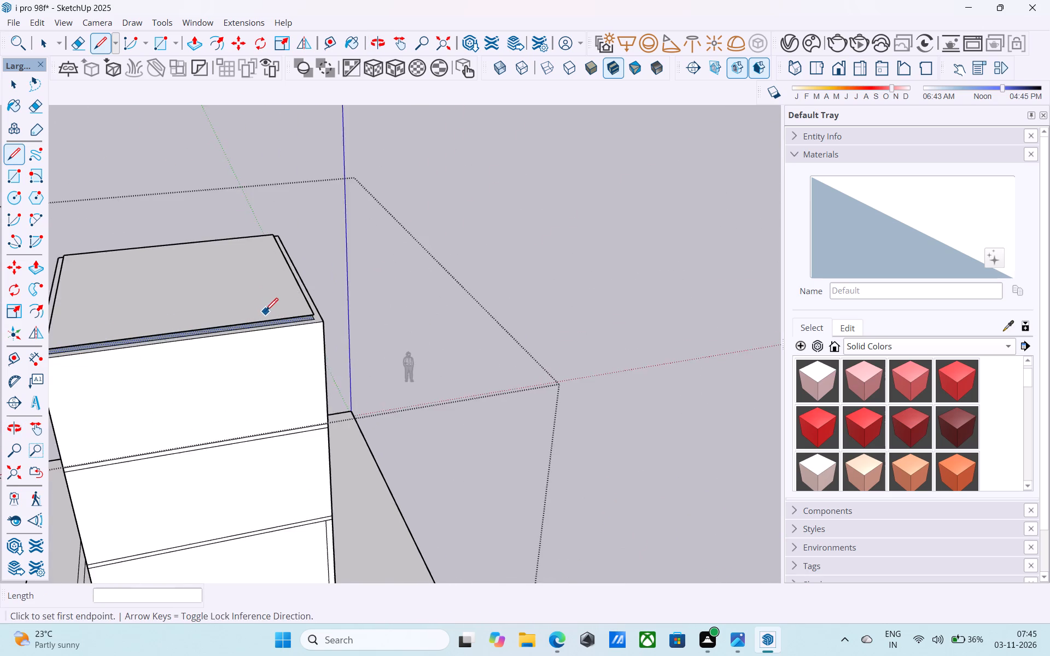
scroll(265, 312, up, 5)
shift+middle_drag(285, 301, 448, 303)
scroll(581, 336, up, 3)
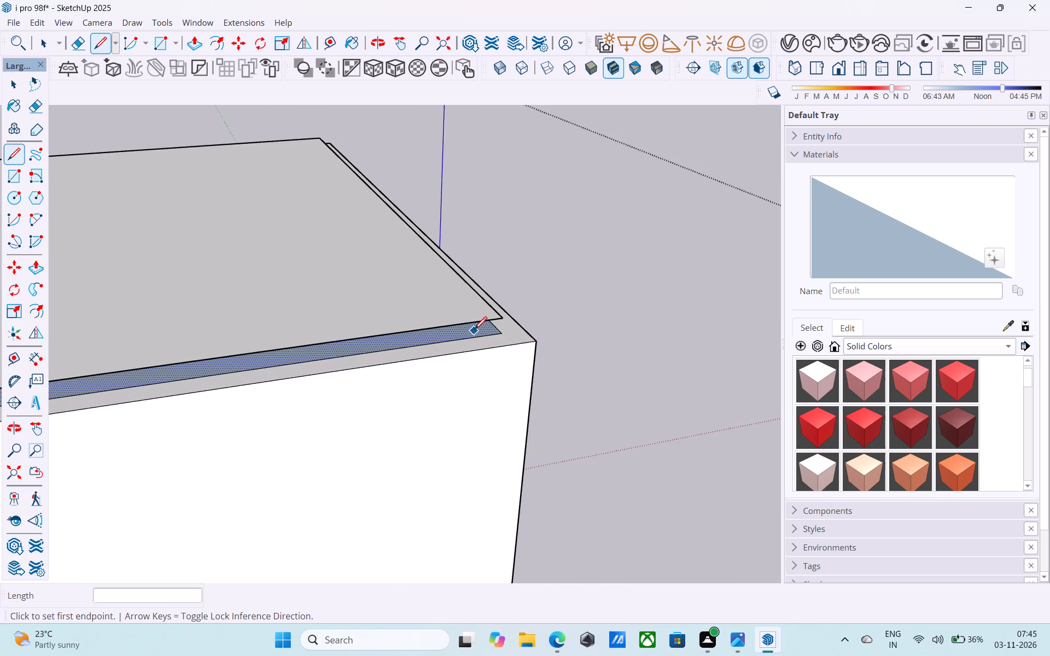
scroll(474, 331, up, 9)
click(523, 340)
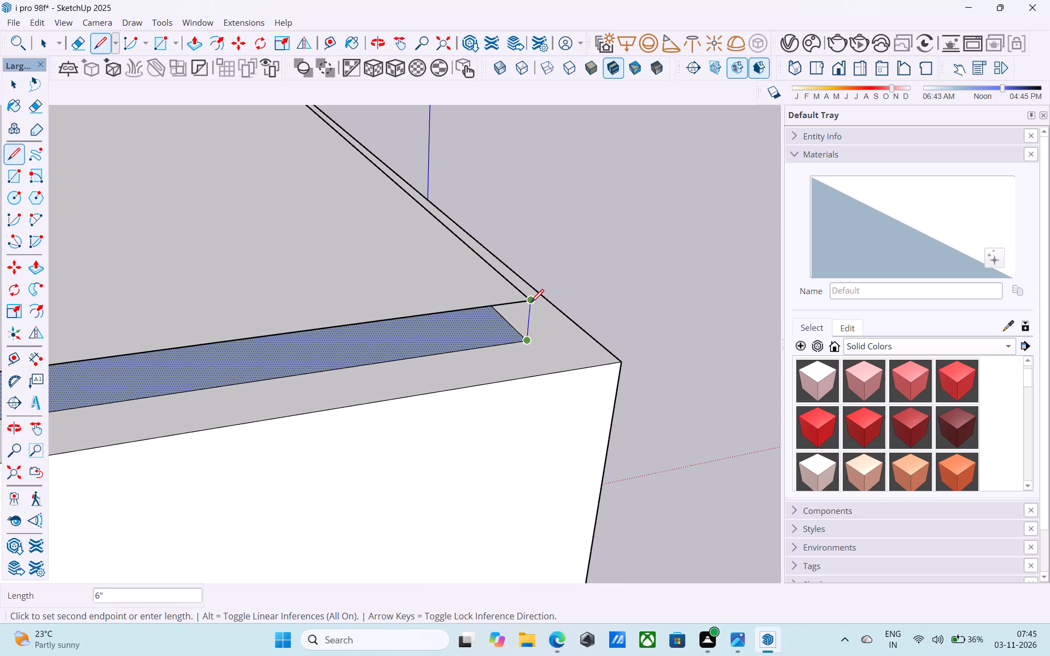
click(531, 303)
Reverse two adjacent blue side faces of the new 6" top cap so their white sides face outward.
scroll(545, 308, down, 19)
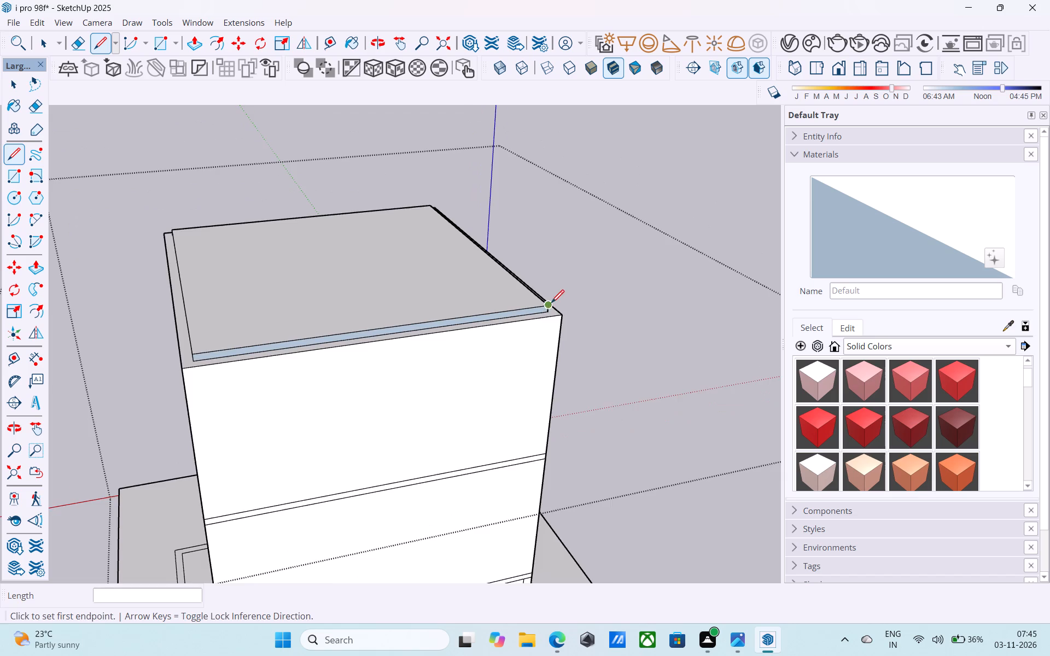
scroll(551, 304, down, 4)
middle_drag(360, 290, 424, 272)
key(space)
scroll(408, 313, up, 14)
scroll(414, 294, up, 7)
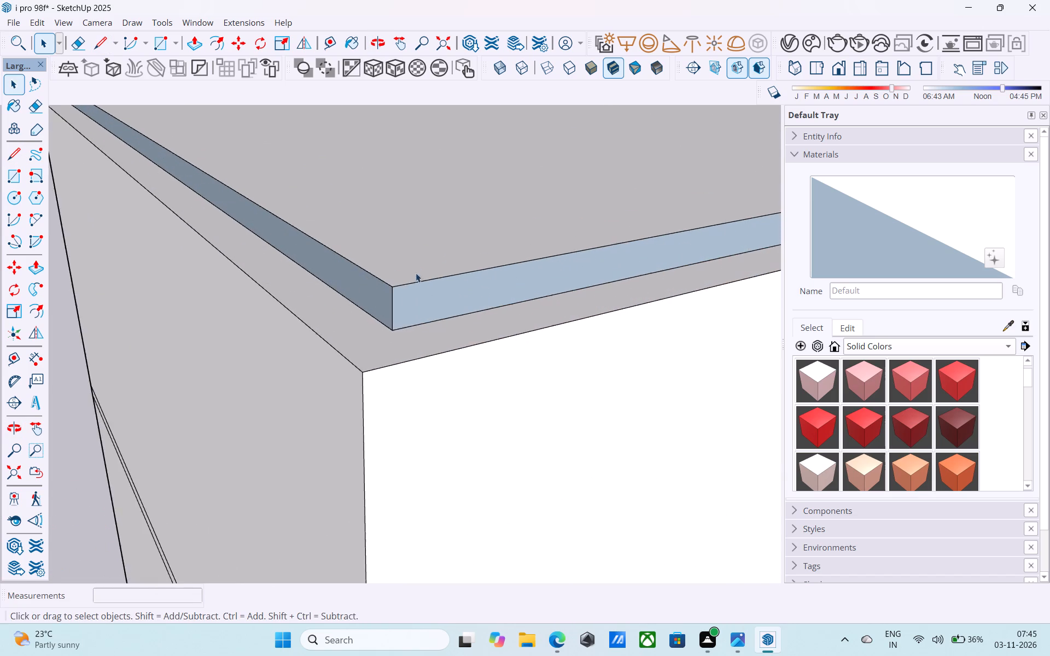
scroll(416, 273, up, 5)
click(402, 337)
right_click(402, 337)
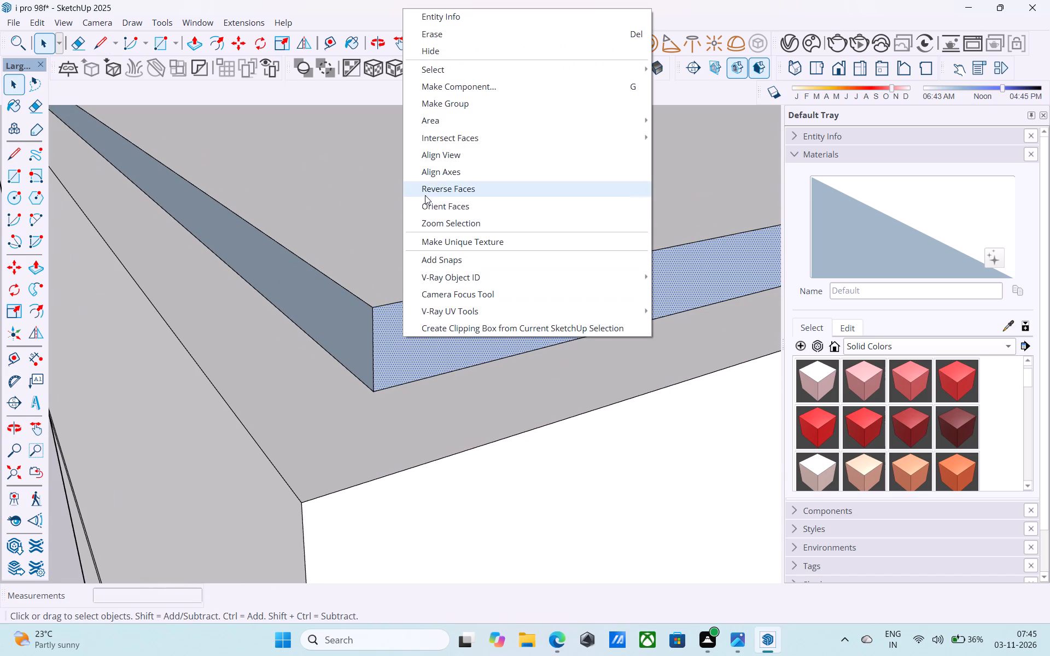
click(425, 191)
click(357, 326)
right_click(357, 325)
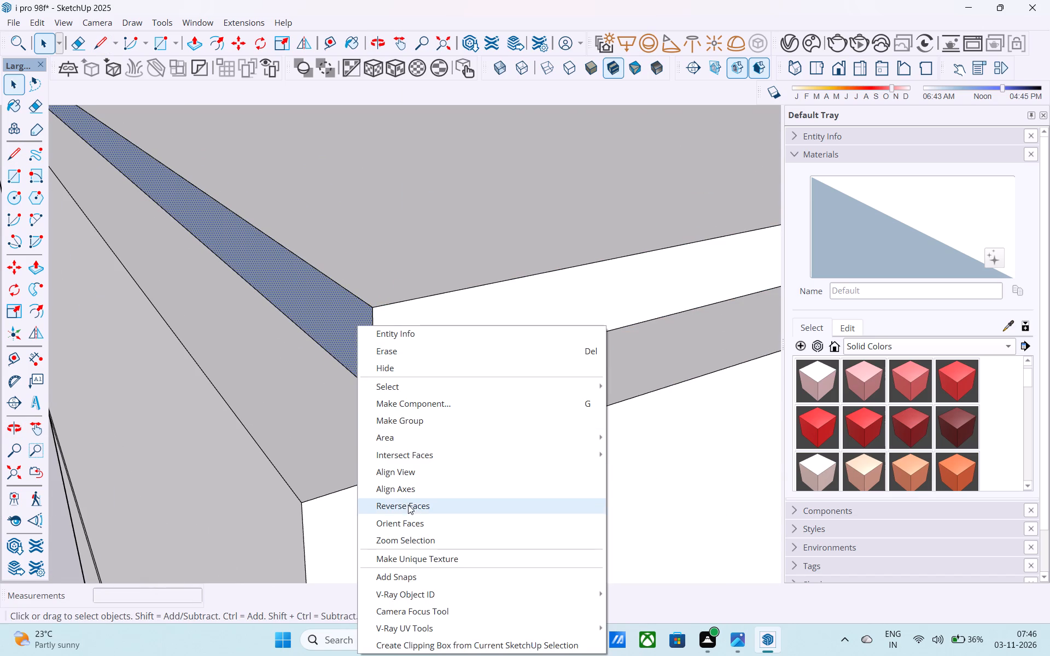
click(409, 509)
Reverse the two remaining blue side faces of the 6" top cap so their white sides face outward.
scroll(406, 520, down, 20)
scroll(406, 520, down, 4)
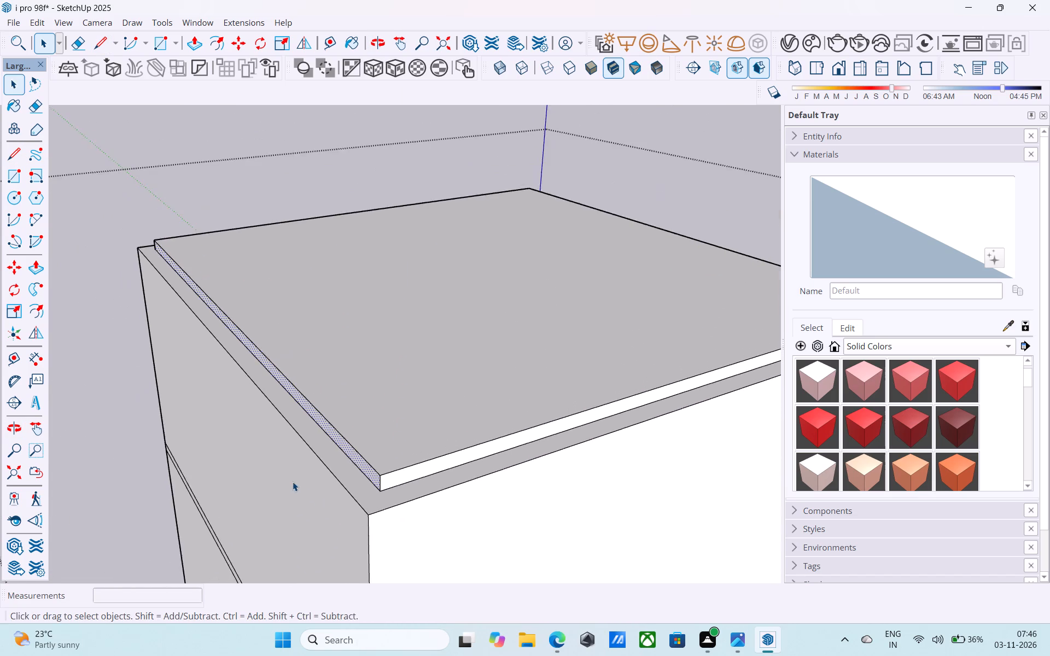
scroll(293, 482, down, 9)
middle_drag(167, 395, 621, 396)
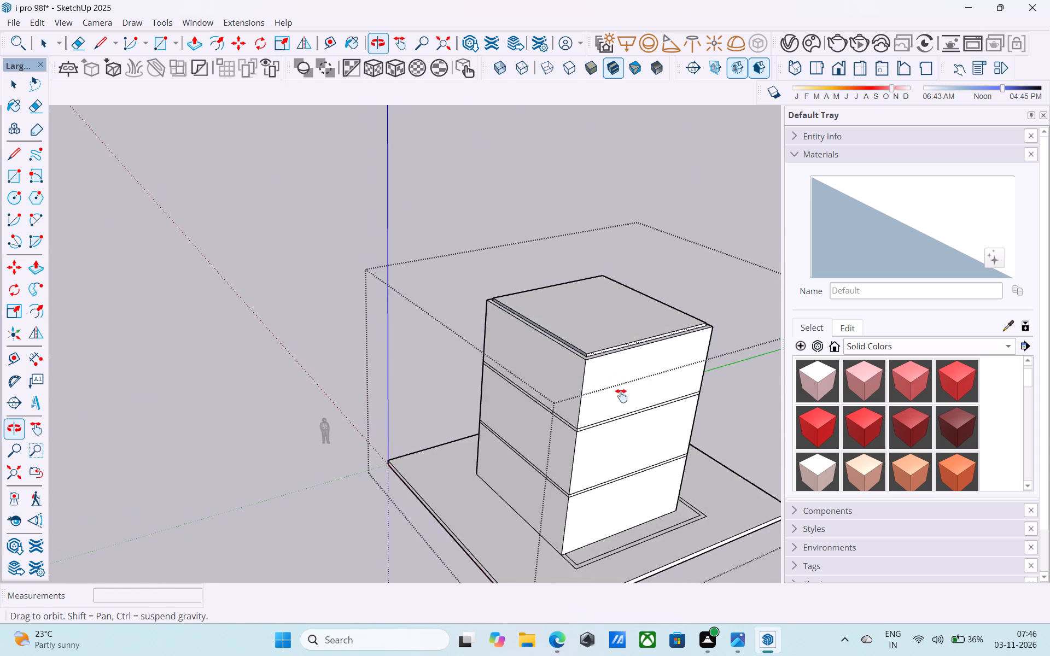
middle_drag(621, 396, 578, 448)
middle_drag(590, 445, 643, 430)
scroll(497, 483, up, 12)
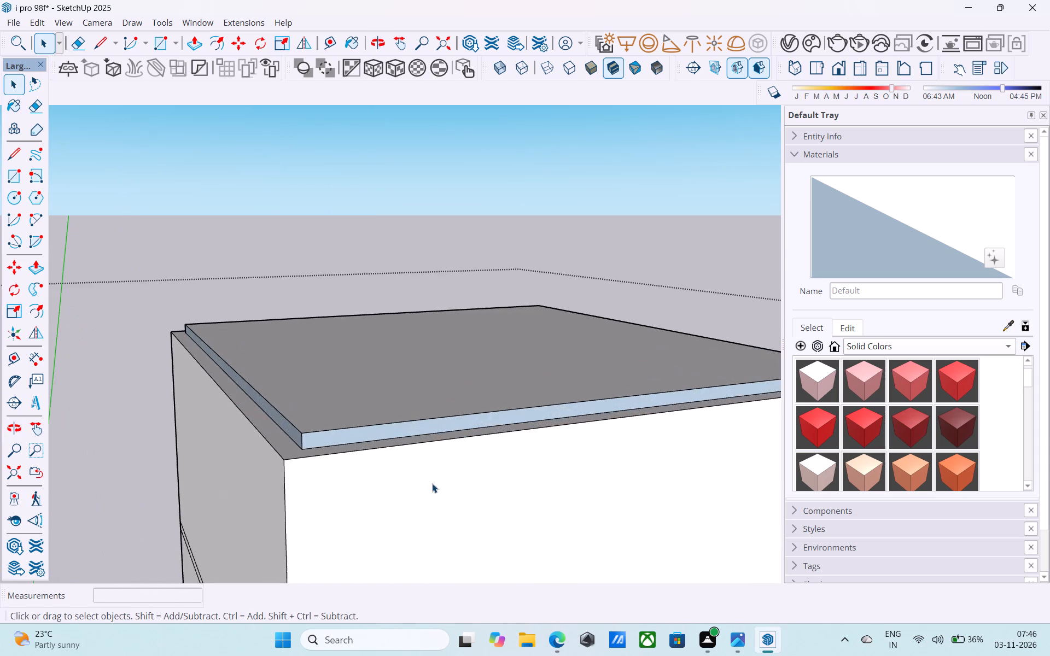
scroll(432, 483, up, 6)
shift+middle_drag(395, 449, 572, 367)
scroll(564, 354, down, 7)
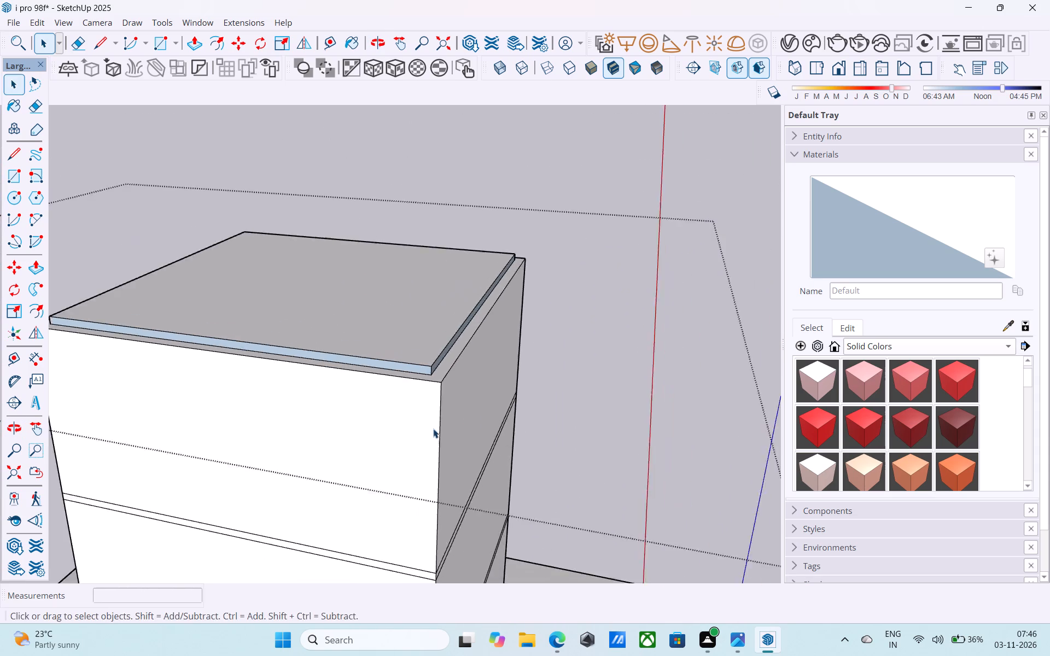
scroll(433, 429, down, 1)
shift+middle_drag(458, 427, 361, 409)
middle_drag(324, 373, 349, 361)
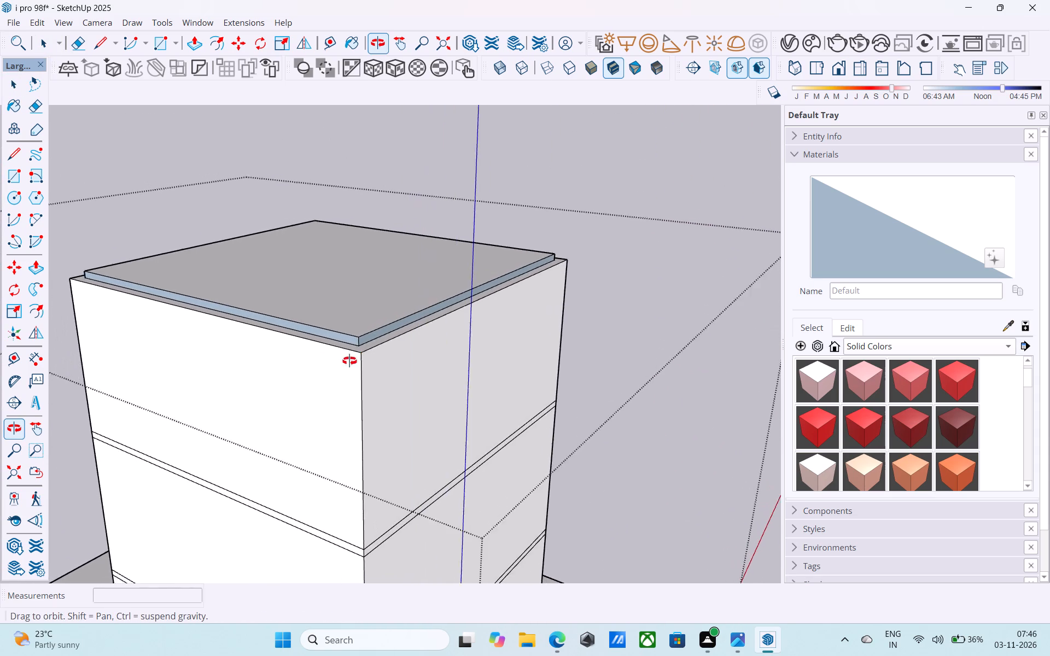
middle_drag(349, 361, 332, 349)
scroll(370, 335, up, 1)
scroll(370, 335, down, 1)
scroll(370, 335, up, 13)
click(343, 343)
right_click(343, 343)
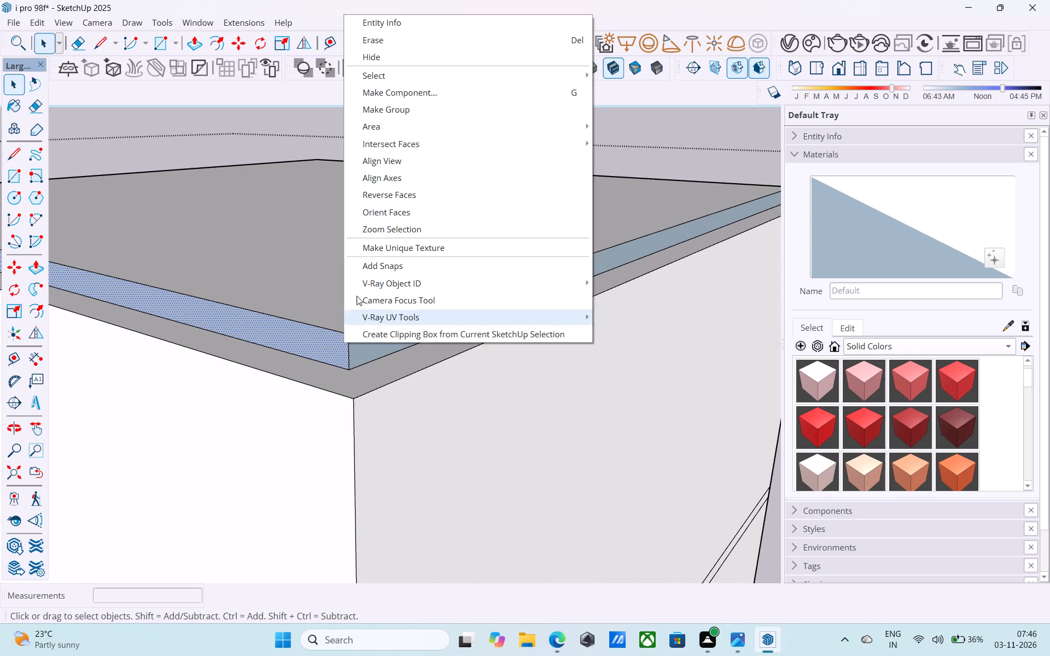
click(383, 195)
click(406, 328)
right_click(406, 328)
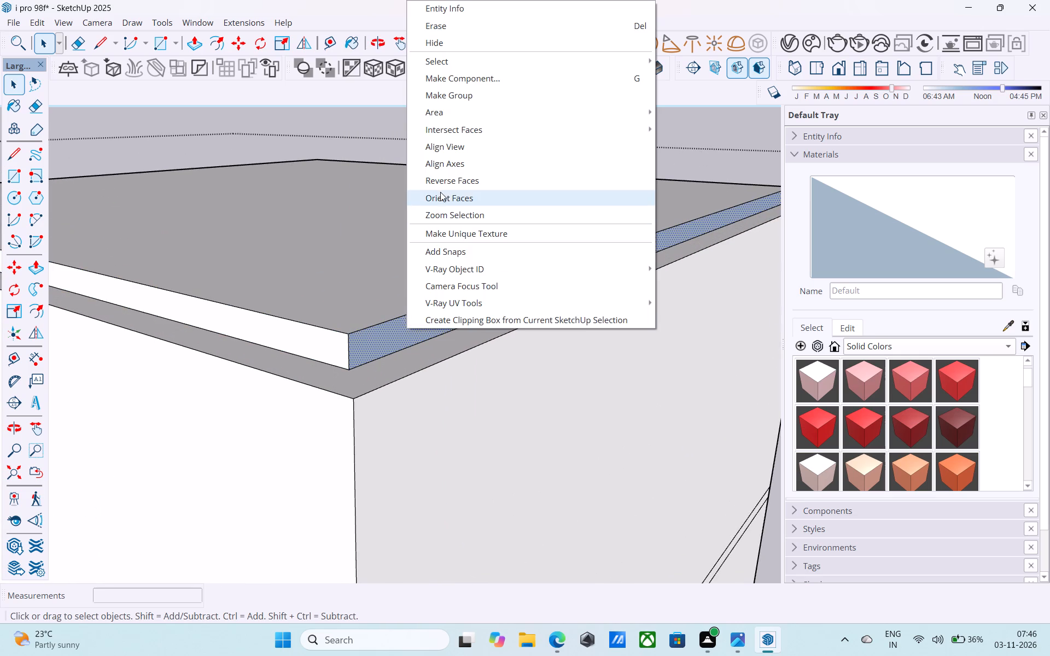
click(441, 188)
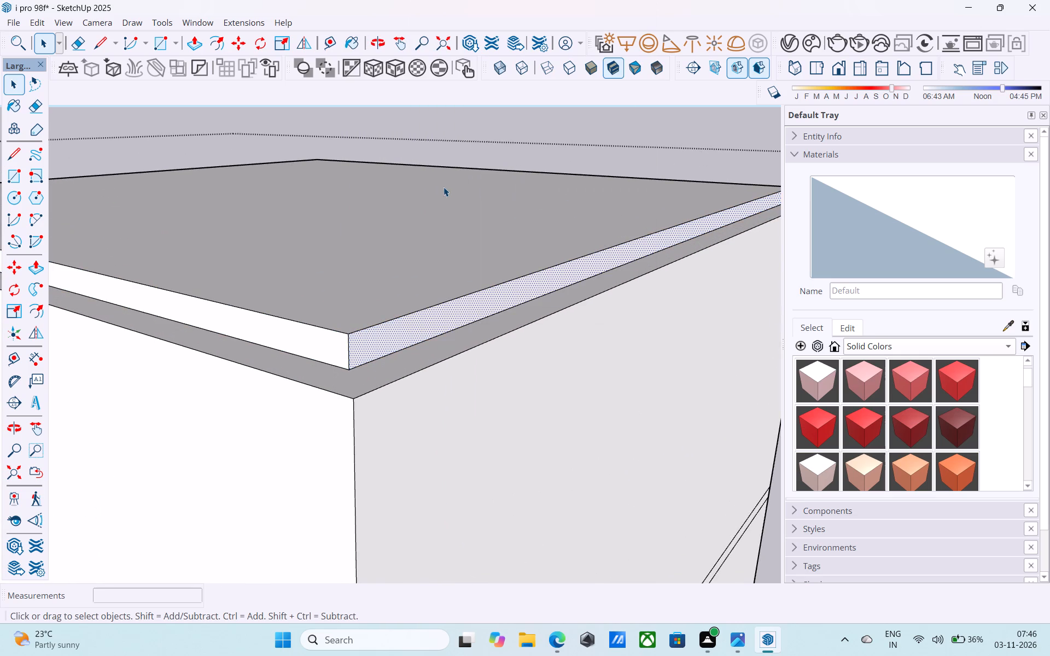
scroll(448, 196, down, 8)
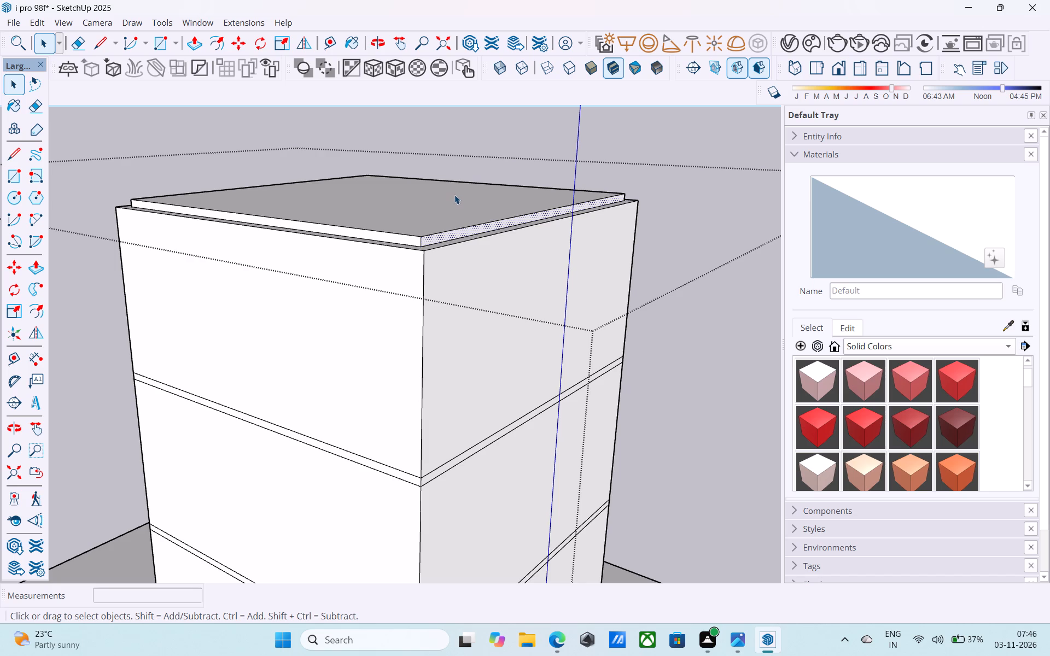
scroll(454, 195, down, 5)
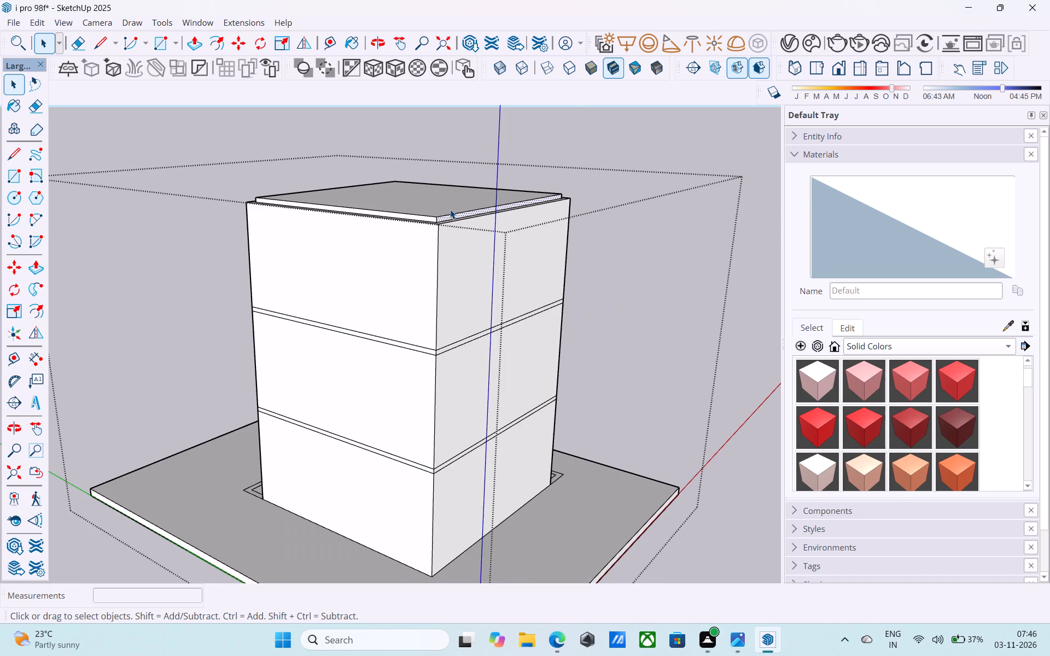
Push/Pull one side face of the 6" top cap outward until it is flush with the outer wall face.
scroll(450, 209, down, 7)
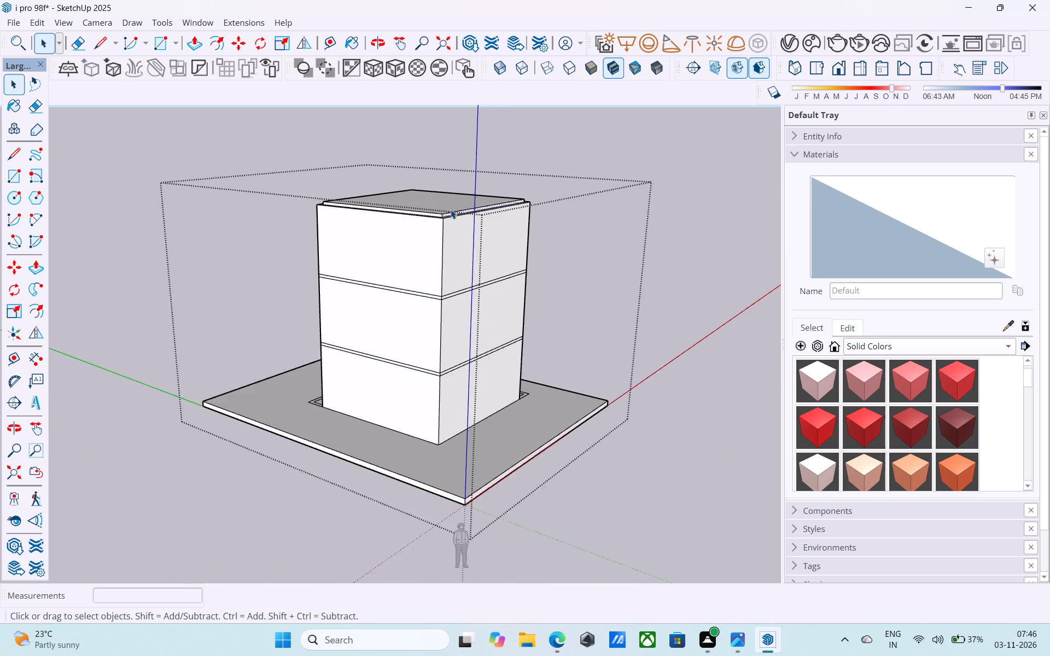
scroll(451, 209, down, 4)
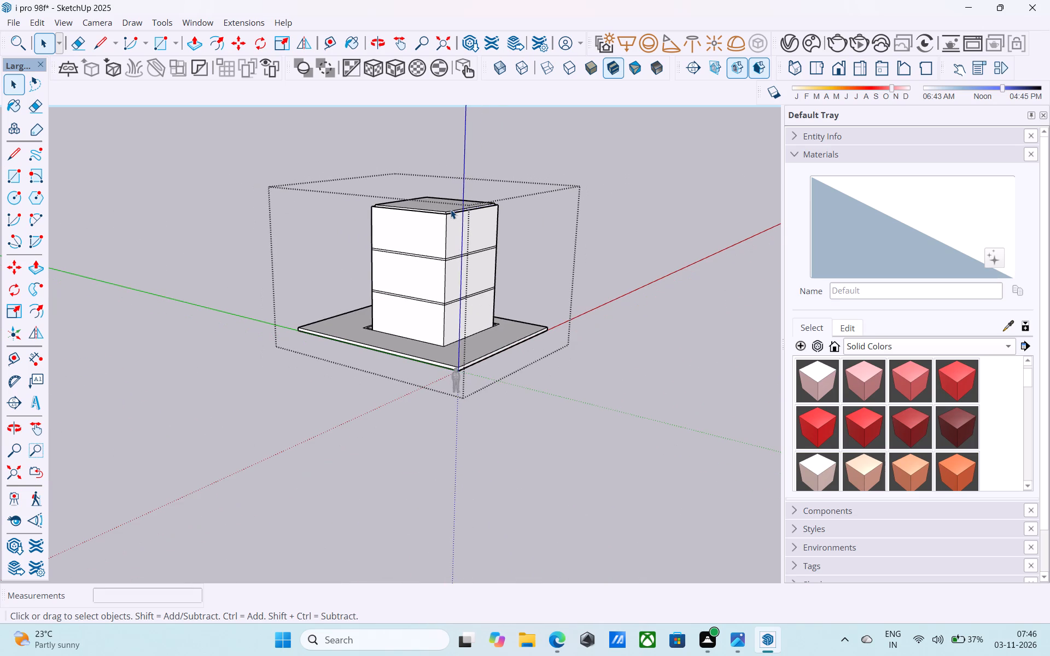
scroll(451, 209, down, 1)
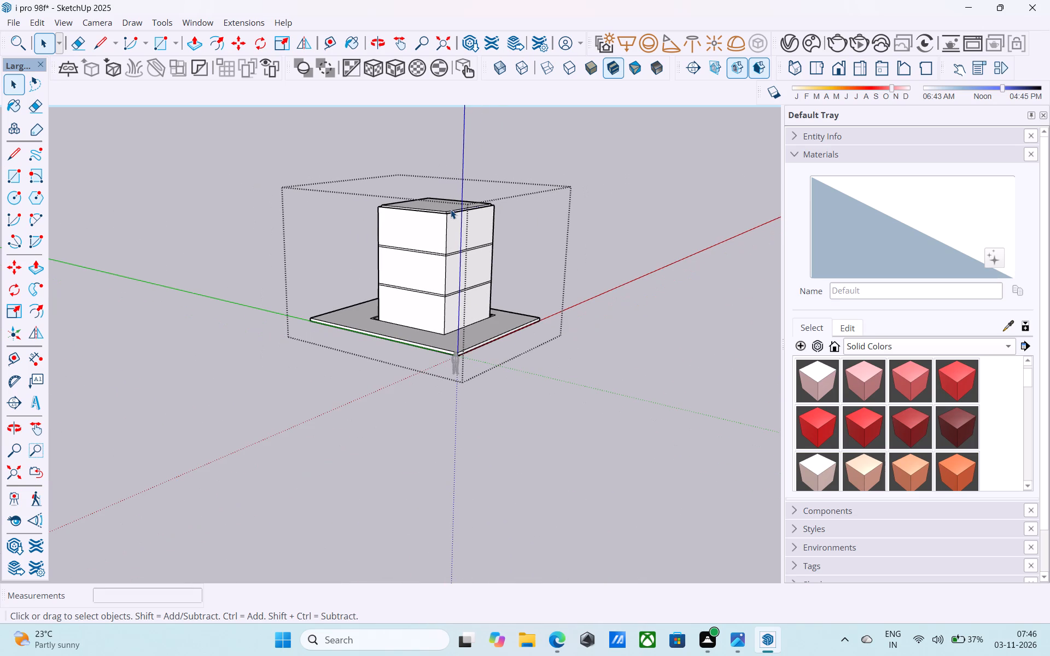
scroll(451, 209, down, 2)
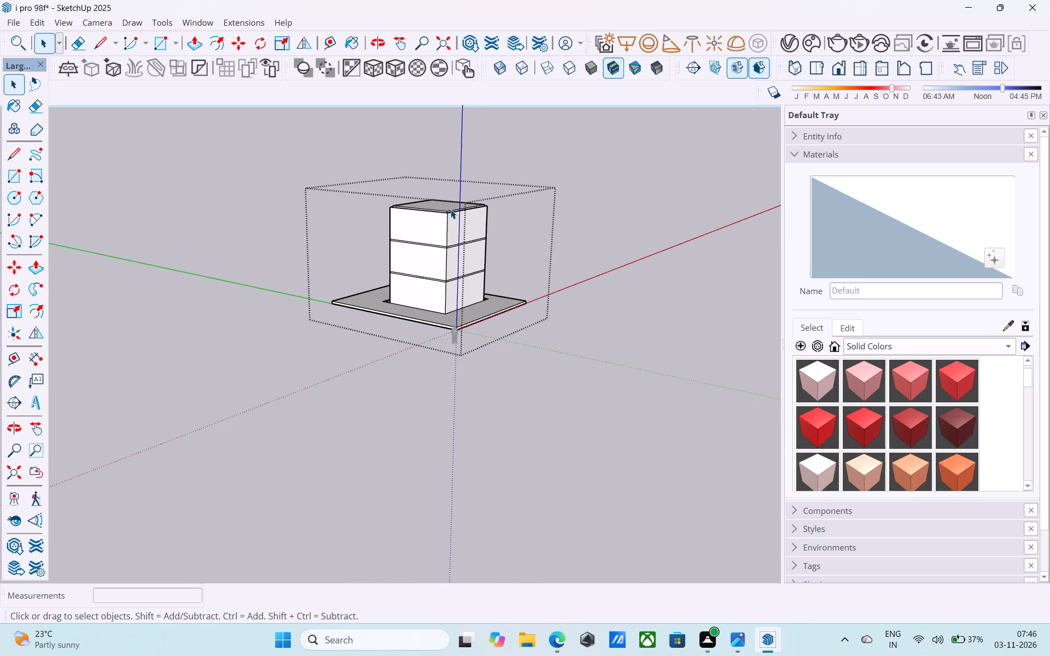
middle_drag(451, 209, 135, 291)
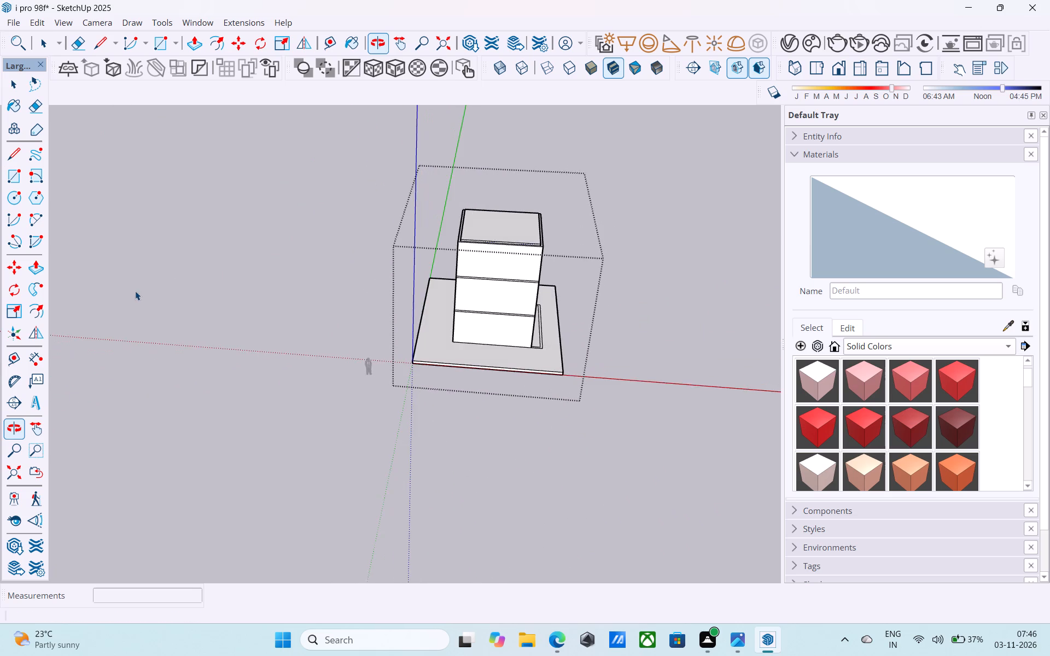
scroll(521, 241, up, 16)
scroll(532, 239, down, 1)
scroll(532, 239, up, 6)
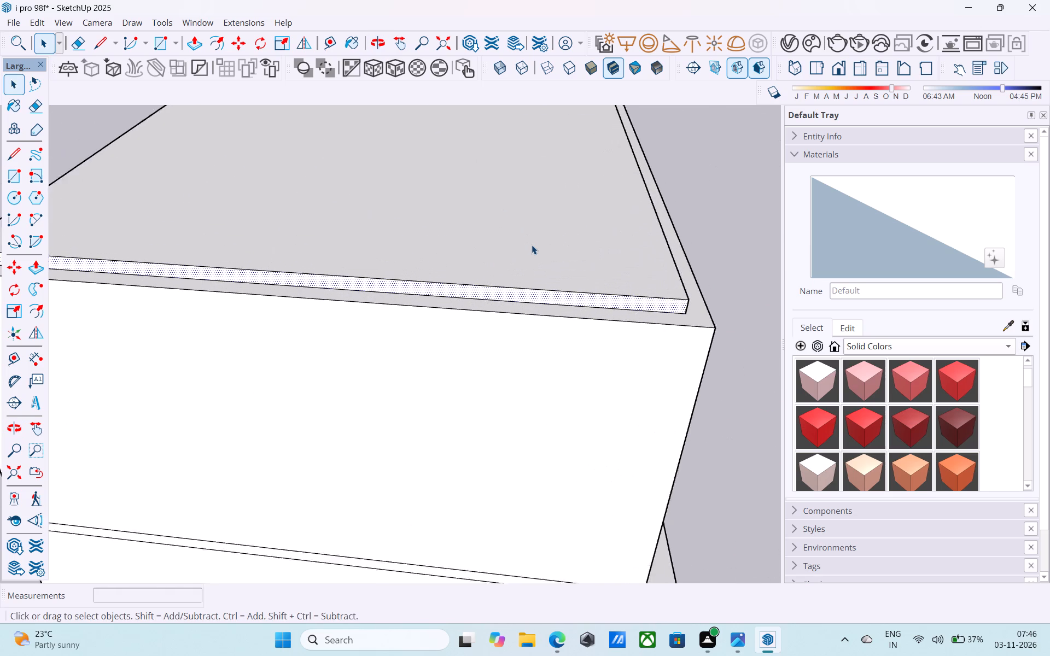
scroll(532, 245, up, 1)
key(p)
click(505, 304)
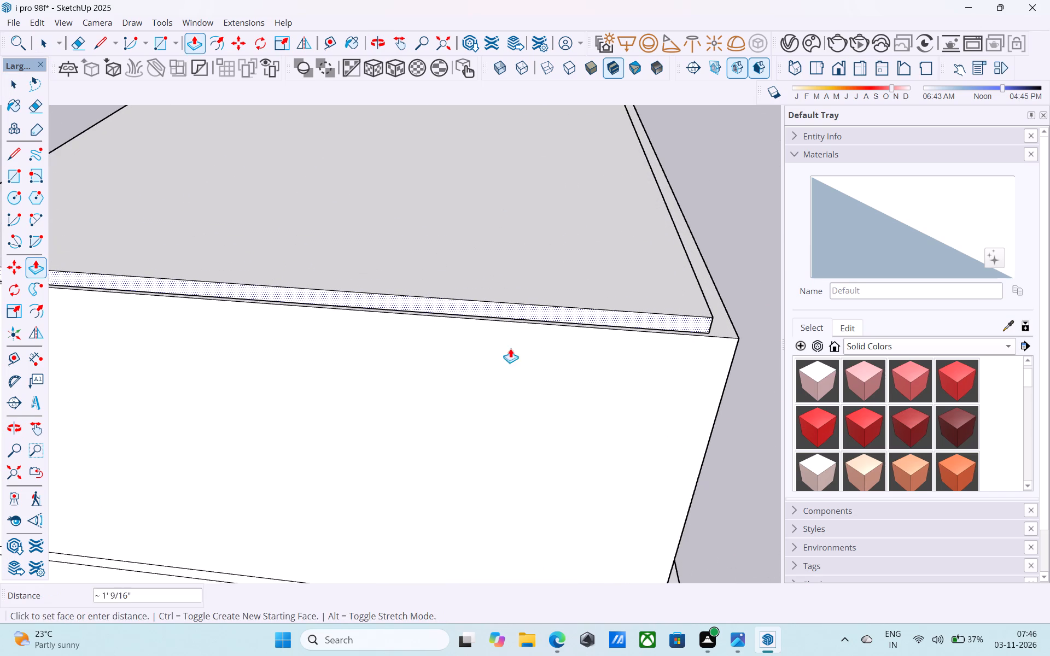
click(509, 357)
key(space)
Push/Pull the adjacent side face of the 6" top cap outward until it is flush with the outer wall.
scroll(509, 358, down, 13)
shift+middle_drag(399, 352, 536, 324)
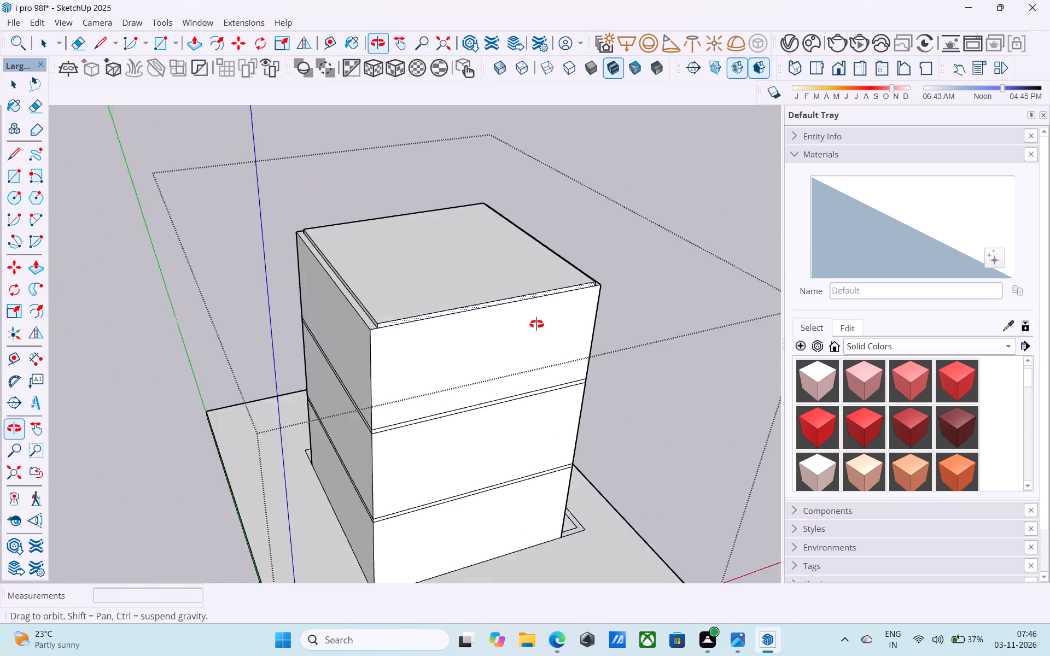
shift+middle_drag(536, 324, 546, 323)
scroll(419, 318, up, 7)
scroll(342, 317, down, 1)
scroll(342, 317, up, 11)
click(433, 308)
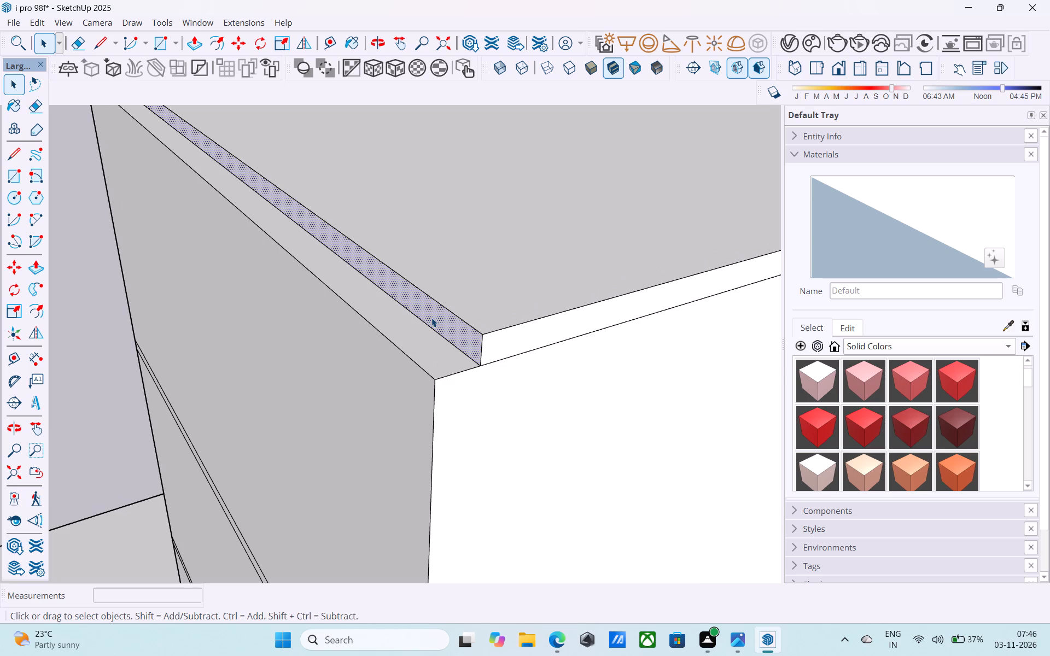
key(p)
click(431, 318)
click(365, 400)
key(space)
Push/Pull a third side face of the top cap outward 9" so it is flush with the outer wall.
scroll(364, 400, down, 15)
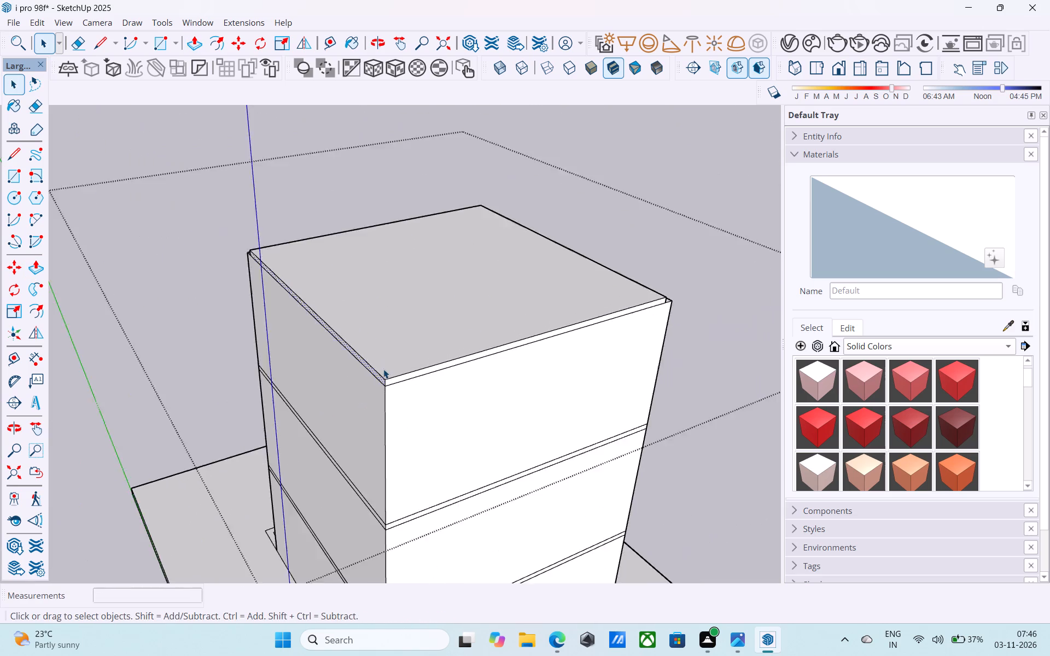
scroll(383, 369, down, 1)
shift+middle_drag(377, 364, 0, 312)
shift+middle_drag(648, 304, 178, 343)
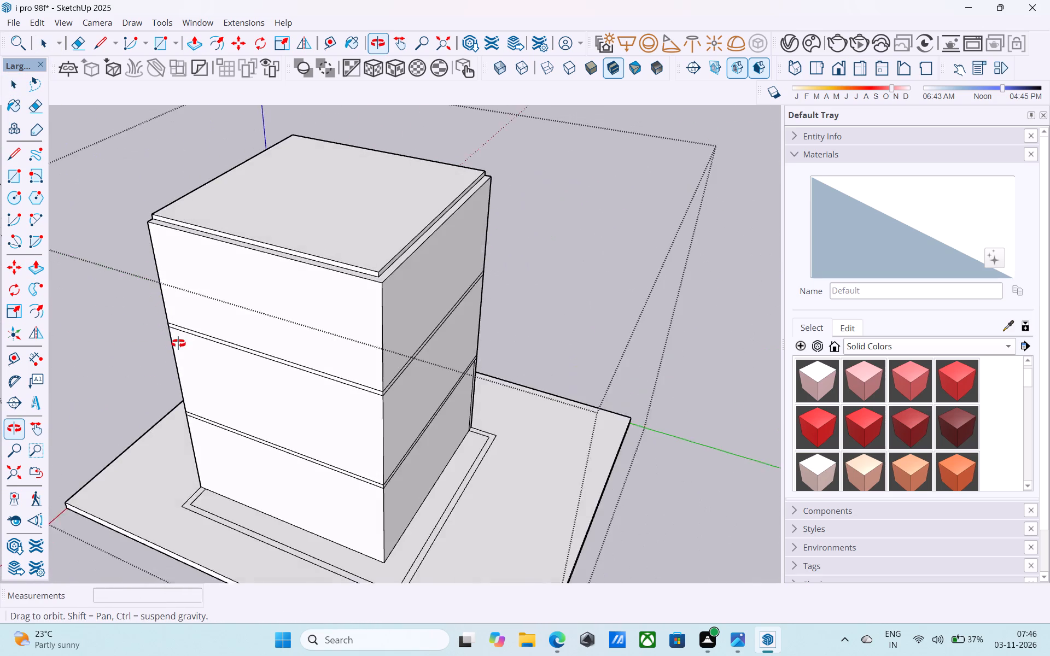
shift+middle_drag(178, 343, 176, 343)
scroll(314, 307, up, 5)
scroll(421, 259, up, 4)
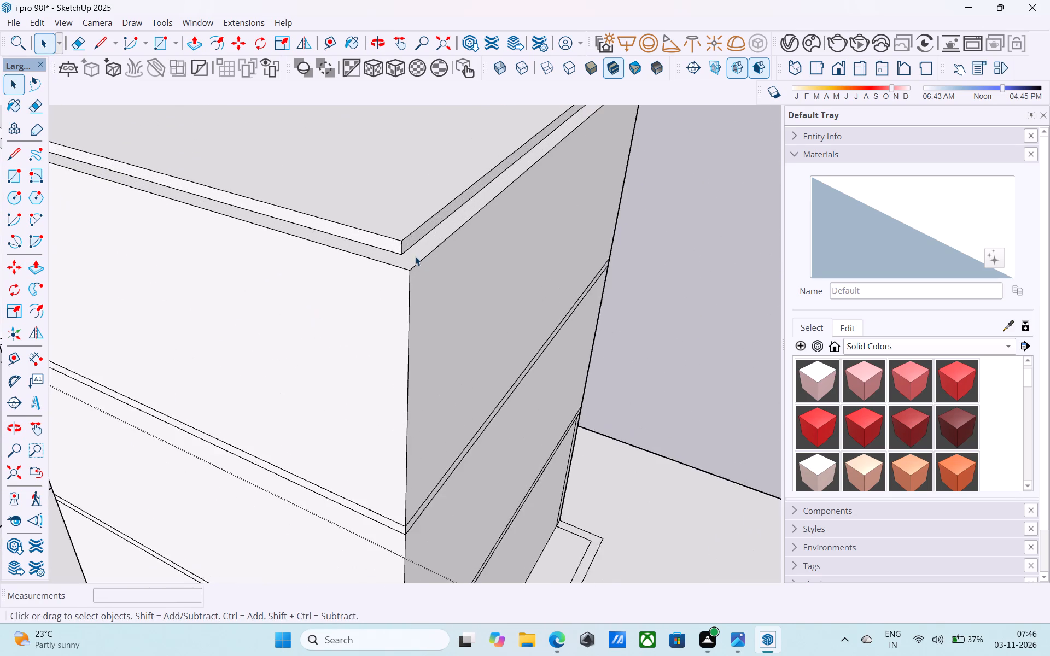
scroll(415, 256, up, 4)
click(387, 242)
key(p)
click(387, 242)
click(376, 306)
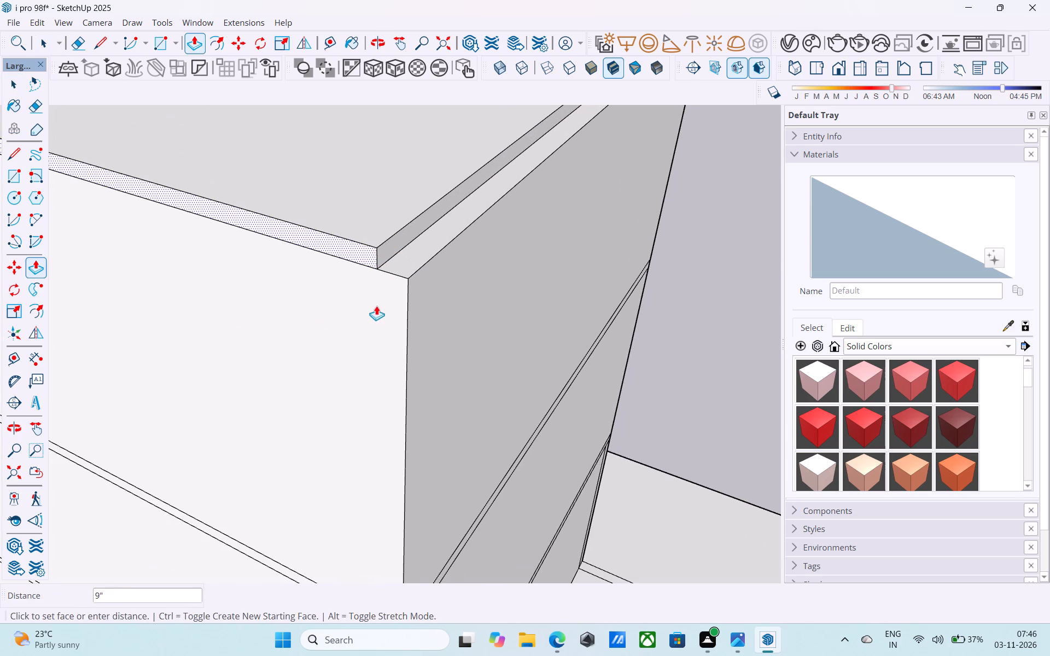
key(space)
Push/Pull the last recessed side face of the top cap outward 9", flush with the outer wall.
click(387, 251)
key(p)
click(387, 251)
click(436, 321)
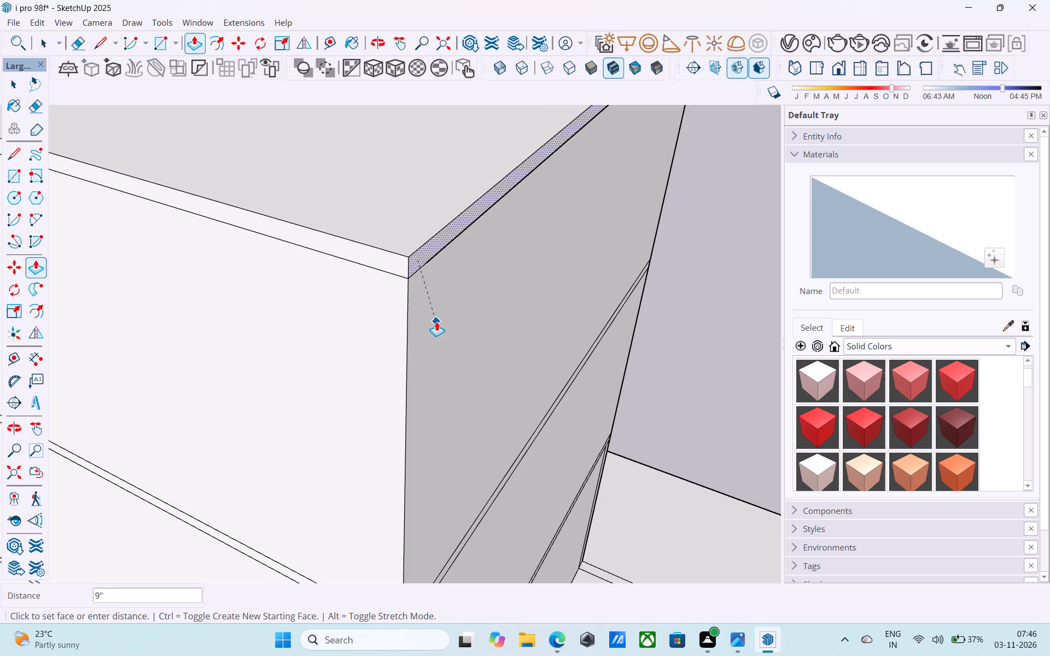
key(space)
Offset the outline of the block's top face inward by 9" to mark the wall thickness of another storey.
scroll(437, 327, down, 11)
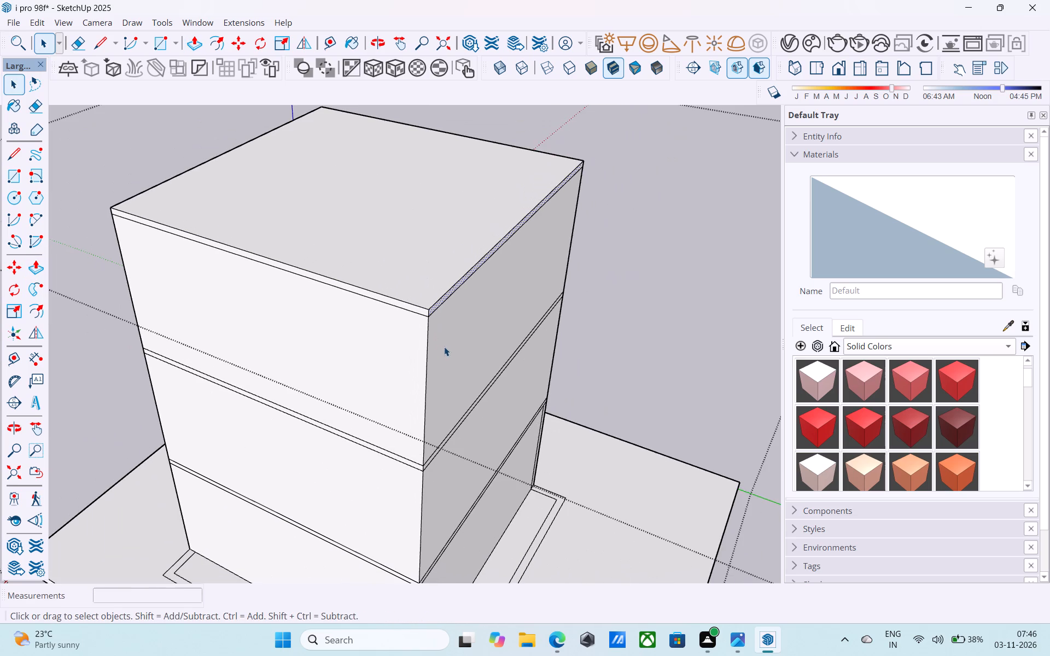
scroll(419, 364, down, 11)
middle_drag(369, 371, 662, 366)
middle_drag(468, 355, 569, 343)
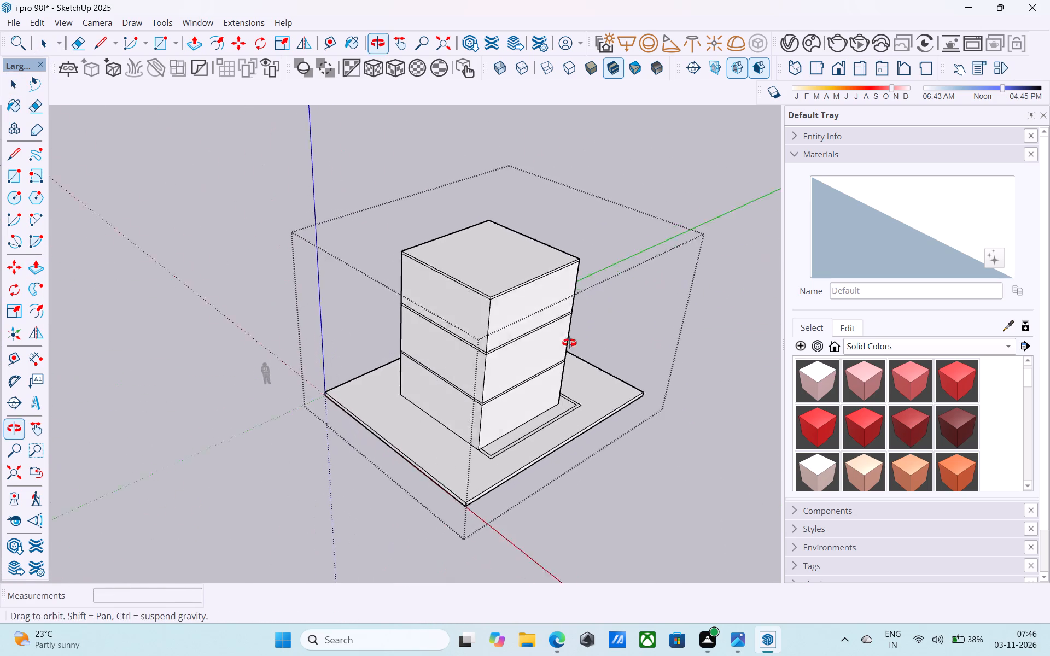
middle_drag(569, 343, 572, 342)
middle_drag(345, 364, 132, 359)
middle_drag(349, 369, 327, 471)
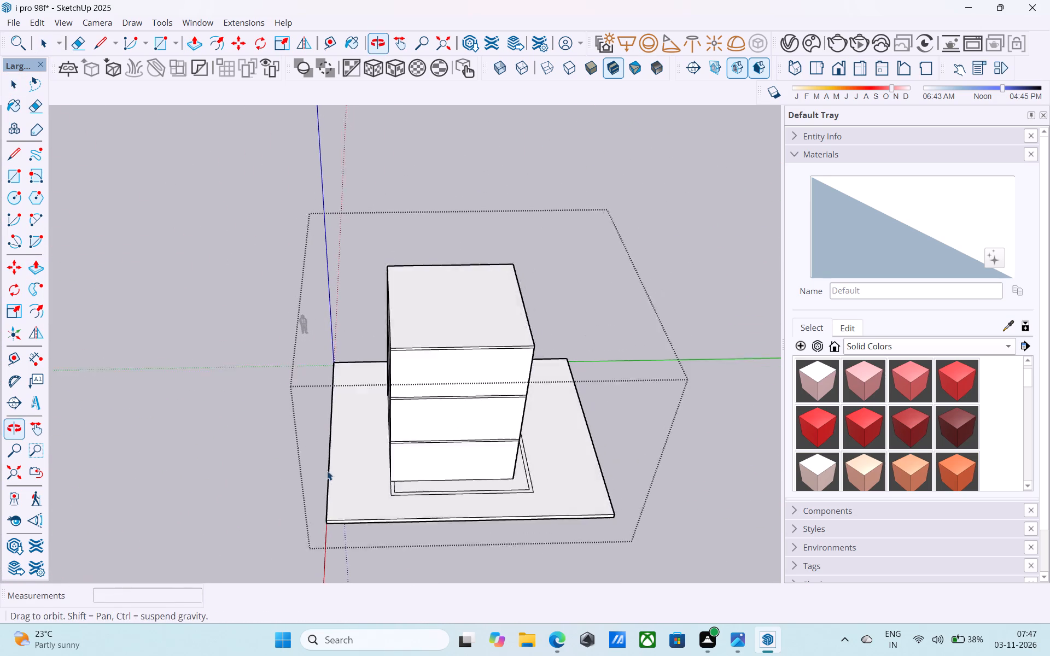
middle_drag(327, 471, 332, 460)
scroll(180, 306, down, 5)
middle_drag(296, 347, 149, 400)
scroll(297, 325, up, 6)
click(348, 353)
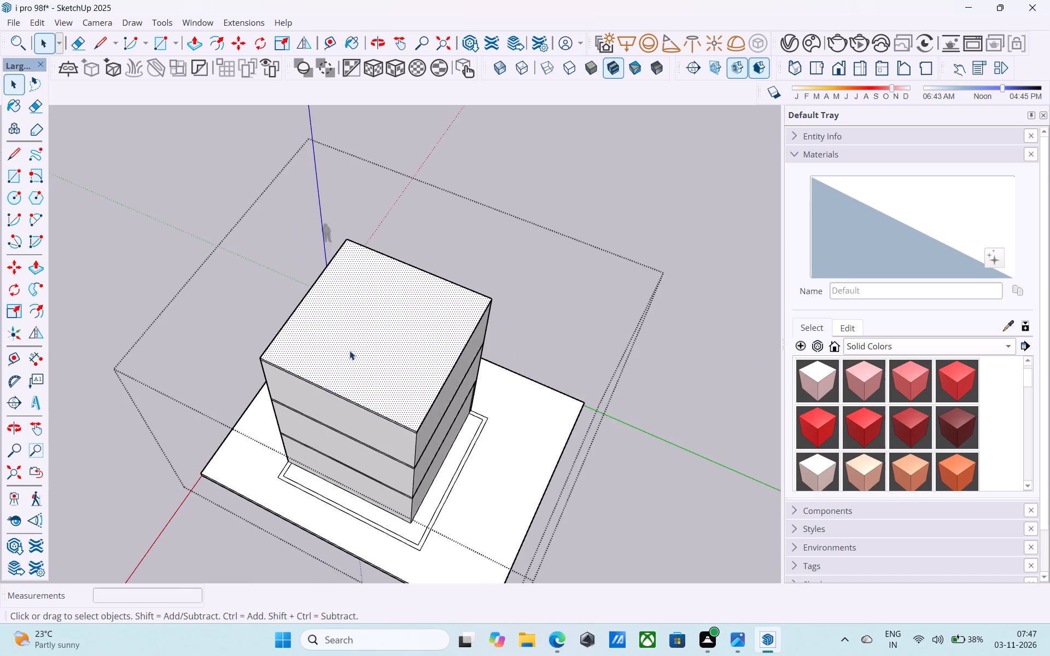
scroll(352, 348, up, 5)
key(f)
click(352, 348)
key(9)
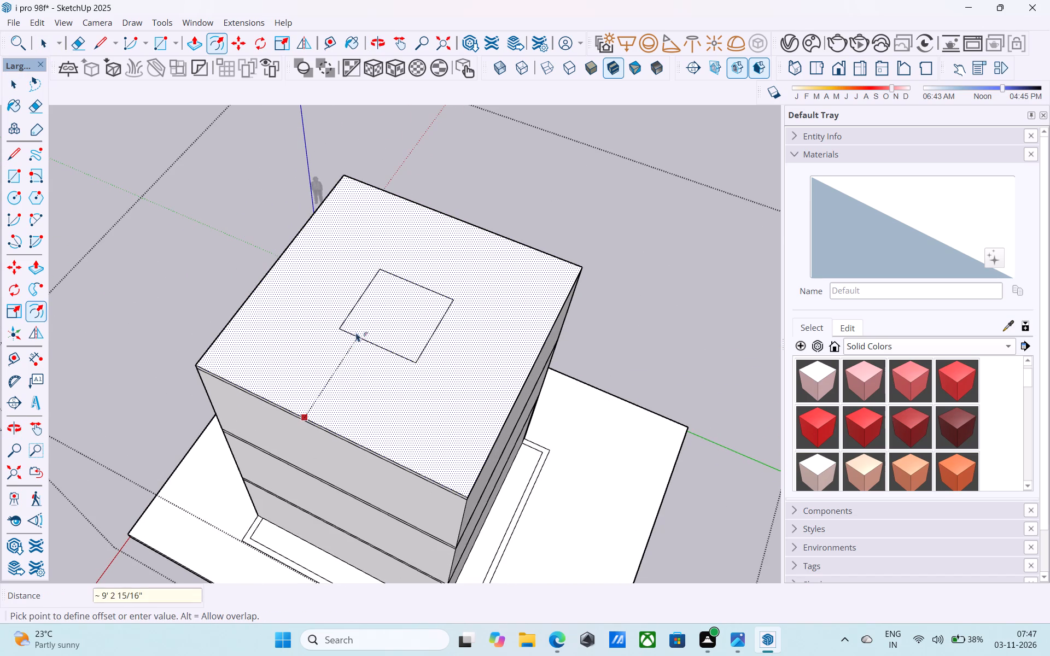
key(shift+quotedbl)
key(Return)
key(space)
Push/Pull the 9" wall ring on the top face up 12' to raise the fourth-storey walls.
scroll(357, 329, down, 5)
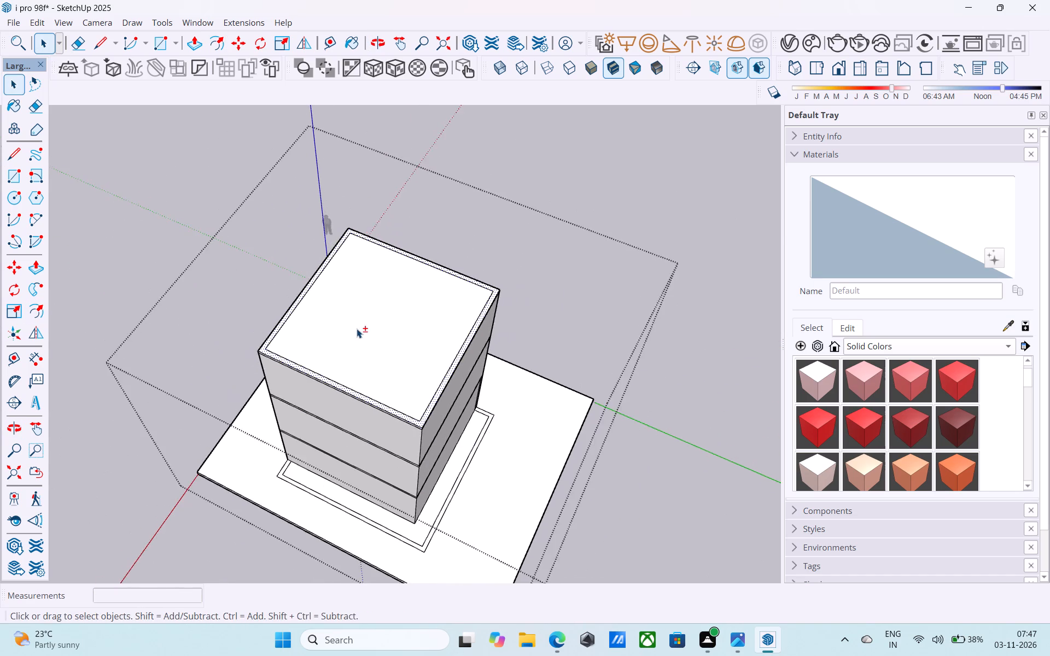
shift+middle_drag(357, 329, 382, 130)
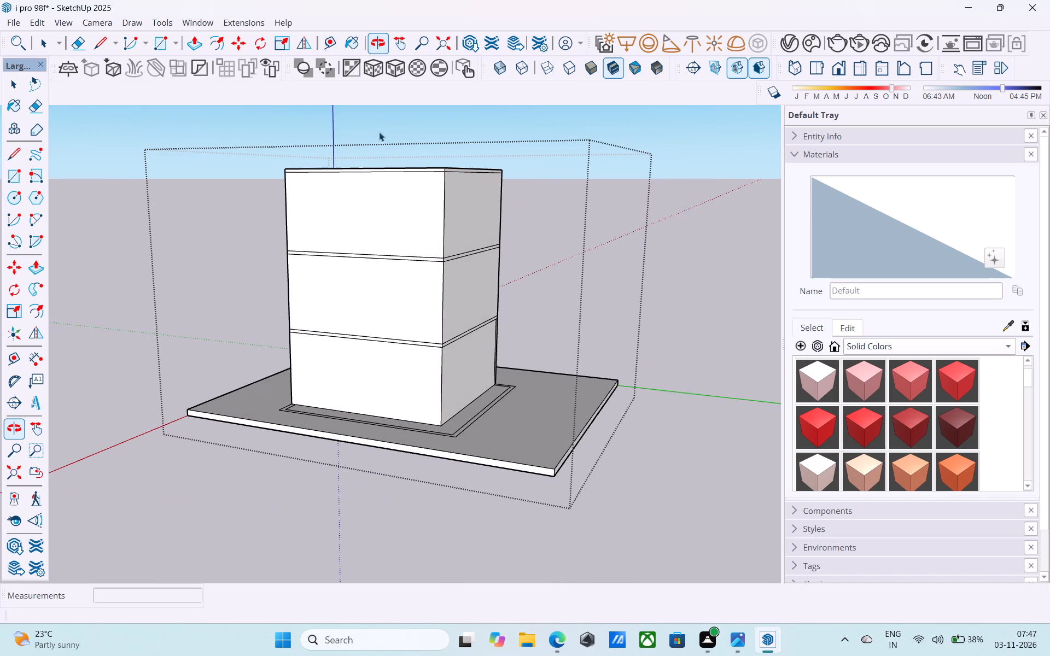
scroll(398, 174, down, 4)
shift+middle_drag(398, 174, 377, 138)
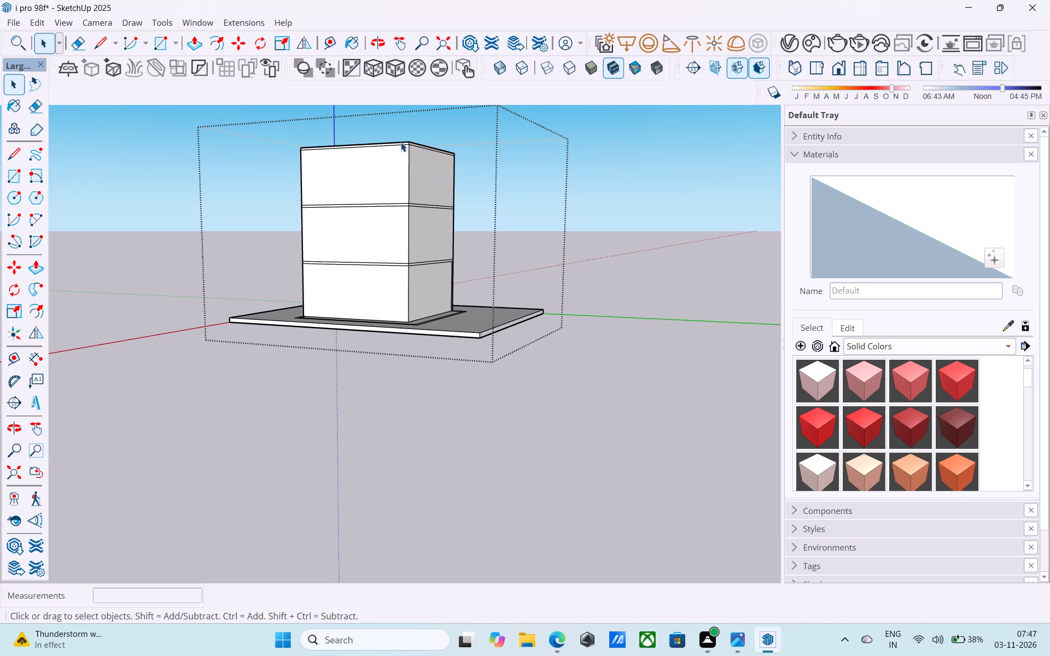
middle_drag(405, 156, 423, 291)
scroll(421, 208, up, 5)
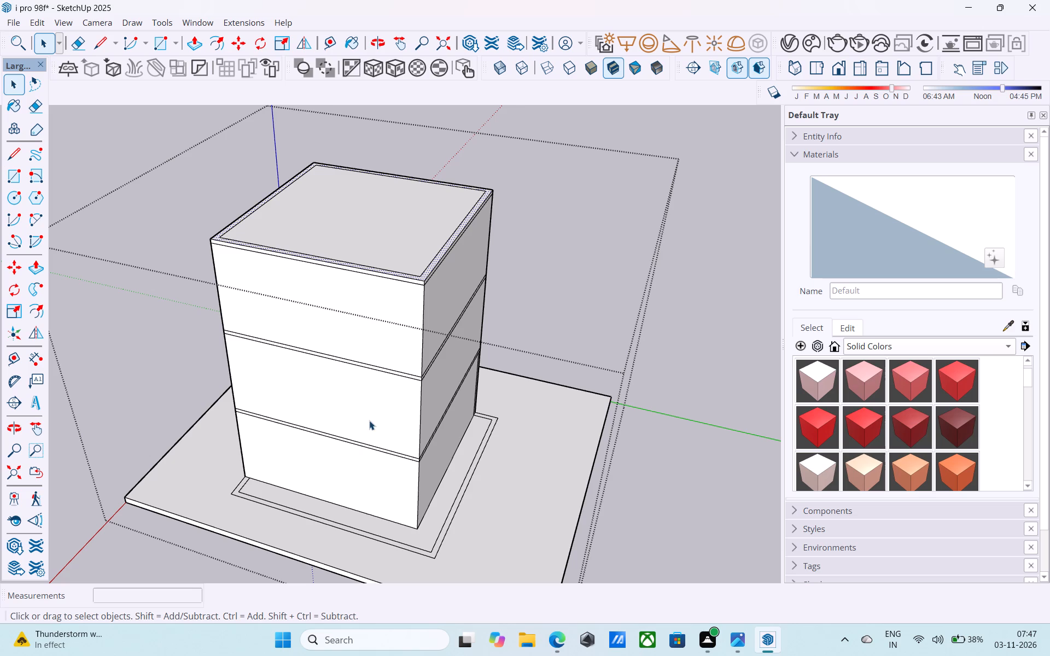
middle_drag(395, 207, 381, 249)
key(p)
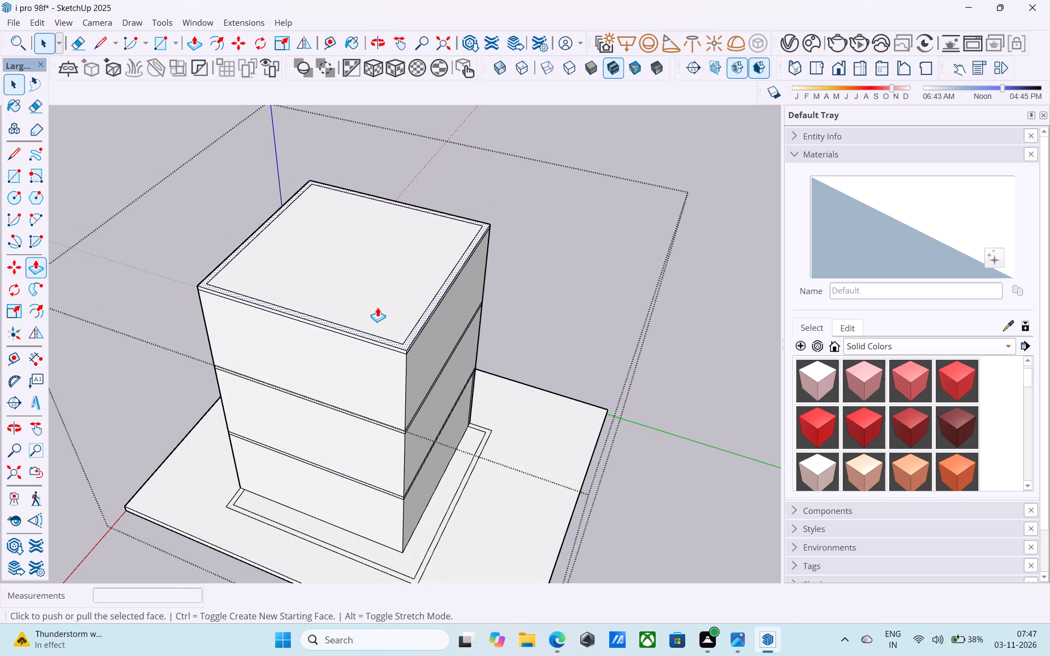
click(377, 307)
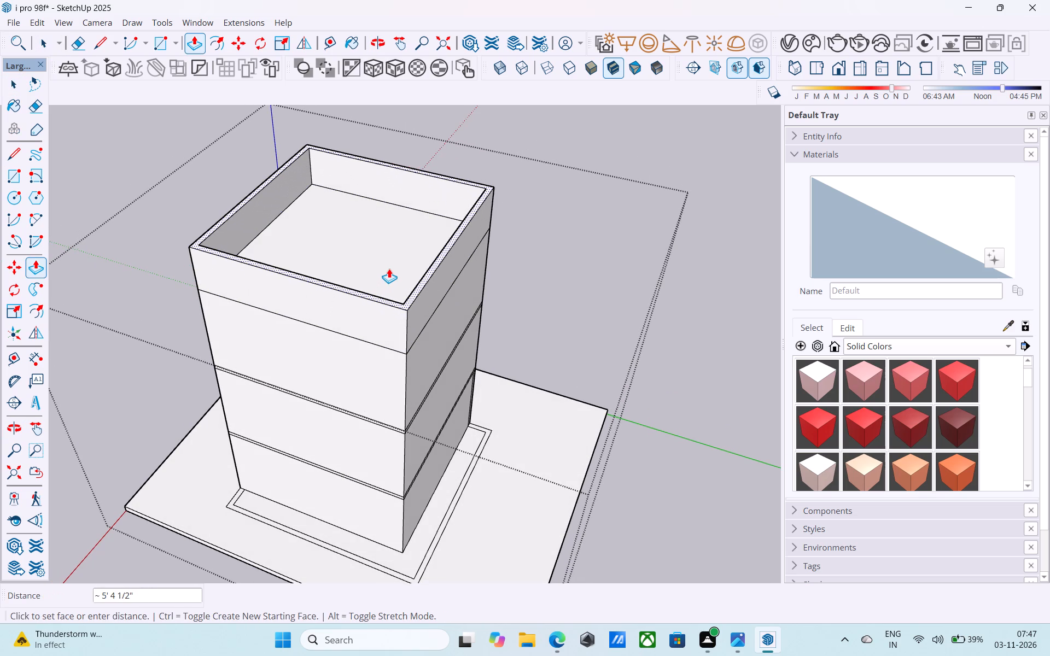
text(12')
key(Return)
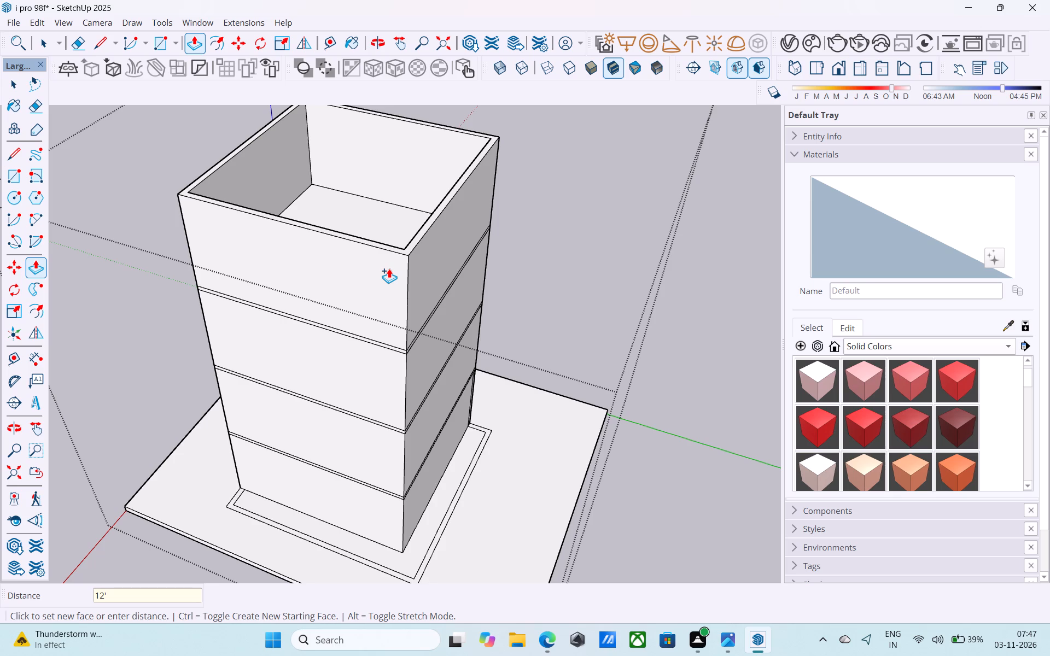
key(space)
Draw a 6" vertical line upward from the far inner corner of the fourth-storey walls' top.
scroll(385, 271, down, 7)
shift+middle_drag(386, 274, 392, 329)
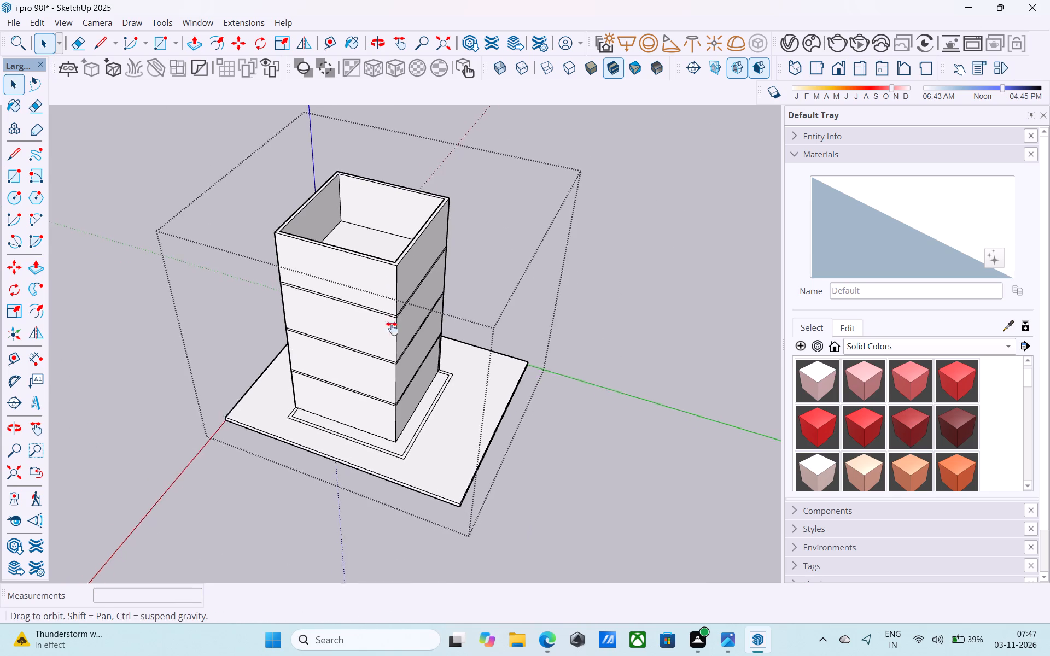
shift+middle_drag(392, 329, 412, 402)
scroll(400, 268, up, 5)
scroll(354, 279, up, 8)
middle_drag(352, 279, 351, 278)
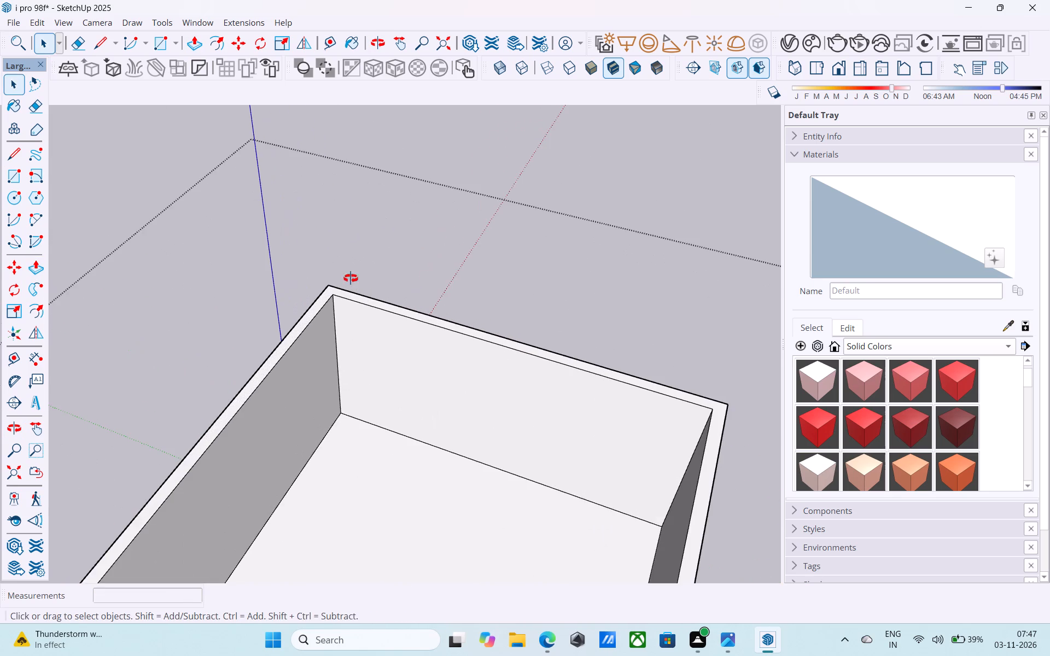
middle_drag(351, 278, 335, 267)
key(l)
scroll(328, 269, up, 4)
click(308, 279)
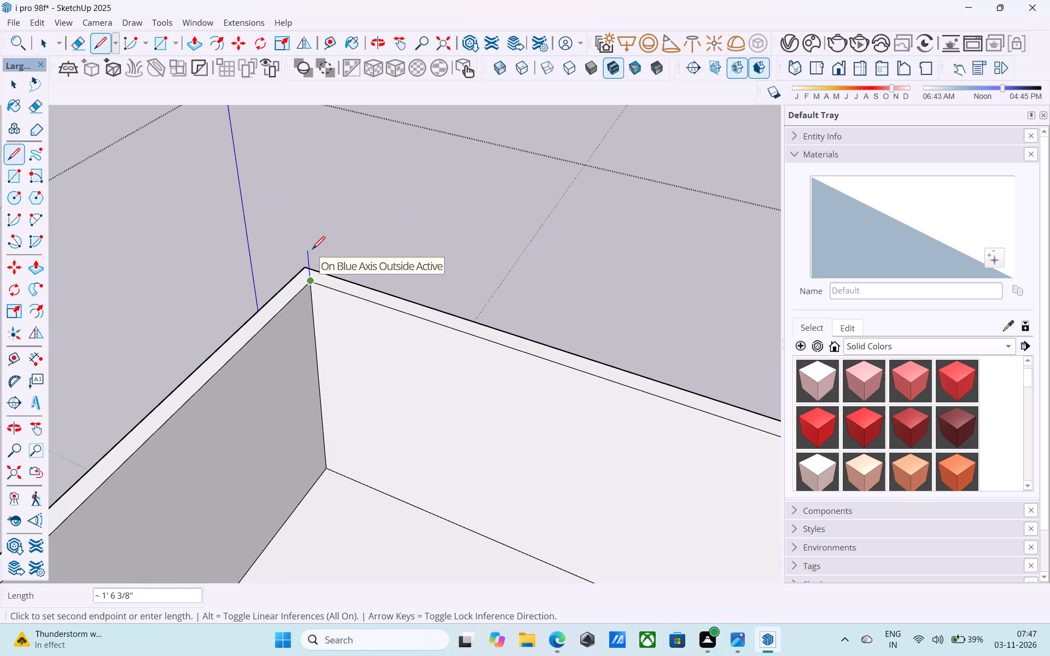
text(6")
key(Return)
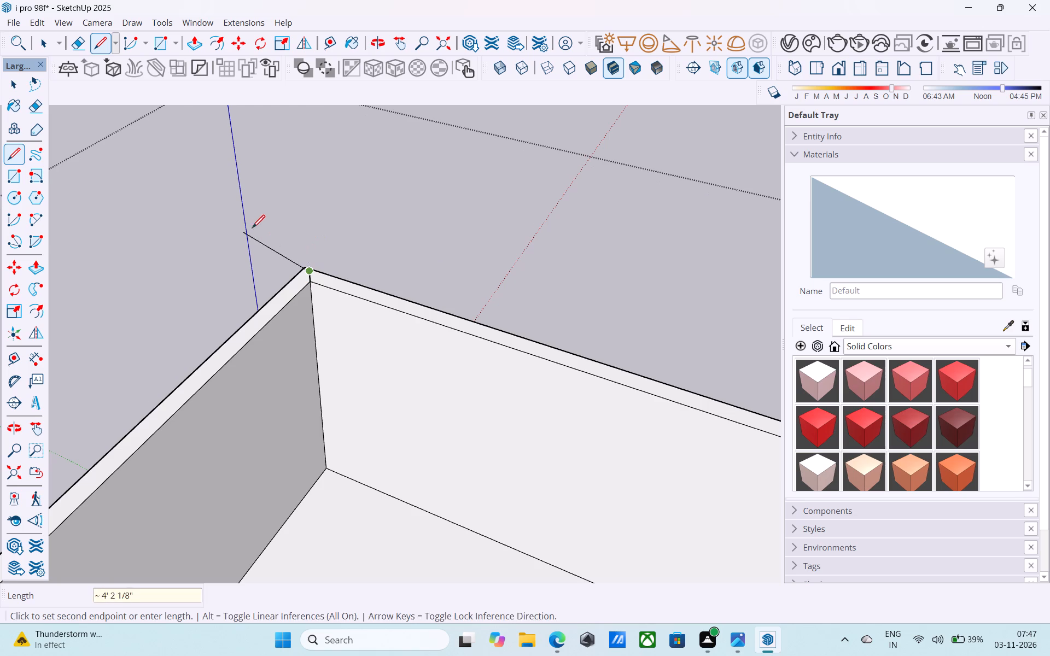
key(l)
Draw a 6" vertical line upward from the diagonally opposite inner corner at the top of the fourth-storey walls.
scroll(255, 236, down, 12)
middle_drag(328, 431, 363, 386)
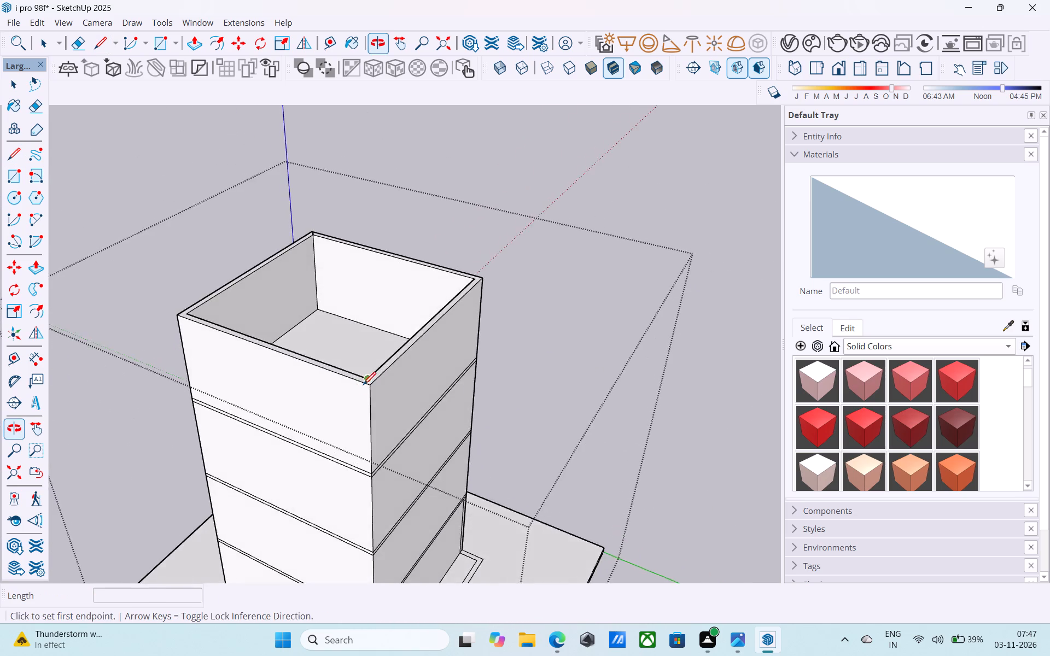
scroll(363, 385, up, 14)
click(383, 364)
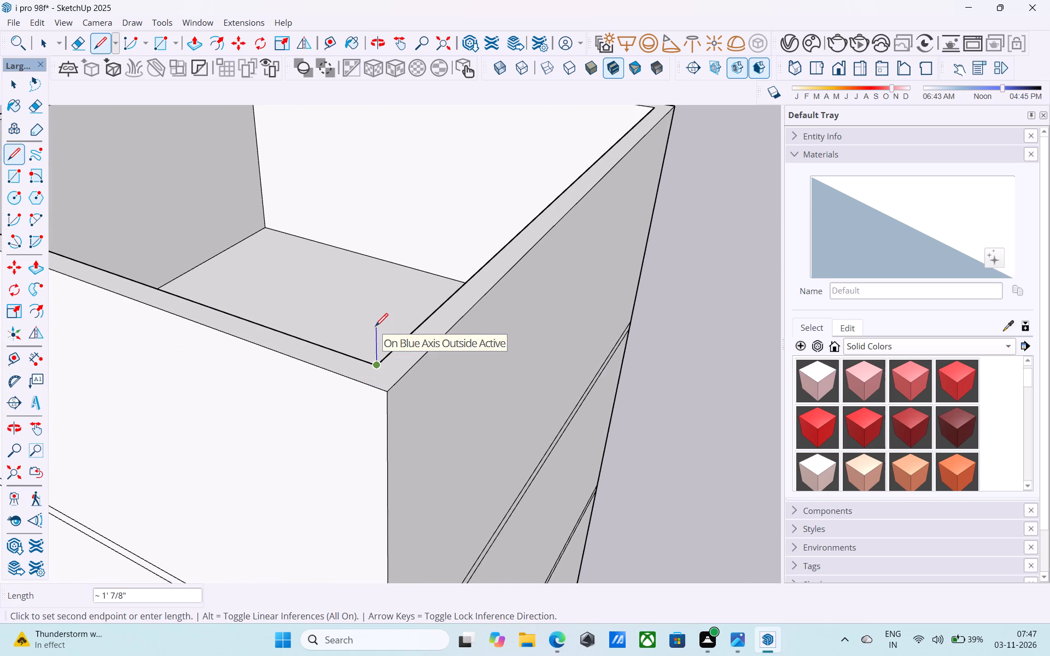
text(6")
key(Return)
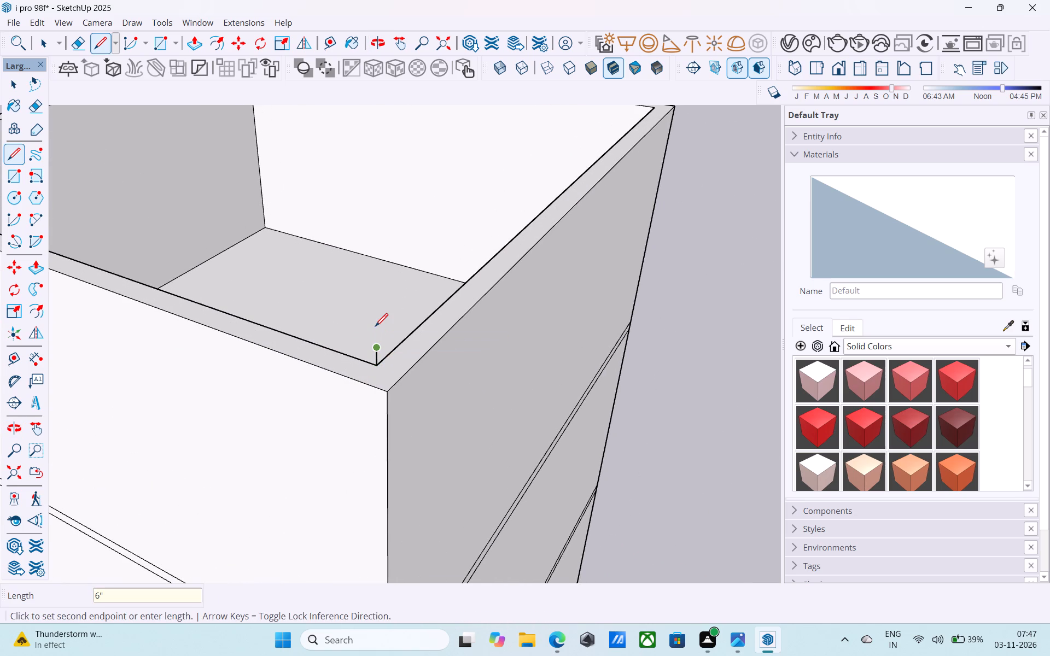
key(space)
Draw a rectangle closing the opening at the top of the fourth-storey walls, between diagonally opposite inner corners.
key(r)
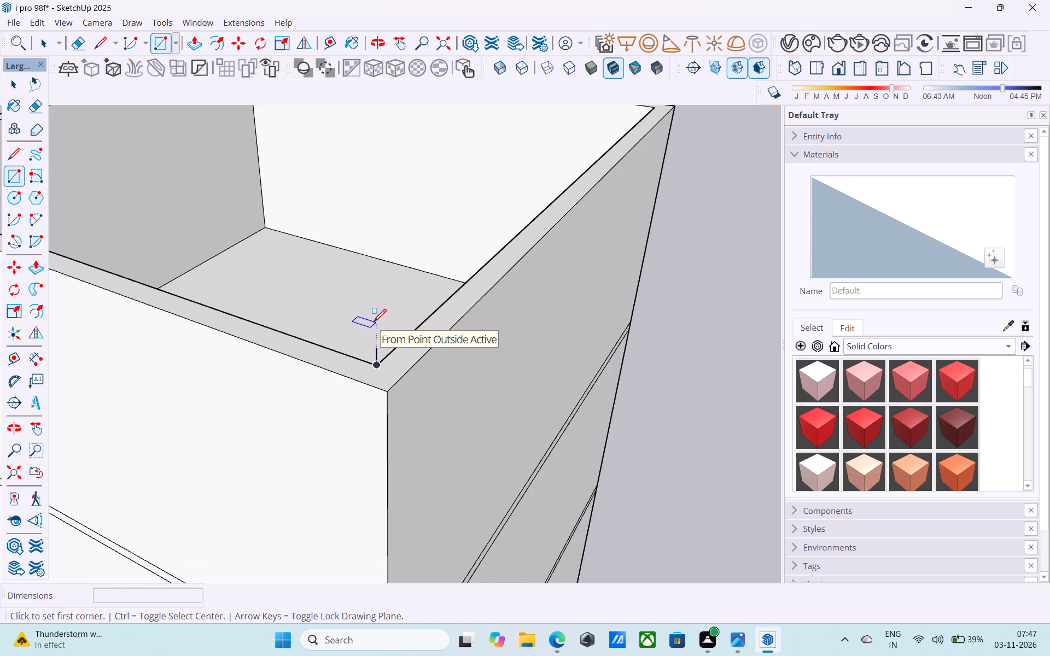
scroll(374, 323, down, 6)
shift+middle_drag(374, 323, 400, 390)
scroll(327, 221, up, 12)
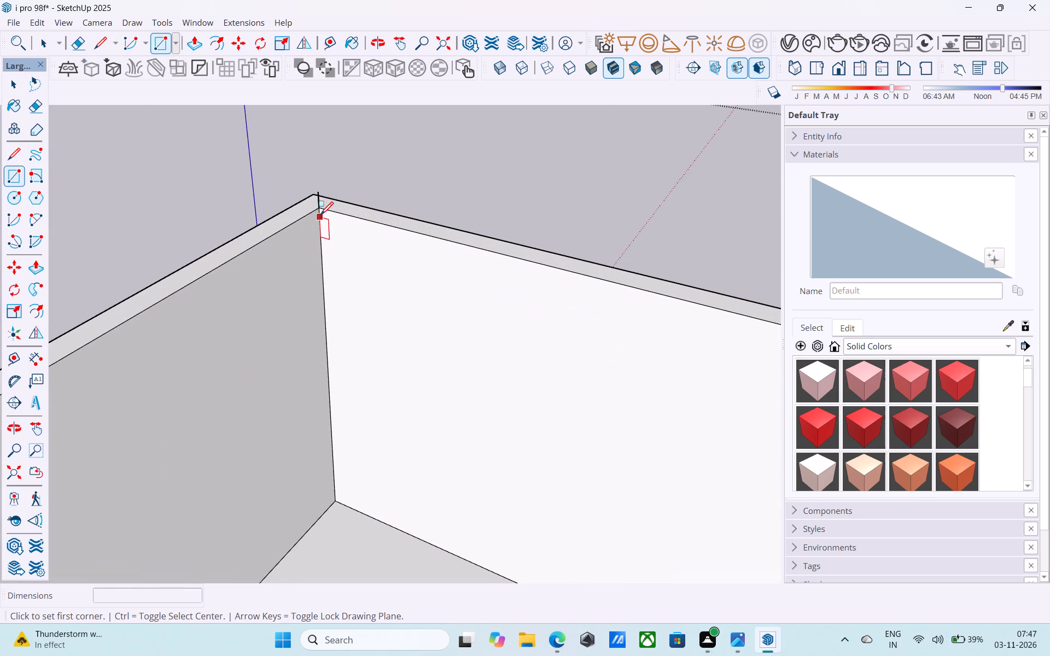
click(319, 210)
scroll(319, 207, down, 11)
scroll(468, 507, up, 6)
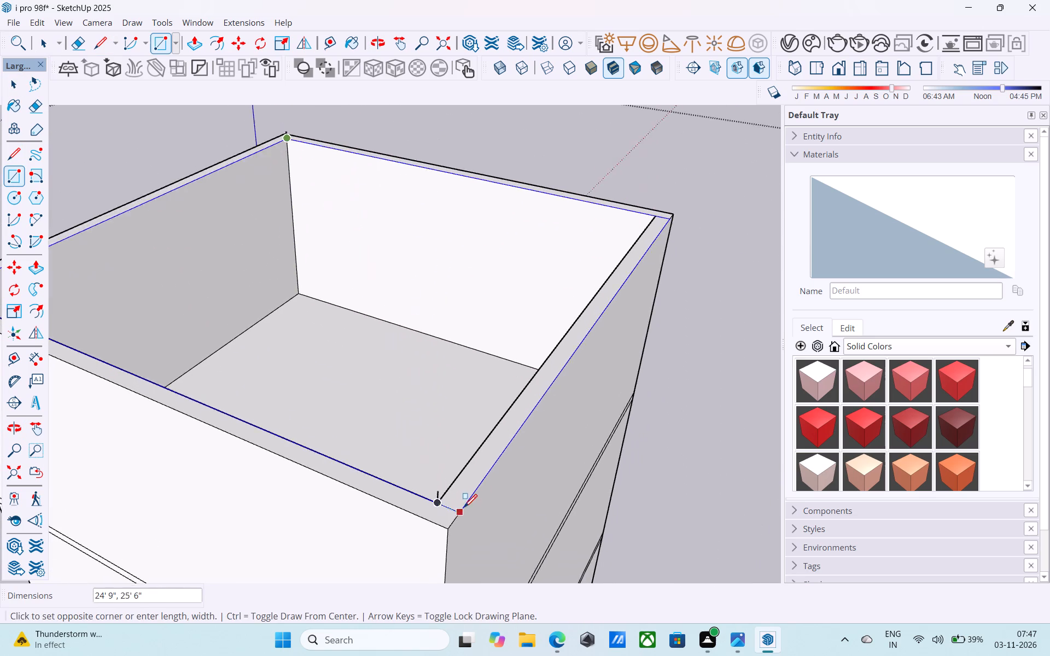
scroll(464, 508, up, 11)
click(418, 494)
scroll(417, 494, down, 9)
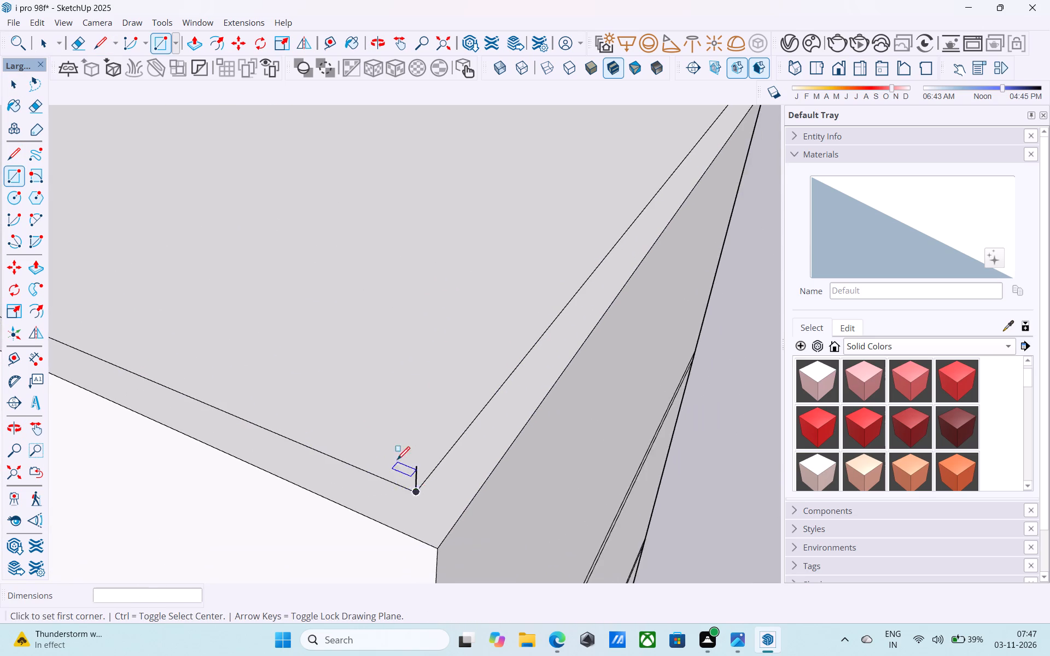
scroll(397, 461, down, 3)
Reverse the new face that closes the fourth-storey opening.
key(space)
click(397, 420)
right_click(397, 420)
drag(444, 263, 444, 268)
Draw a 24' 9" by 24' 9" rectangle between the upper ends of the two 6" vertical lines.
scroll(414, 397, down, 9)
middle_drag(406, 400, 411, 386)
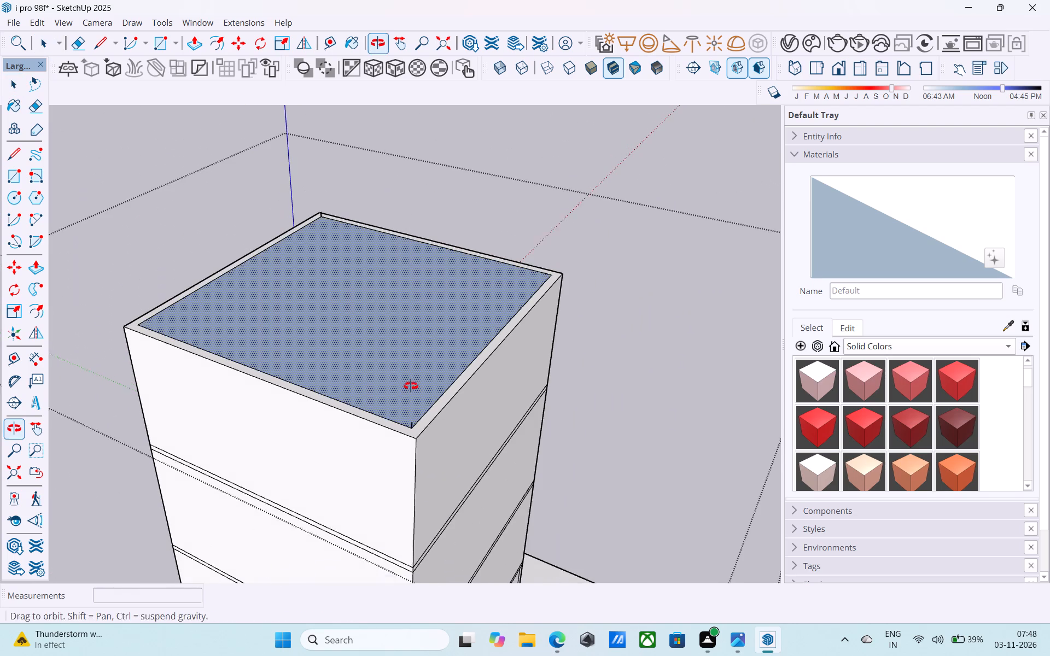
middle_drag(411, 386, 411, 384)
scroll(330, 200, up, 6)
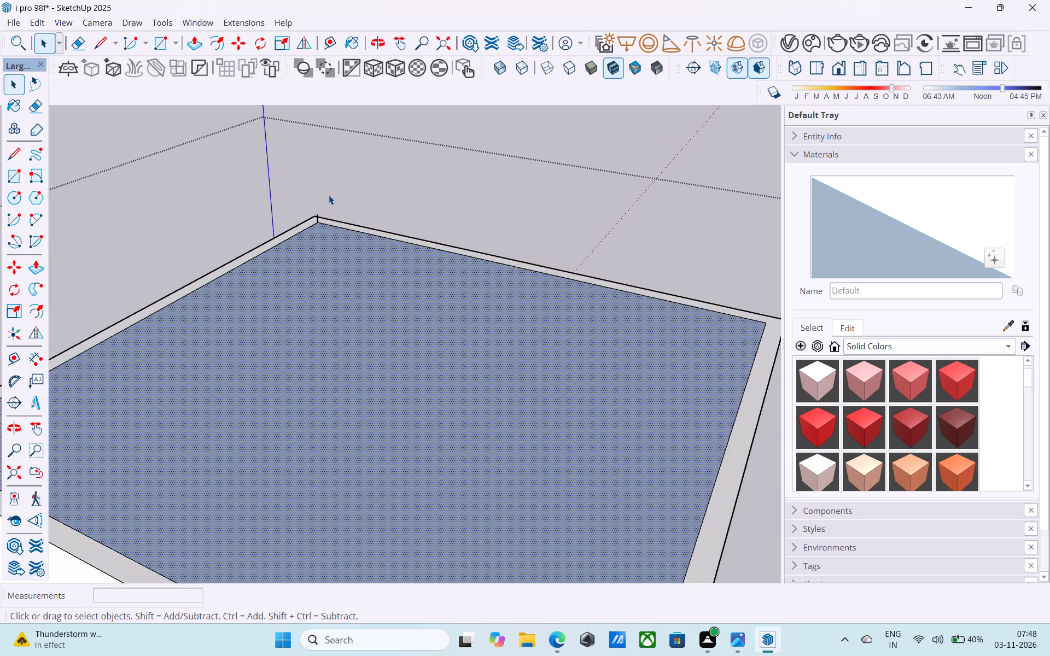
key(r)
scroll(329, 195, up, 11)
click(271, 288)
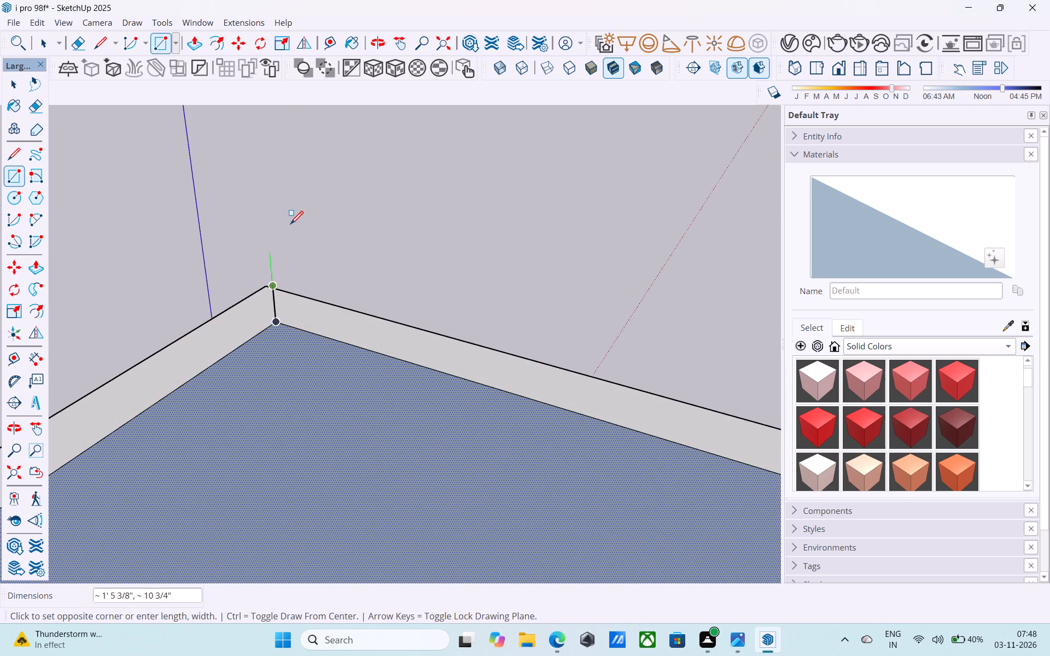
scroll(290, 225, down, 13)
scroll(291, 225, up, 1)
scroll(291, 225, down, 3)
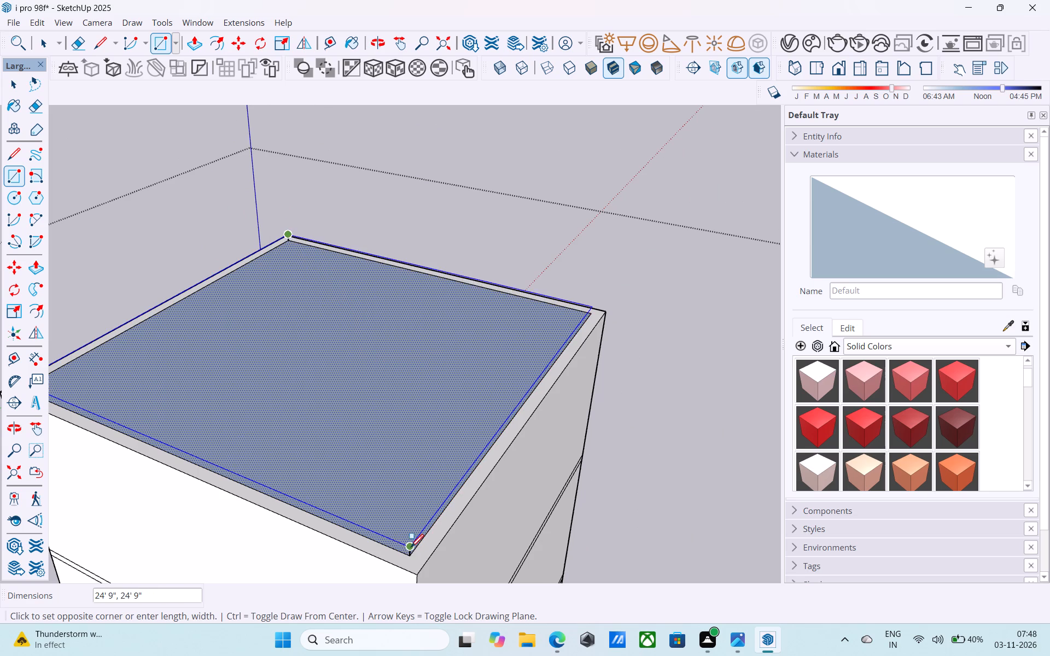
click(409, 549)
Draw 6" vertical lines at the two remaining corners, joining the lower and upper rectangles to enclose the cap's sides.
scroll(541, 511, down, 7)
middle_drag(301, 435, 360, 435)
key(l)
scroll(349, 447, up, 20)
scroll(349, 447, up, 3)
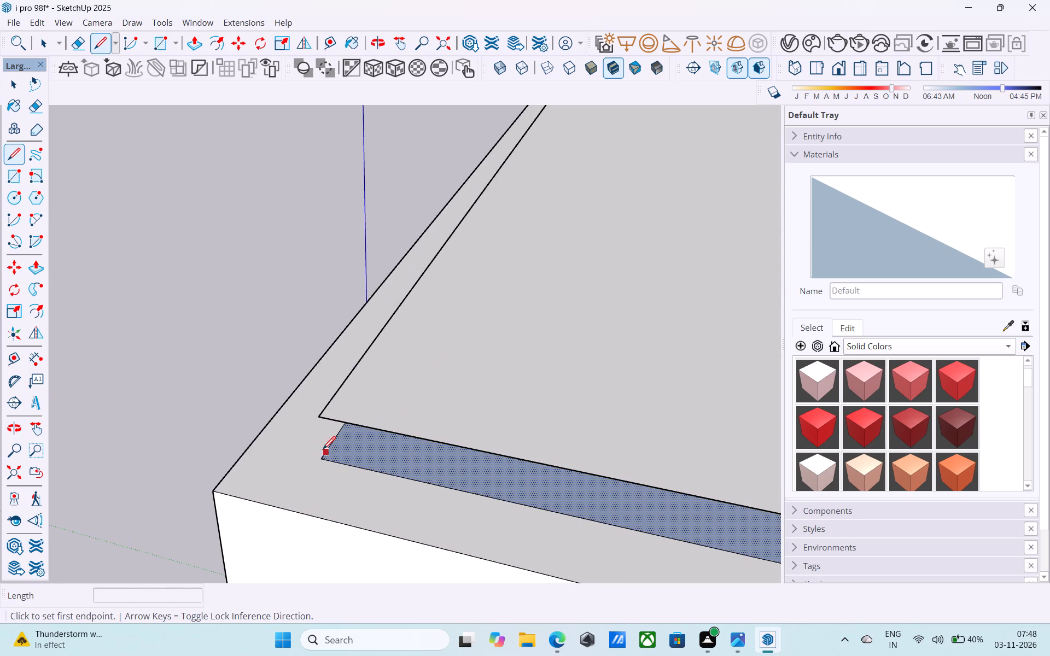
click(322, 459)
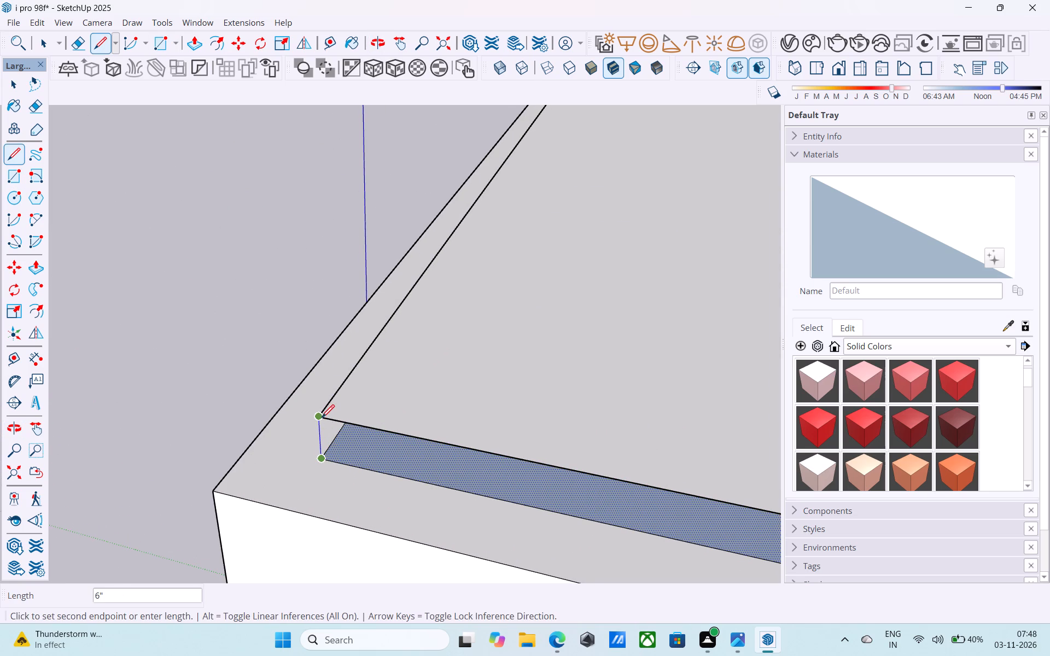
click(322, 419)
scroll(259, 448, down, 20)
middle_drag(390, 421, 136, 424)
scroll(192, 361, up, 20)
scroll(192, 361, up, 3)
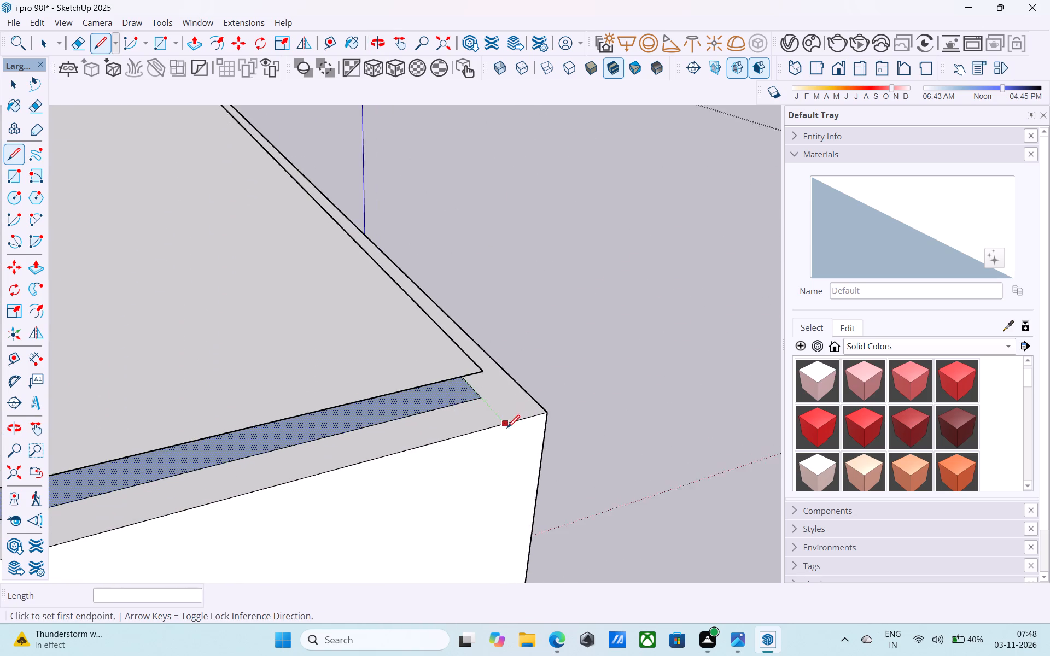
scroll(507, 429, up, 10)
click(468, 381)
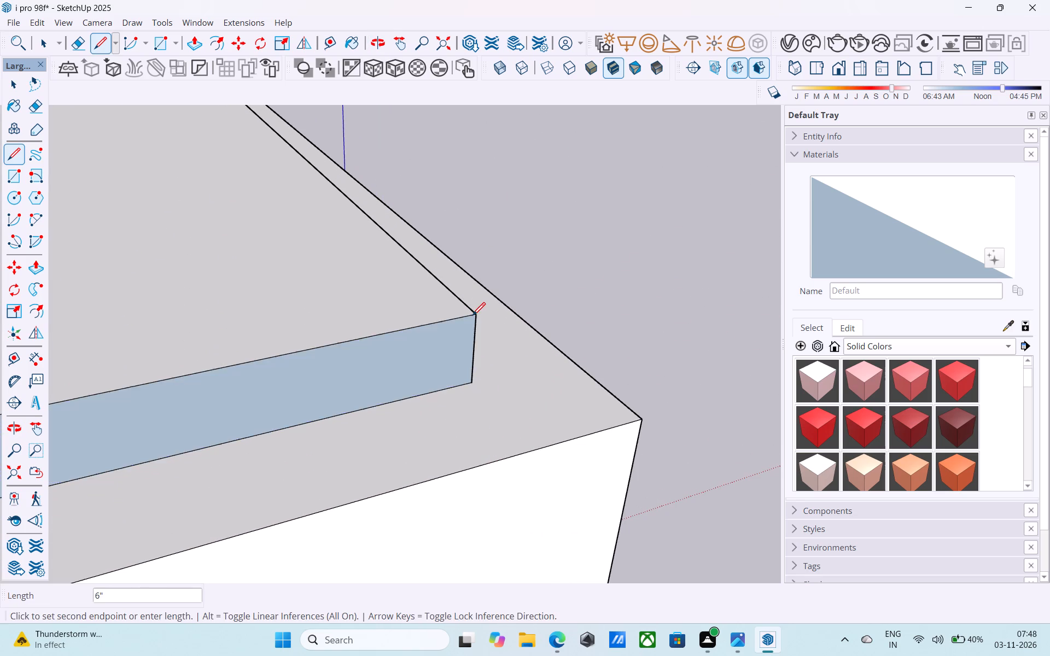
click(472, 317)
Reverse two adjacent inside-out side faces of the 6" cap so their front sides face outward.
scroll(511, 331, down, 20)
scroll(511, 331, down, 7)
middle_drag(289, 399, 363, 372)
scroll(409, 343, up, 20)
scroll(409, 343, up, 1)
key(space)
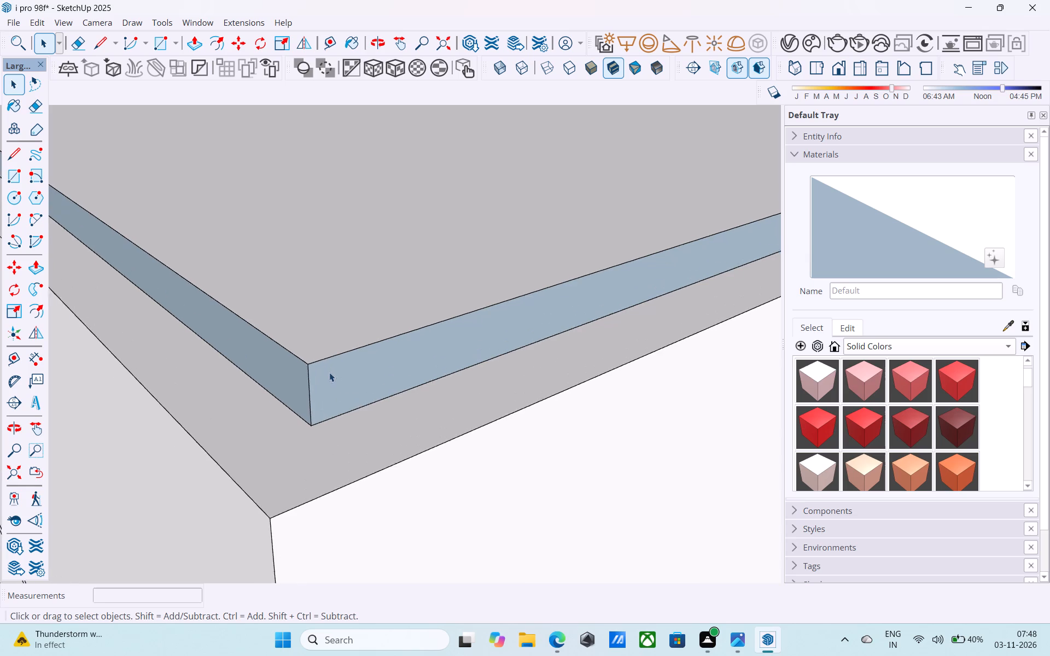
scroll(329, 372, up, 2)
click(321, 377)
right_click(321, 377)
click(360, 236)
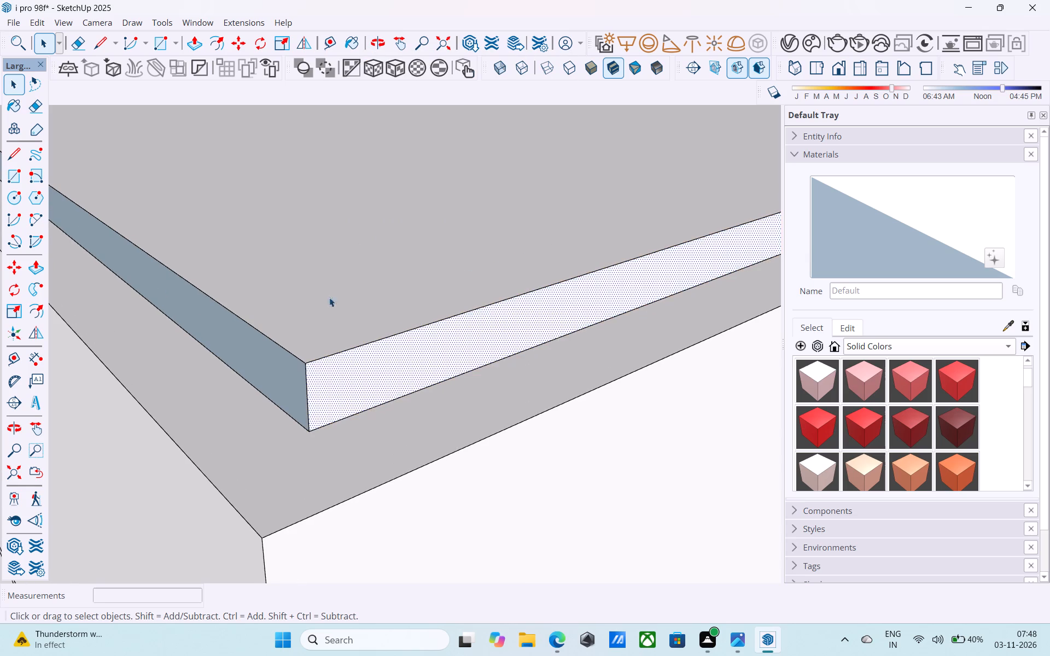
click(291, 376)
right_click(291, 376)
click(318, 231)
Reverse the other two side faces of the 6" cap so their front sides face outward.
scroll(355, 435, down, 3)
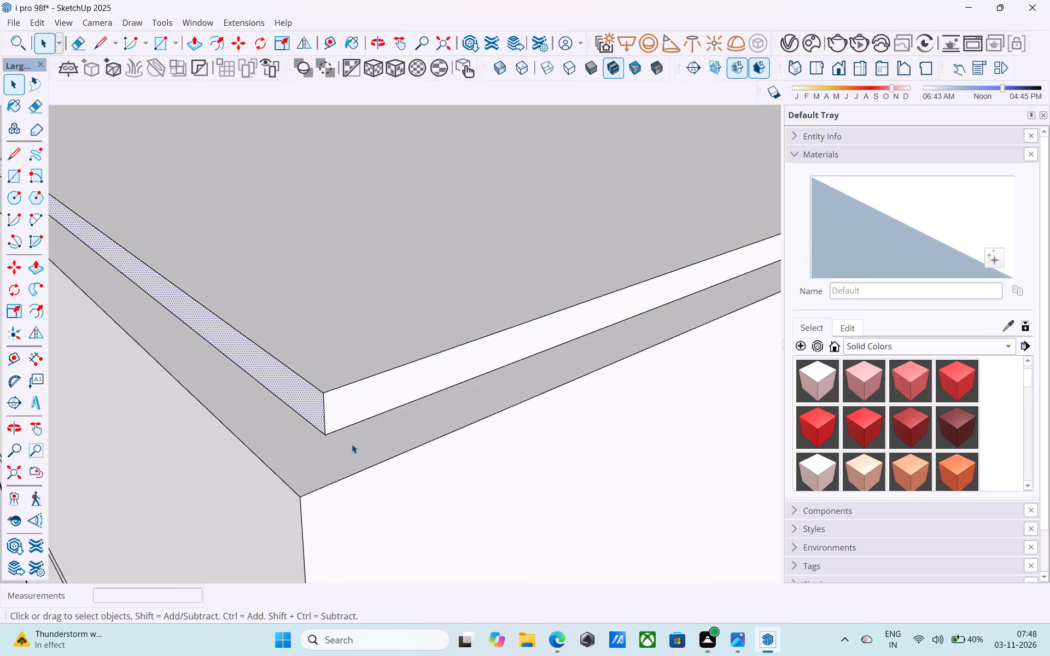
scroll(352, 444, down, 20)
scroll(352, 444, down, 6)
middle_drag(311, 449, 823, 479)
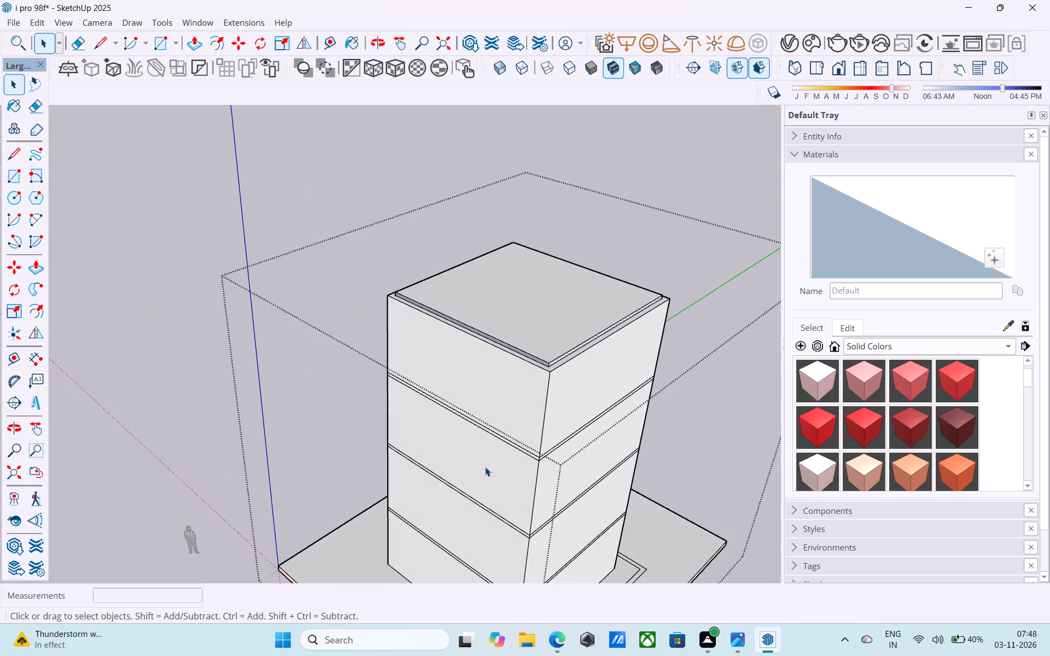
middle_drag(481, 464, 883, 507)
scroll(667, 344, up, 14)
shift+middle_drag(558, 314, 611, 384)
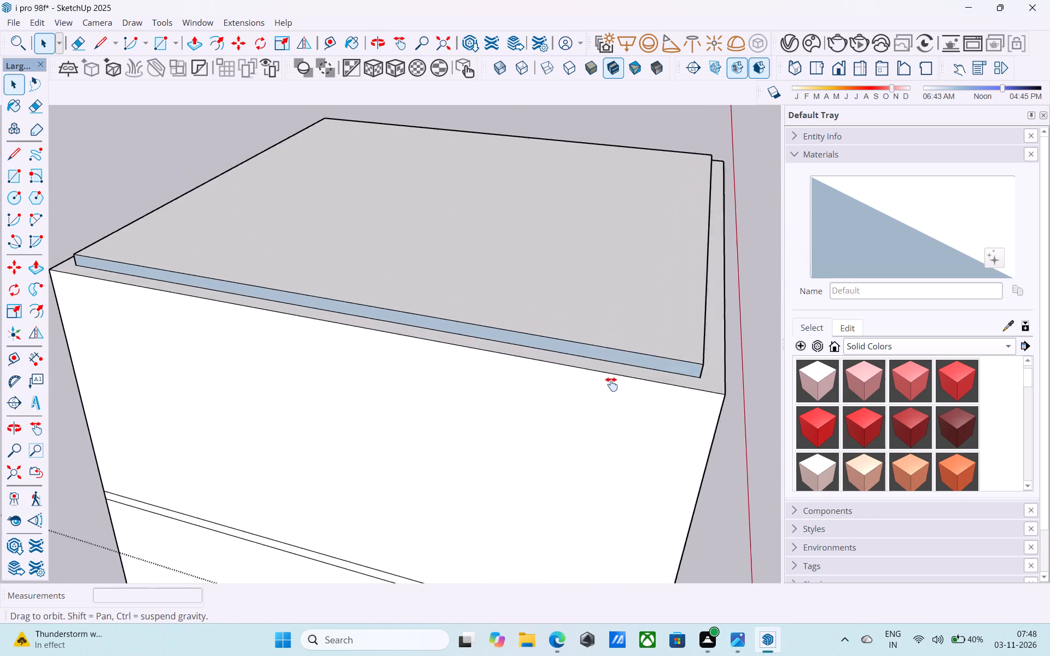
shift+middle_drag(611, 384, 327, 321)
scroll(326, 321, down, 5)
scroll(479, 384, up, 14)
click(469, 399)
right_click(469, 399)
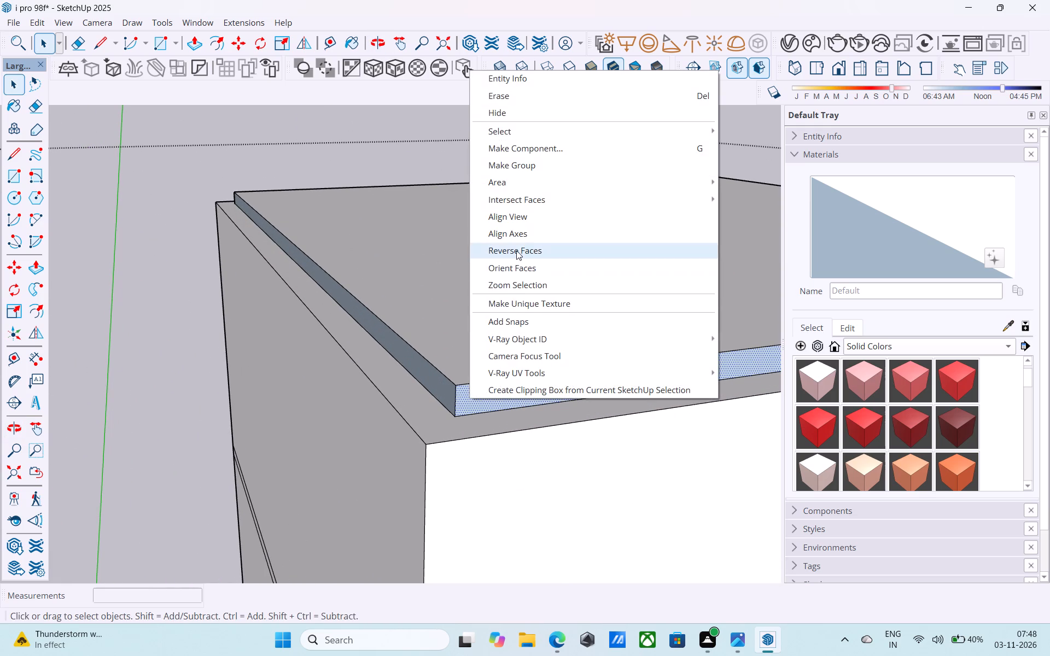
click(516, 250)
scroll(498, 296, up, 8)
scroll(435, 389, down, 5)
middle_drag(445, 426, 491, 311)
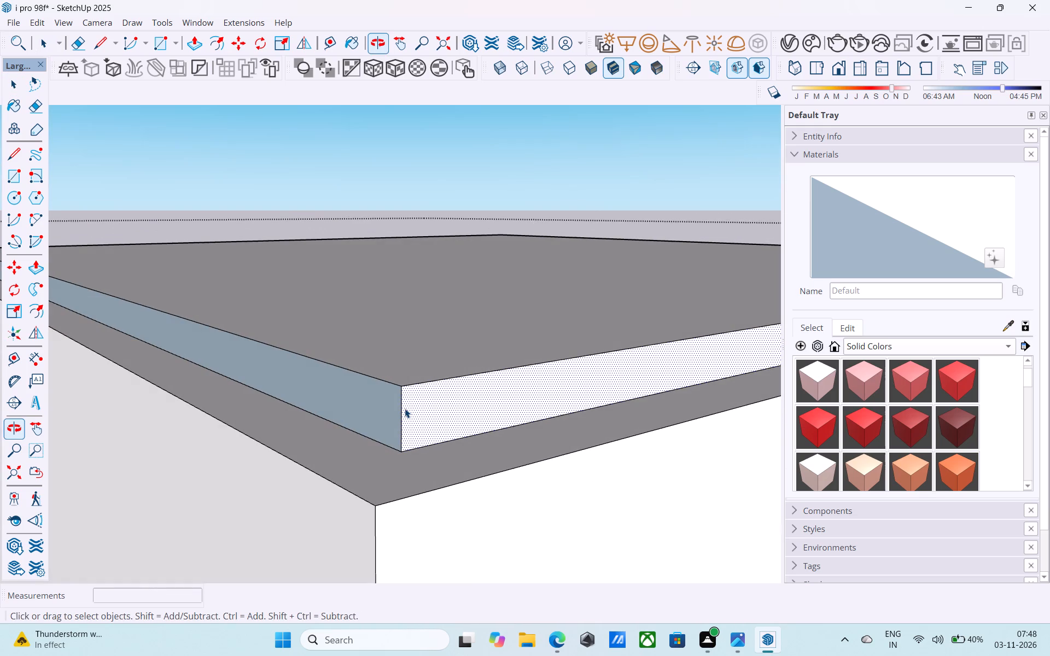
click(382, 401)
right_click(382, 401)
click(430, 254)
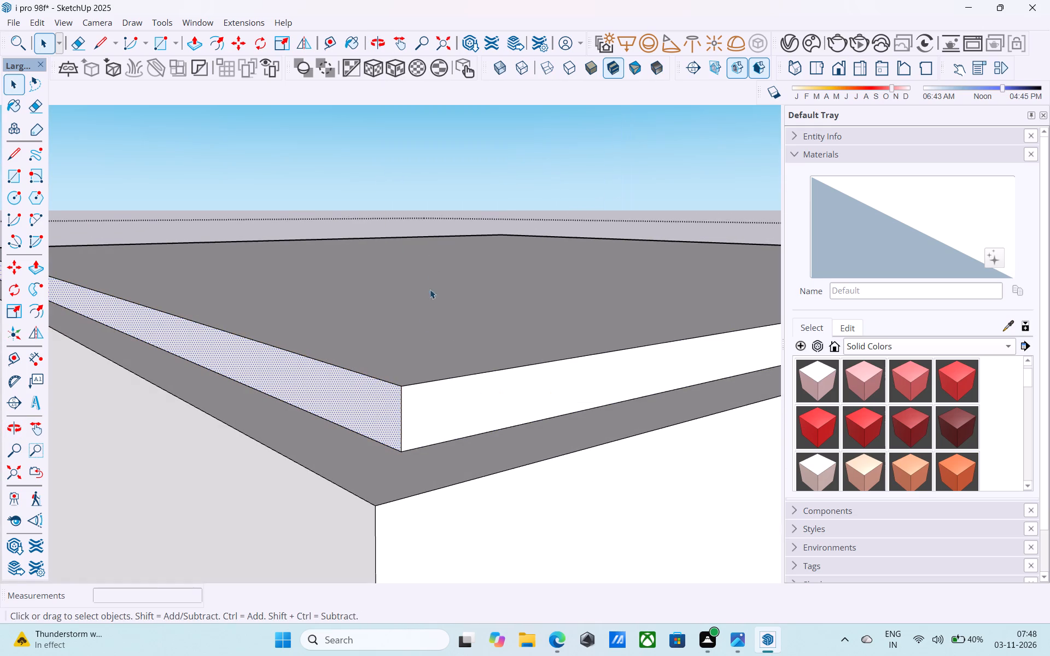
Push/Pull two adjacent side faces of the top cap outward 9", flush with the outer walls.
key(p)
click(369, 402)
click(302, 497)
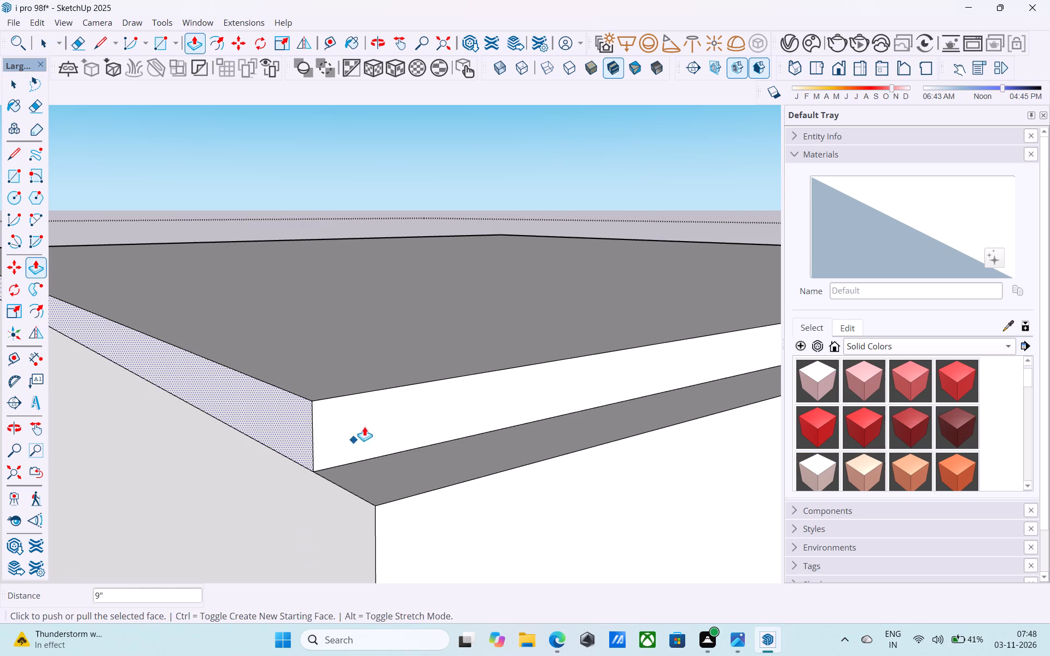
key(space)
click(375, 412)
key(p)
click(375, 412)
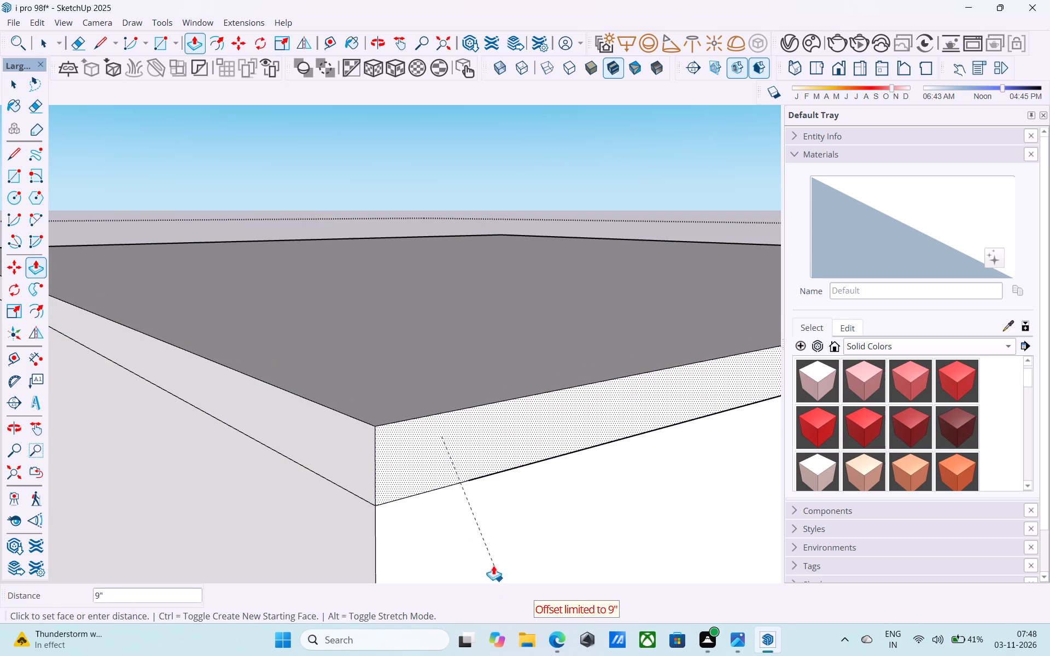
click(481, 528)
key(space)
Push/Pull the remaining two side faces of the top cap outward 9", flush with the outer walls.
scroll(484, 514, down, 18)
middle_drag(480, 482, 411, 450)
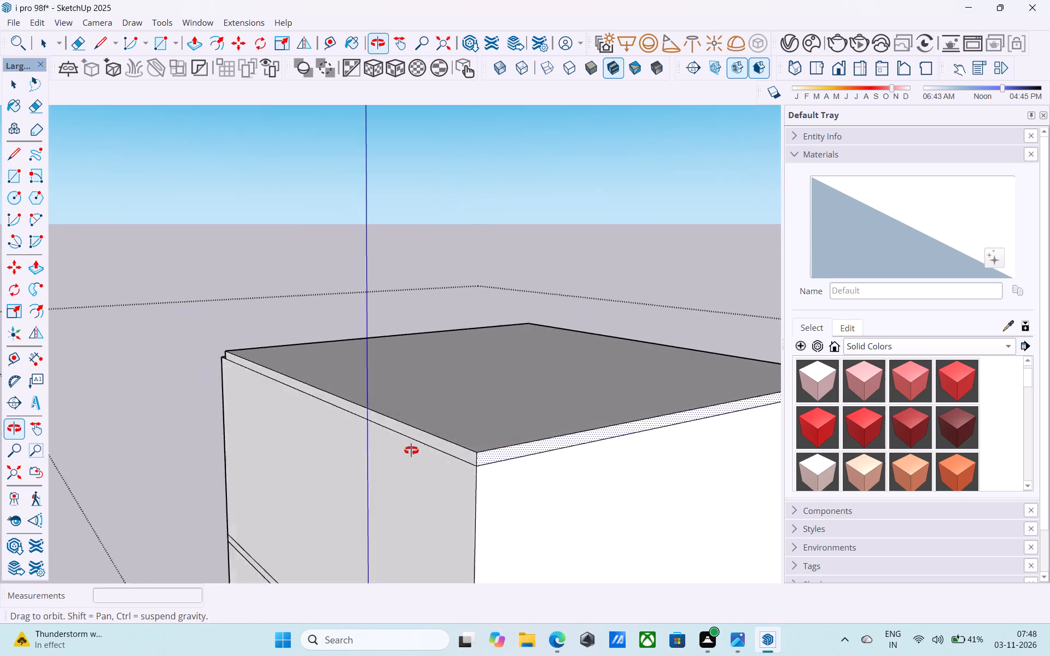
middle_drag(411, 450, 75, 513)
scroll(179, 486, down, 12)
middle_drag(348, 507, 113, 384)
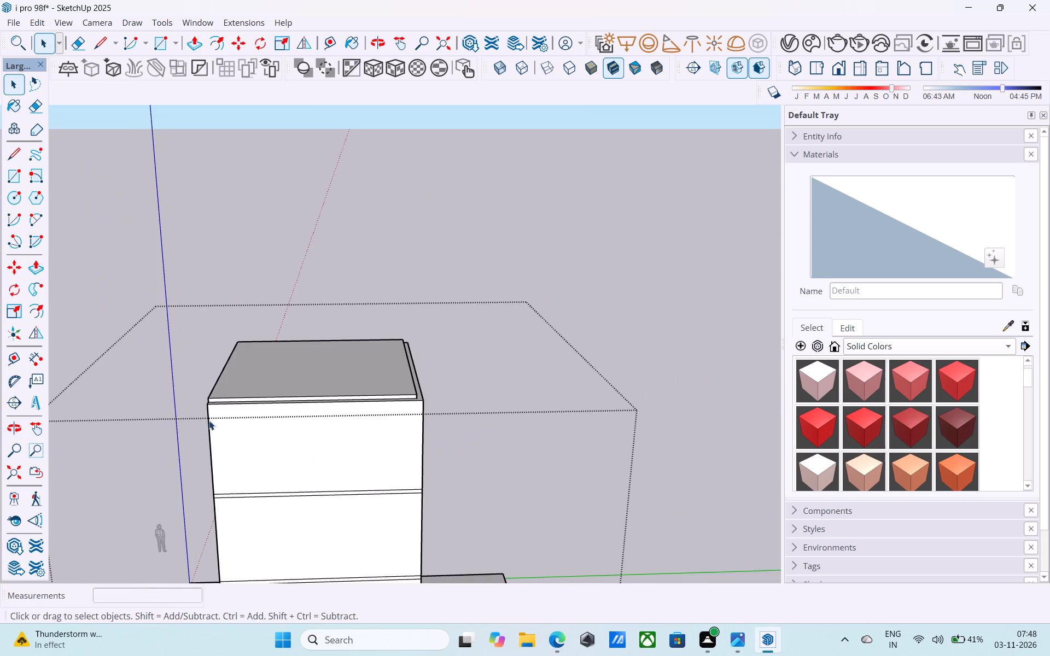
middle_drag(319, 451, 197, 416)
middle_click(197, 416)
scroll(244, 344, up, 10)
shift+middle_drag(286, 367, 311, 357)
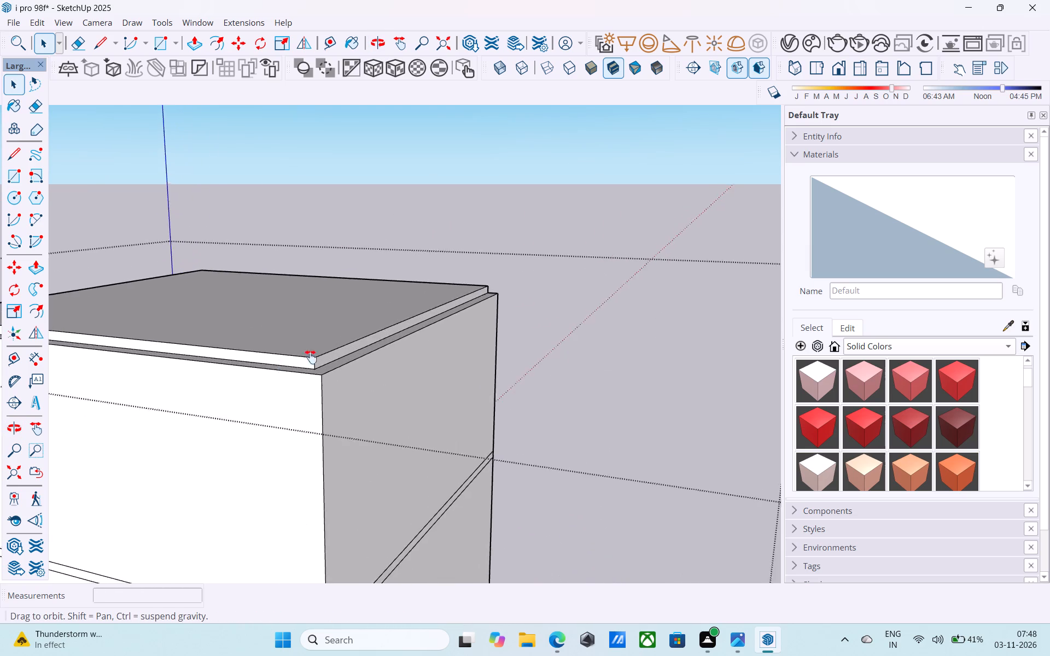
shift+middle_drag(311, 357, 306, 360)
shift+middle_drag(590, 394, 543, 359)
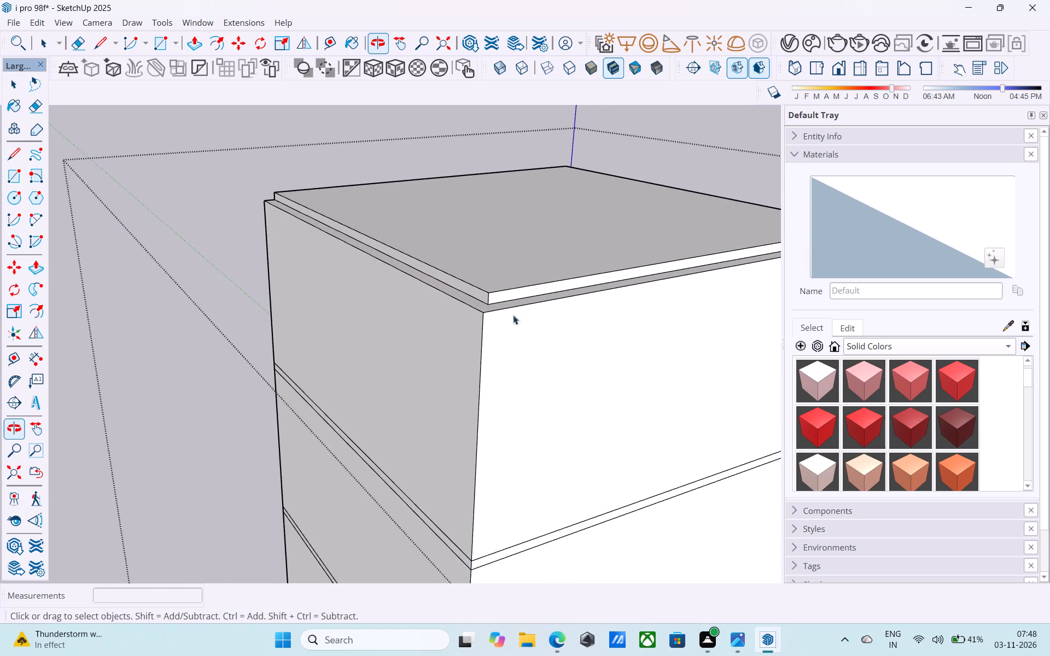
scroll(502, 300, up, 6)
click(469, 292)
key(p)
click(461, 288)
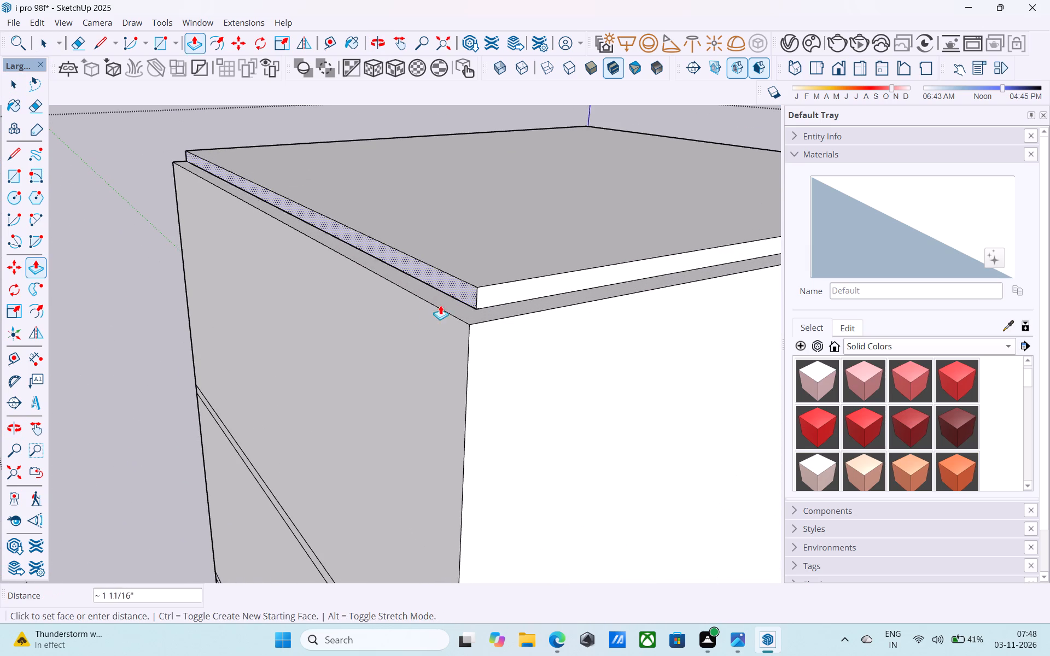
click(415, 329)
key(space)
click(468, 296)
key(p)
click(468, 297)
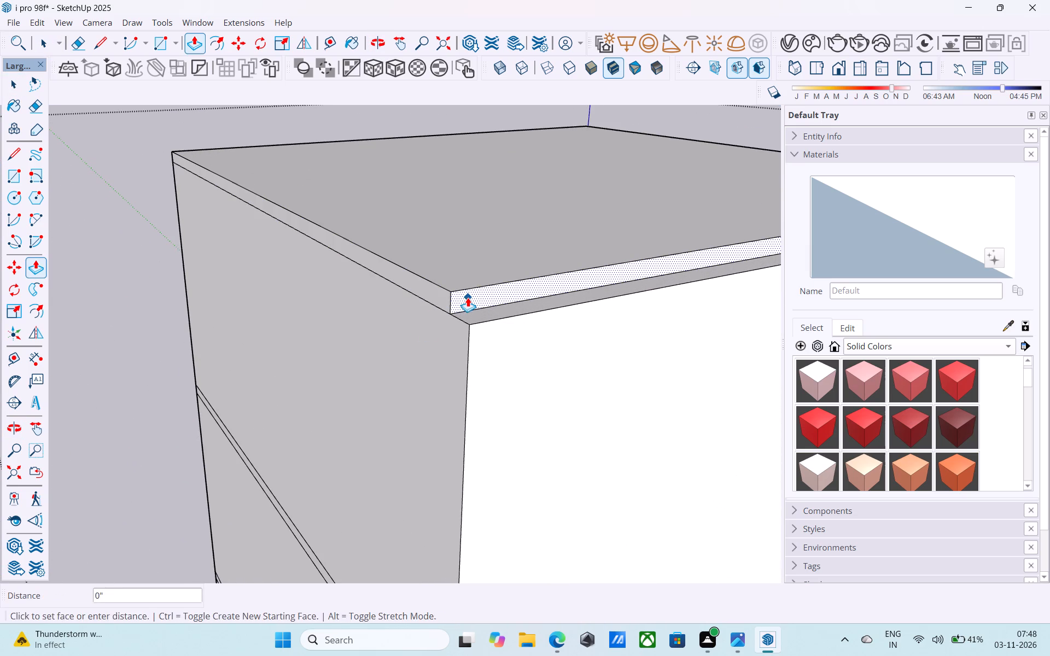
click(507, 383)
key(space)
Examine the whole four-storey block and its base slab from several angles.
scroll(306, 423, down, 12)
scroll(249, 418, down, 6)
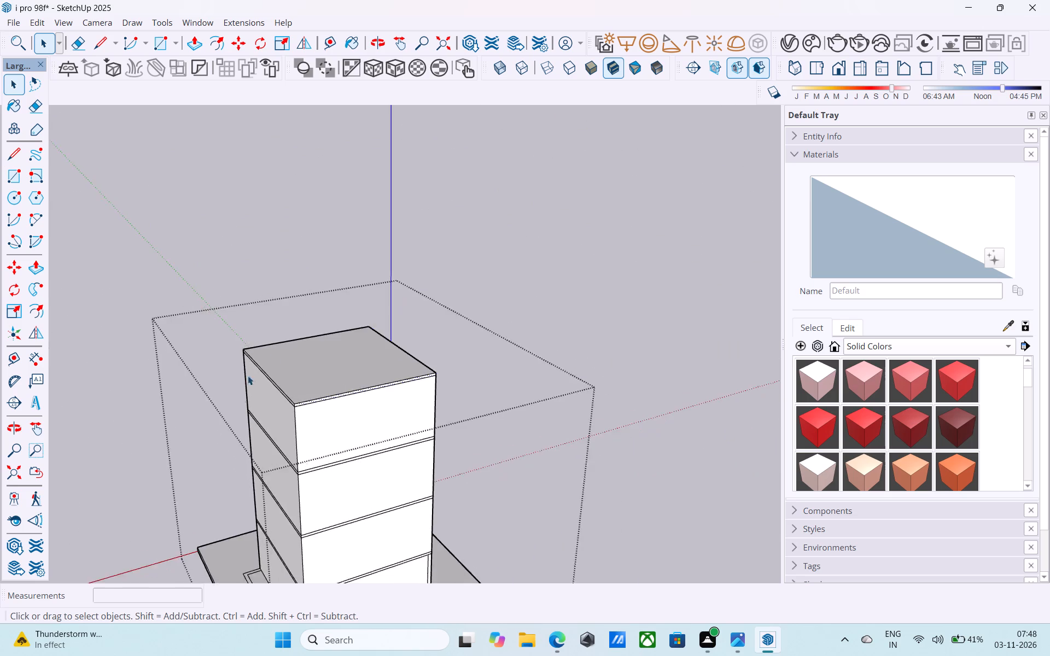
scroll(271, 354, down, 6)
middle_drag(327, 329, 329, 323)
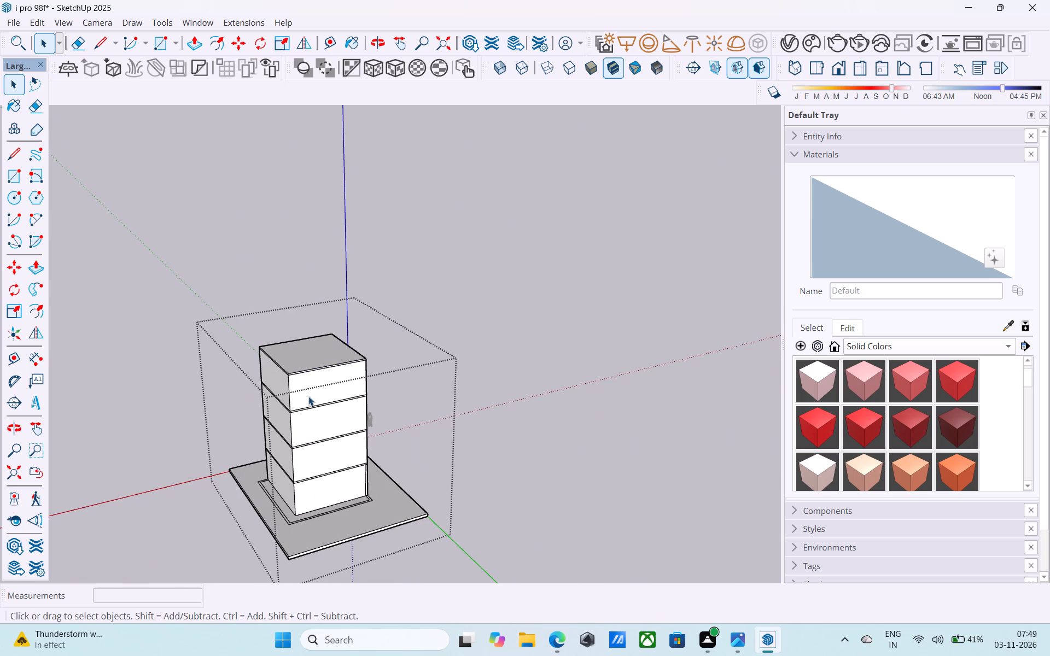
scroll(309, 397, down, 5)
middle_drag(310, 398, 352, 384)
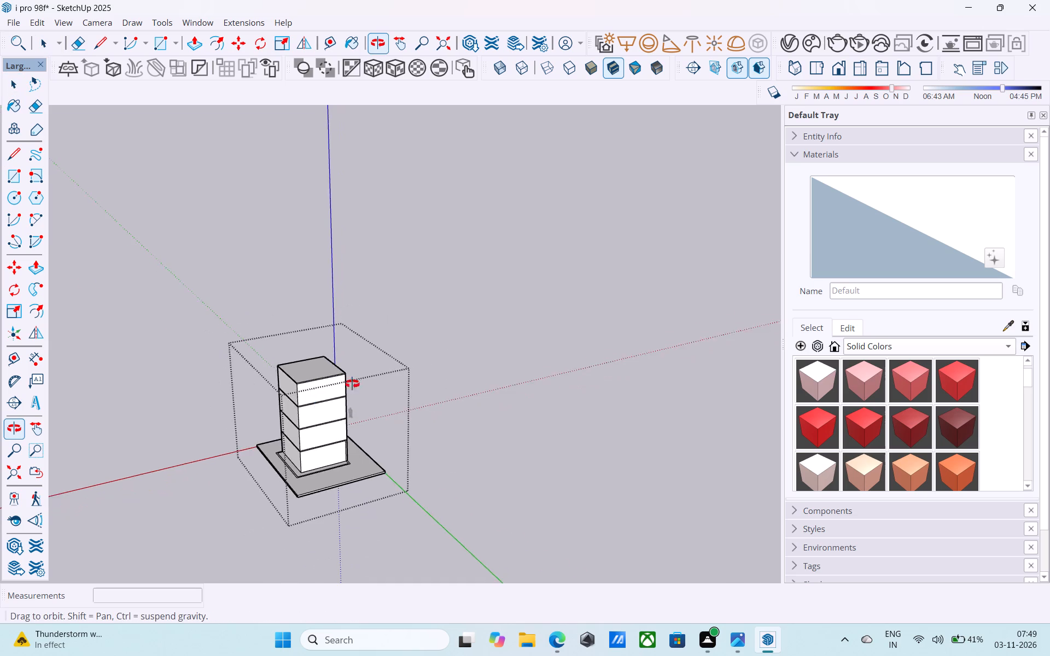
middle_drag(352, 384, 495, 340)
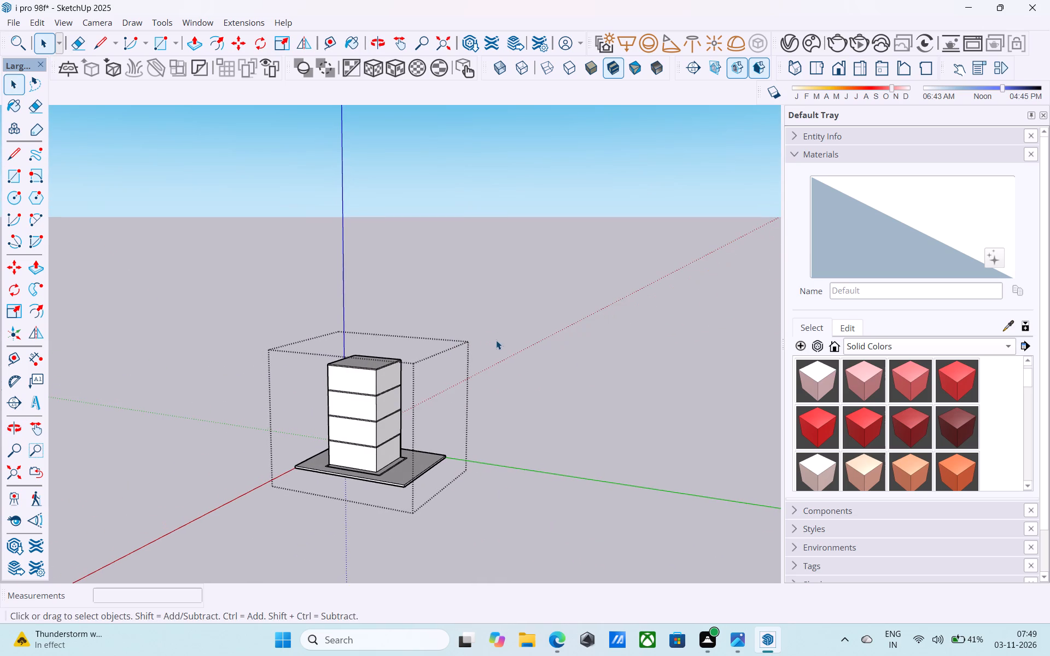
middle_drag(496, 340, 468, 407)
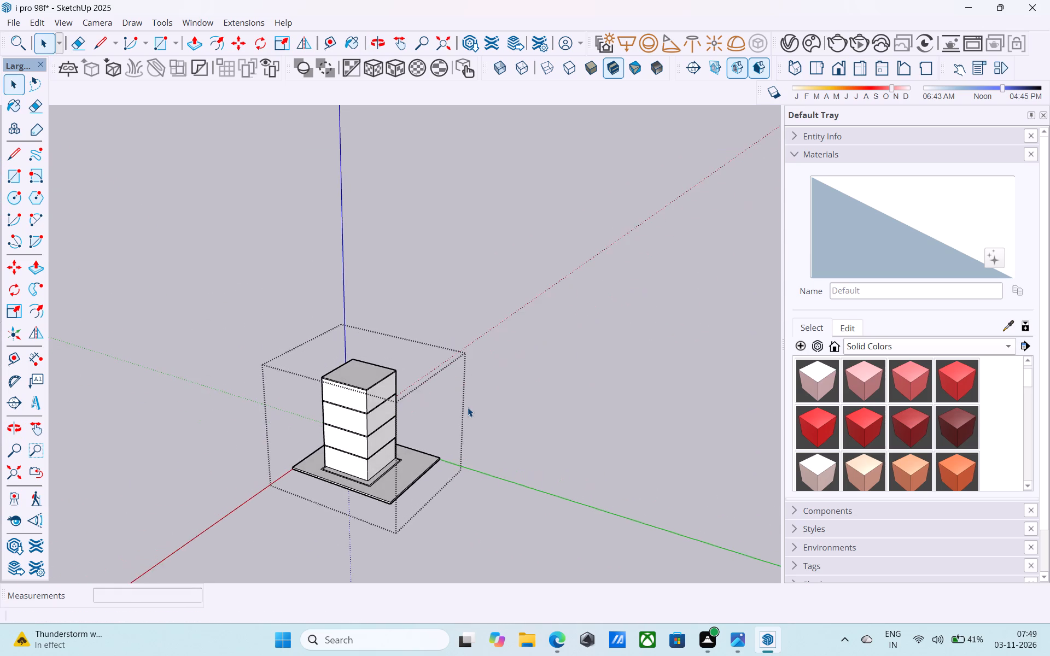
middle_drag(468, 407, 437, 431)
Offset the outline of the top cap's upper face 9" inward to form a wall ring.
scroll(329, 401, up, 7)
scroll(364, 377, down, 1)
scroll(364, 377, up, 13)
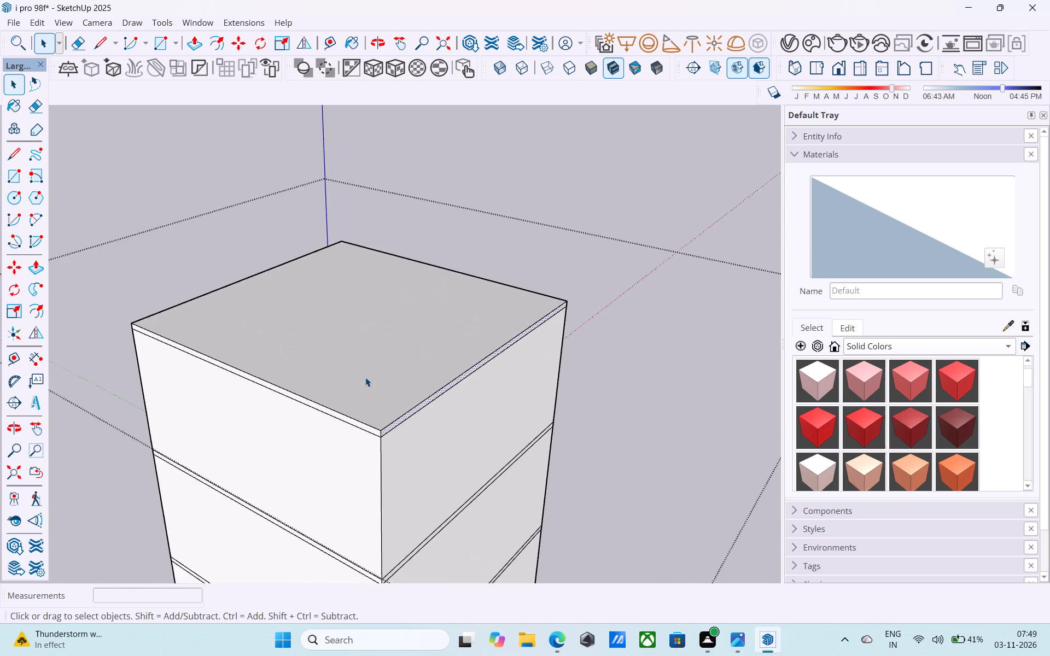
scroll(365, 377, up, 2)
click(365, 377)
key(f)
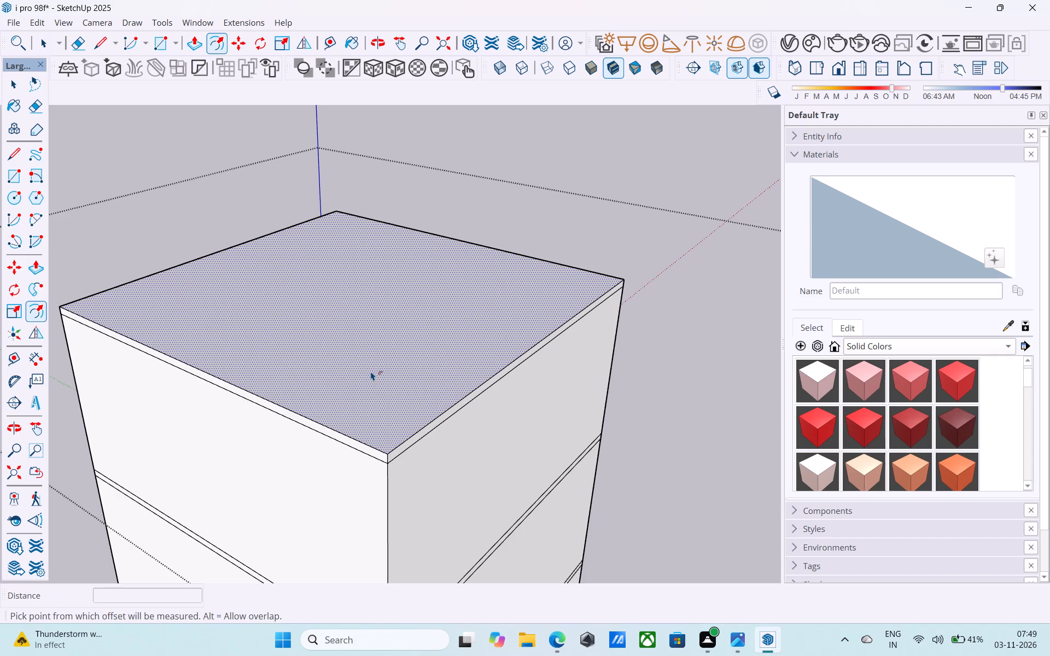
click(371, 371)
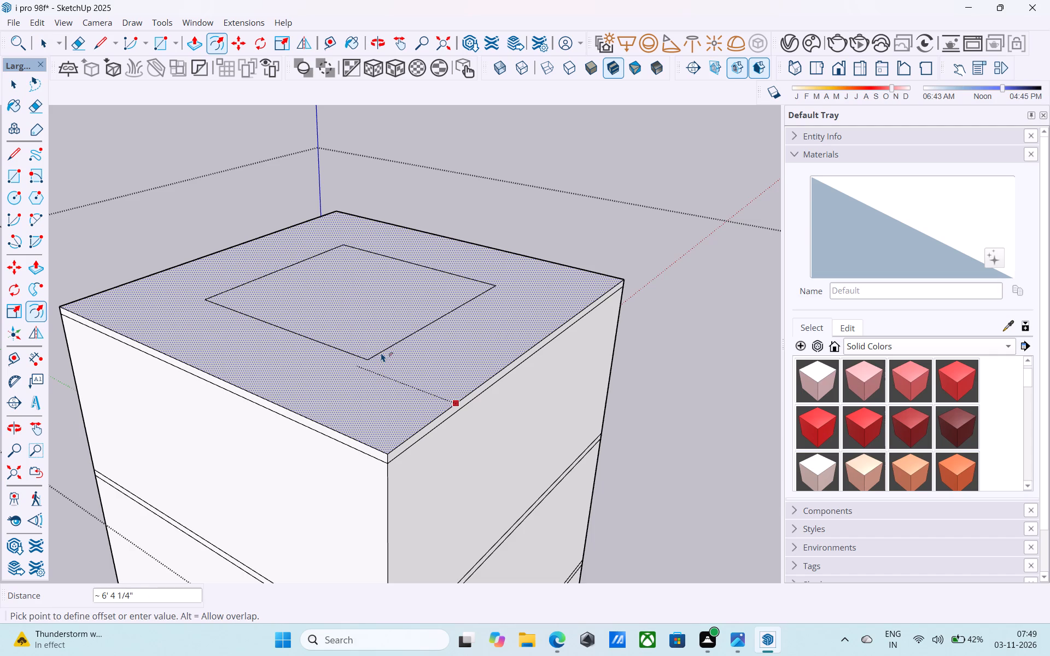
text(9")
key(Return)
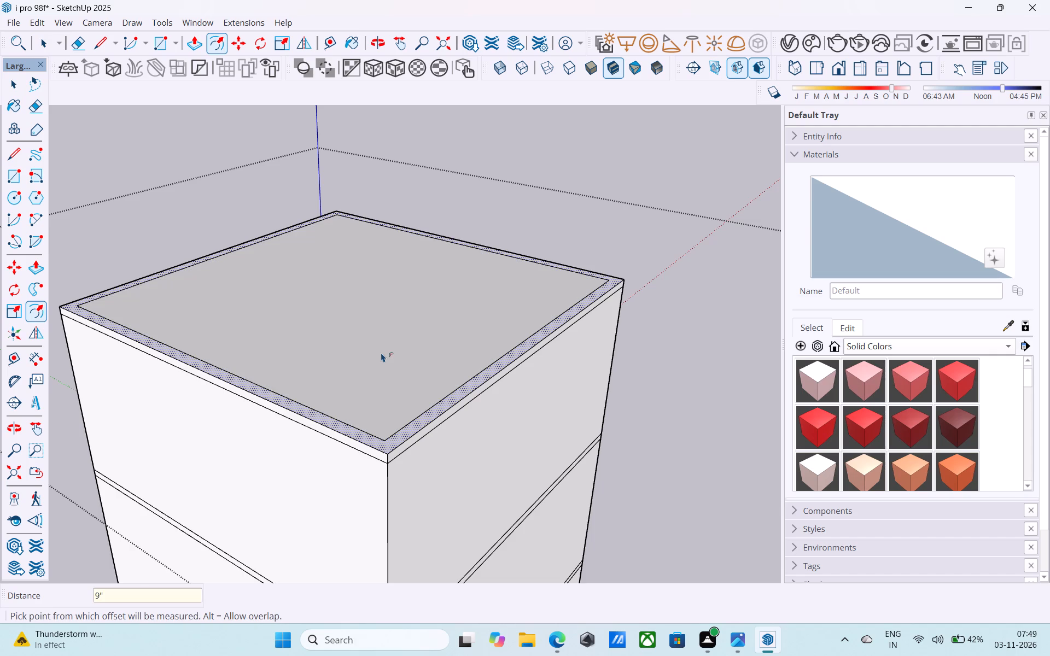
key(space)
Push/Pull the 9" ring up 12' to raise the fifth storey's walls.
key(p)
click(413, 419)
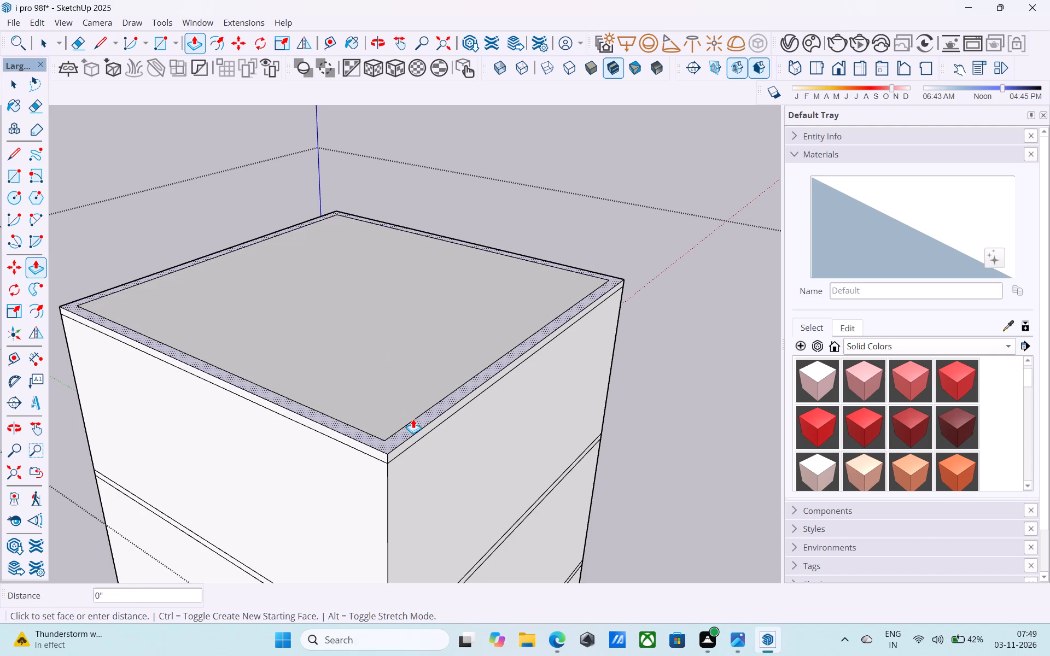
text(12')
key(Return)
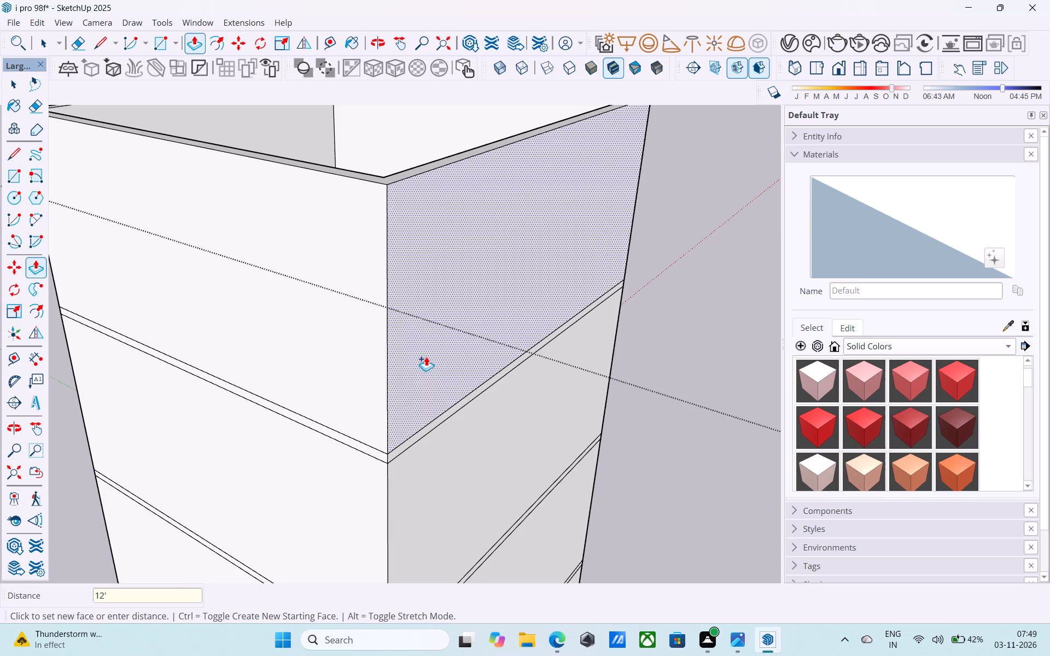
key(space)
Draw a rectangle between opposite inner corners of the new walls to close the fifth storey's top opening.
key(r)
scroll(426, 355, down, 11)
shift+middle_drag(395, 384, 359, 546)
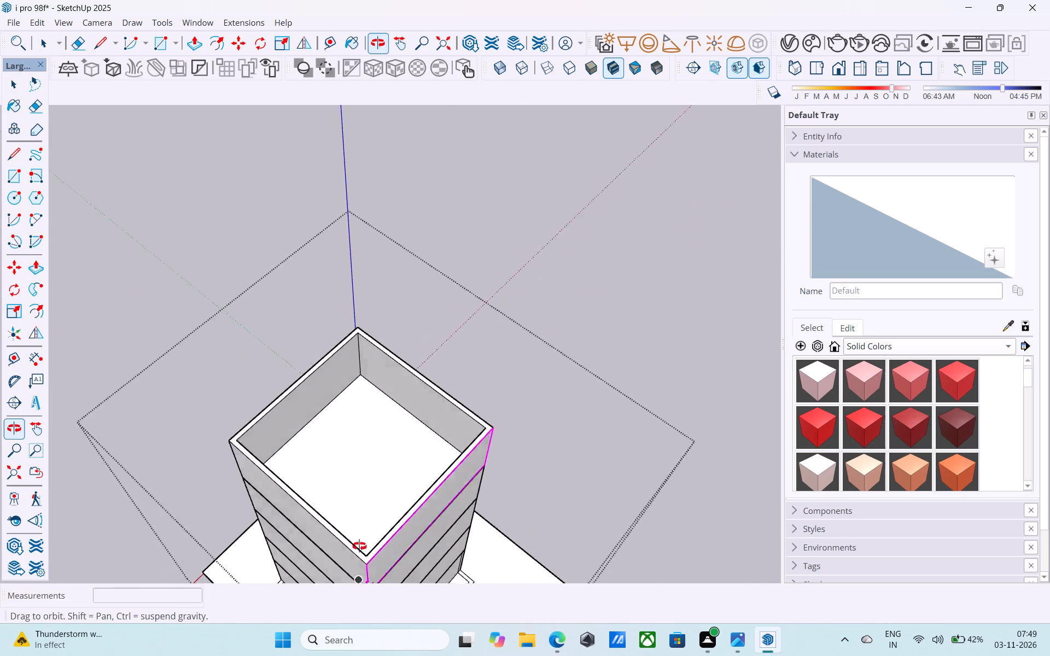
shift+middle_drag(359, 546, 357, 550)
scroll(365, 357, up, 14)
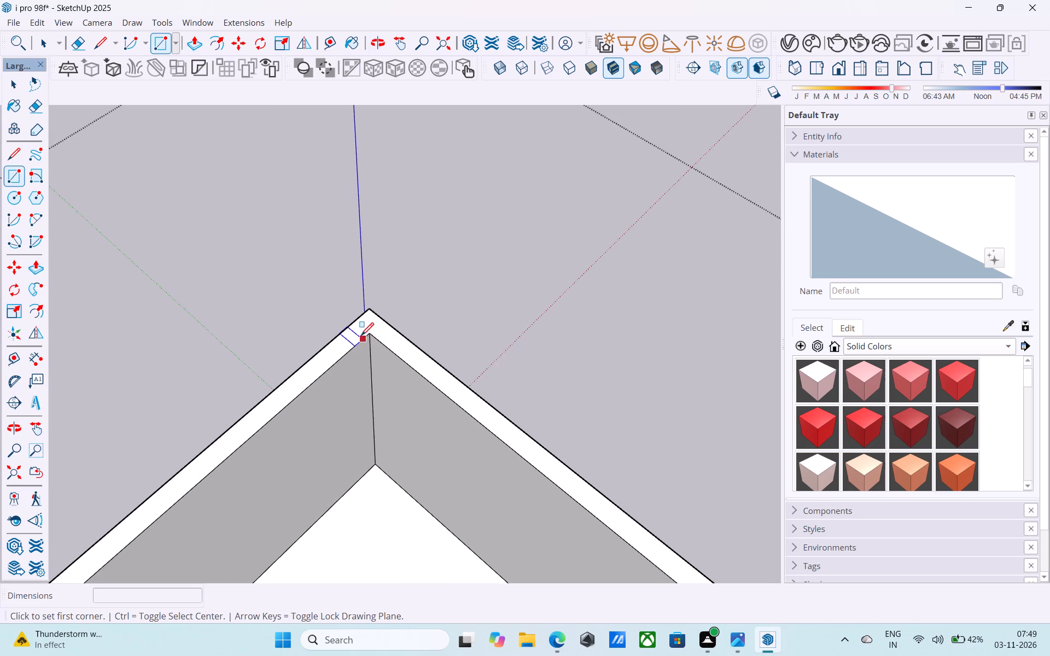
click(367, 337)
scroll(382, 253, down, 11)
scroll(366, 517, up, 6)
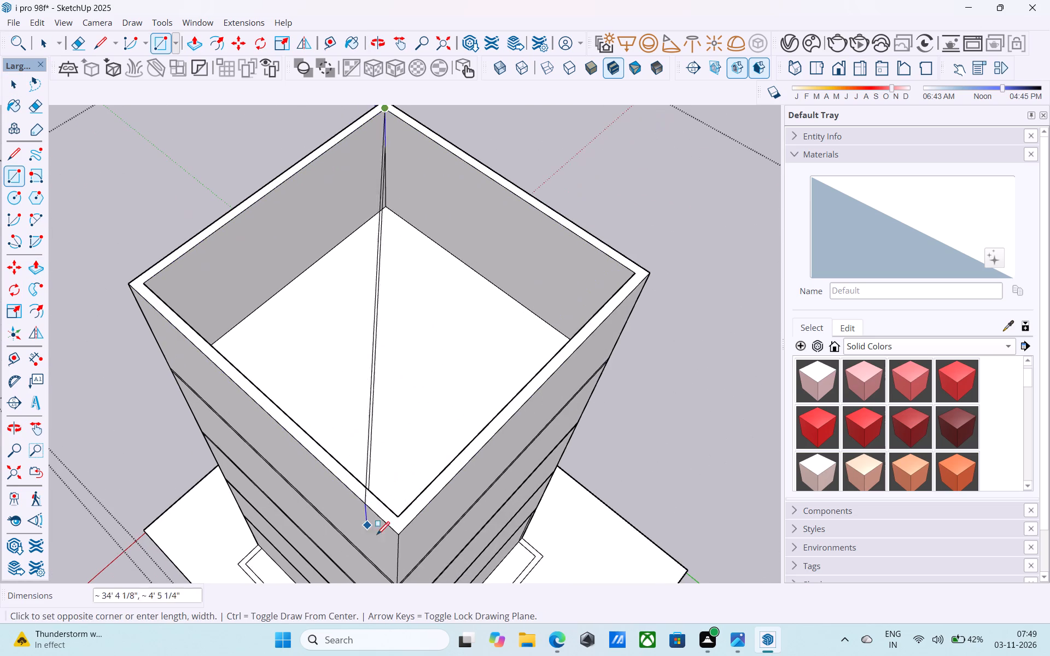
click(394, 516)
scroll(394, 468, down, 6)
key(space)
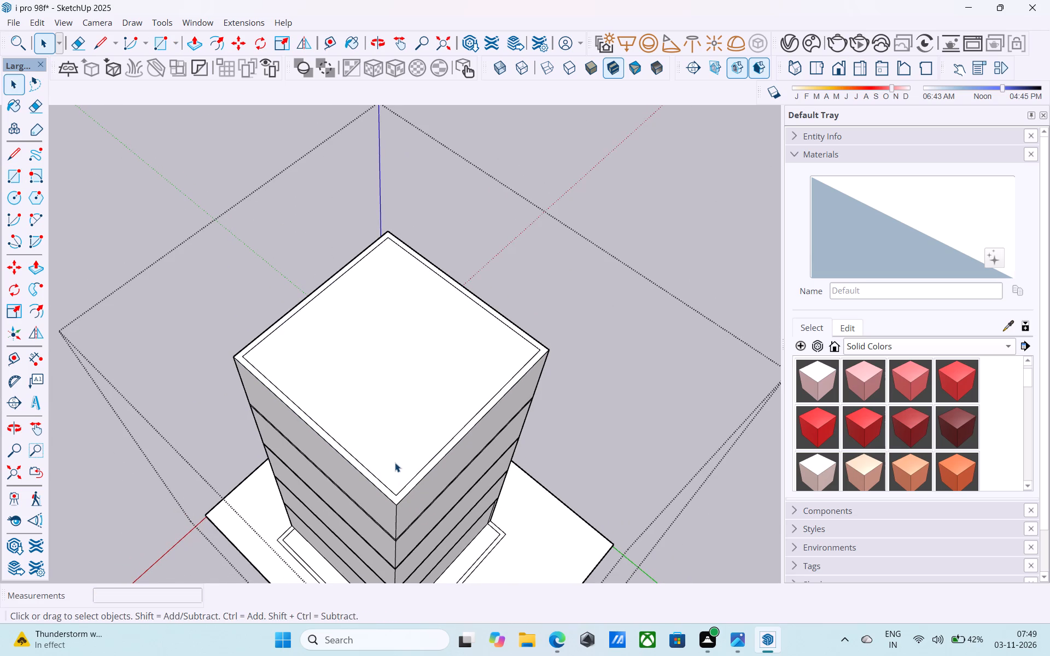
Reverse the new face that closes the fifth storey's top opening.
click(395, 462)
right_click(395, 462)
click(436, 311)
scroll(396, 396, down, 6)
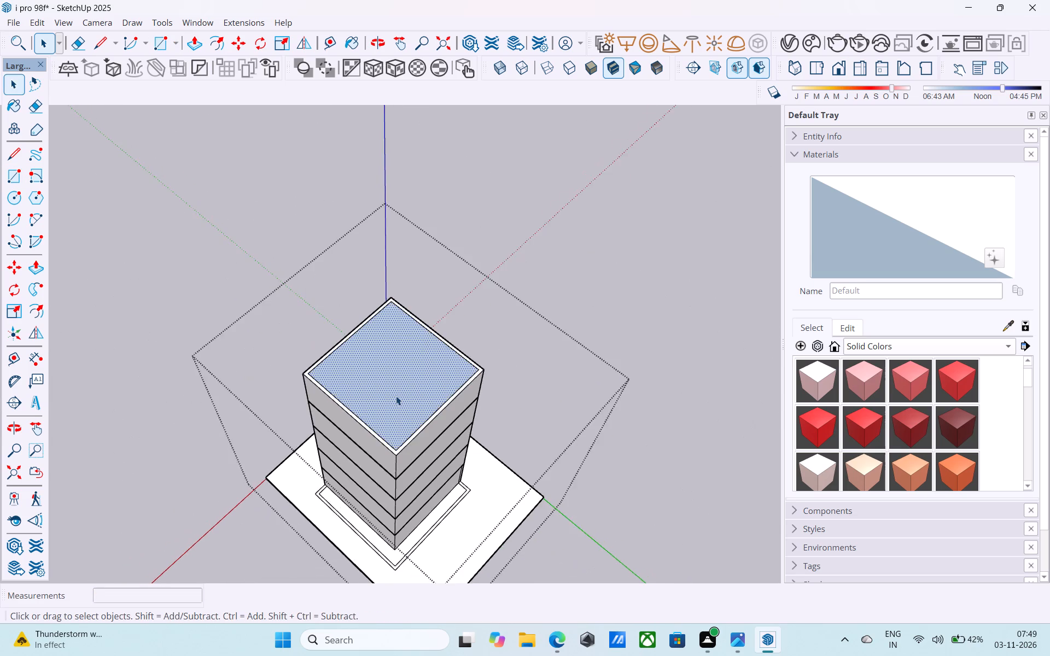
Draw a 6" vertical line up from one inner corner of the fifth storey's wall top.
middle_drag(396, 396, 387, 374)
key(l)
scroll(364, 278, up, 16)
scroll(384, 313, down, 1)
scroll(384, 313, up, 3)
click(409, 285)
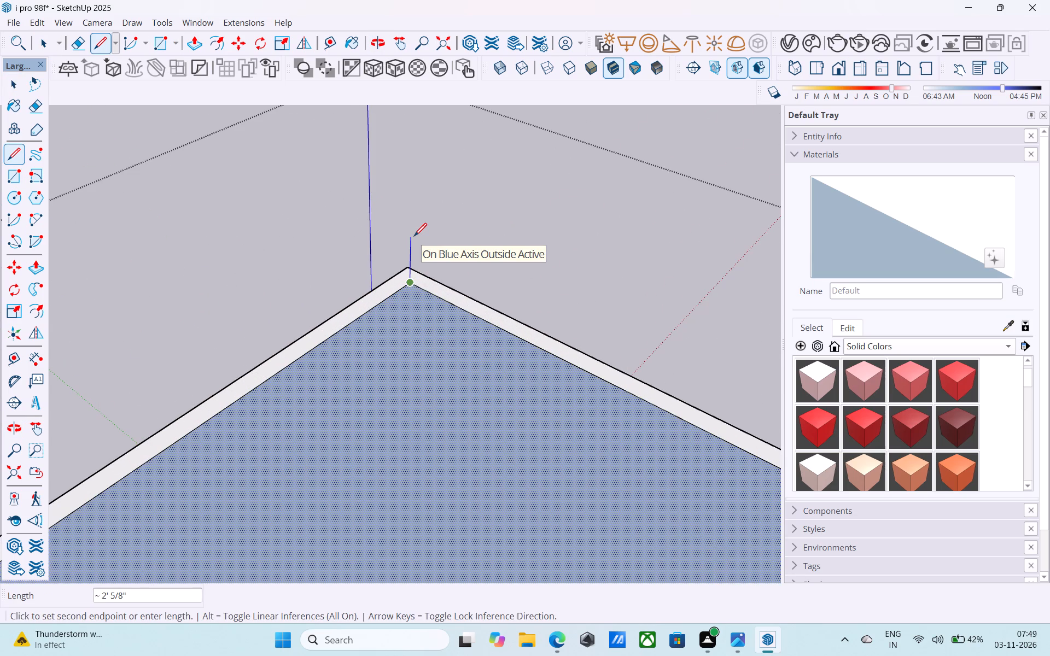
text(6")
key(Return)
key(space)
Draw a 6" vertical line up from the diagonally opposite inner corner of the wall top.
scroll(367, 232, down, 12)
key(l)
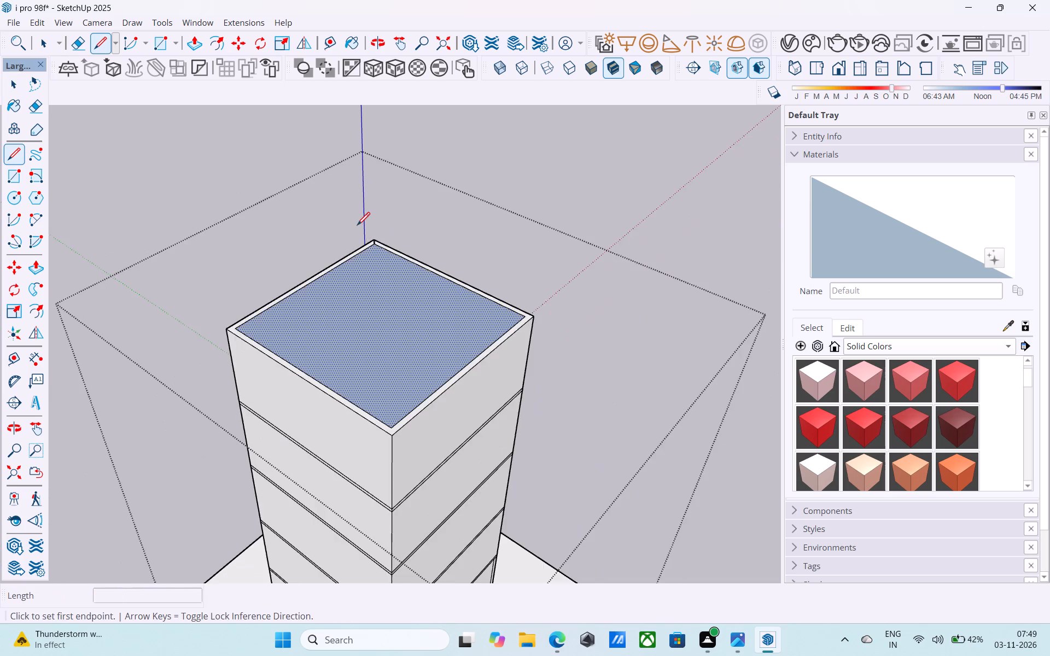
scroll(411, 379, down, 3)
scroll(389, 399, up, 17)
middle_drag(419, 446, 342, 339)
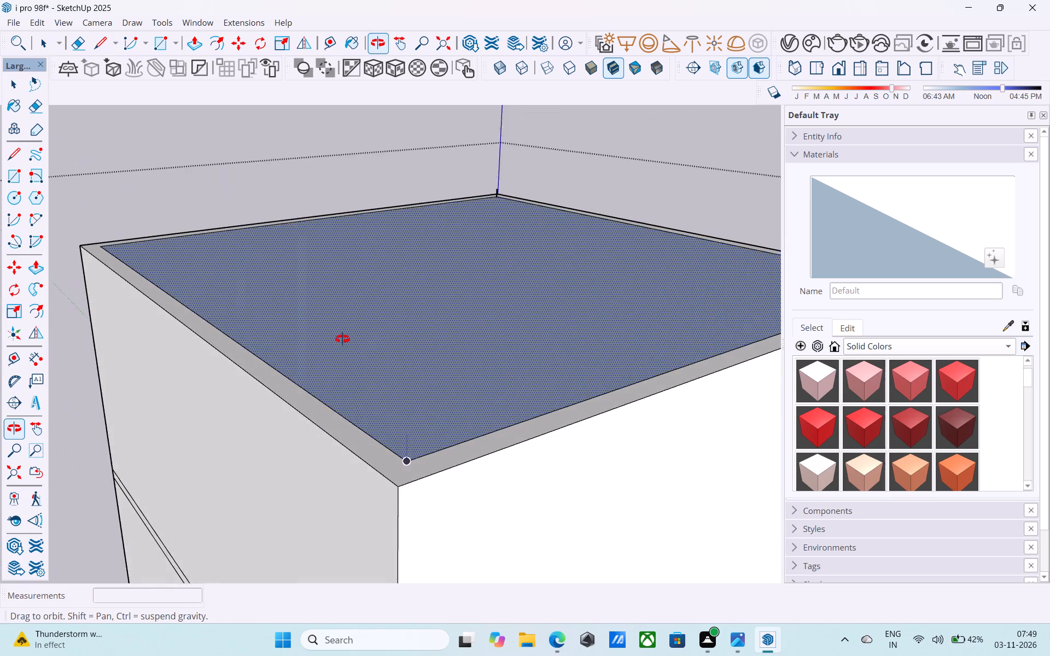
middle_drag(342, 339, 349, 340)
shift+middle_drag(439, 435, 406, 389)
scroll(374, 411, up, 9)
click(371, 411)
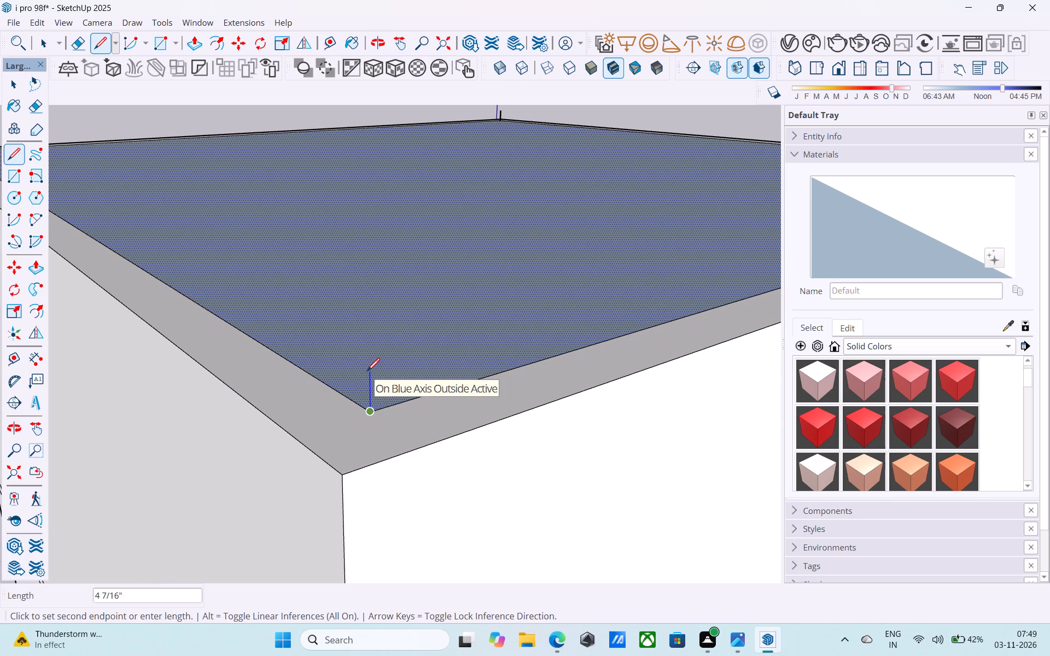
text(6")
key(Return)
key(space)
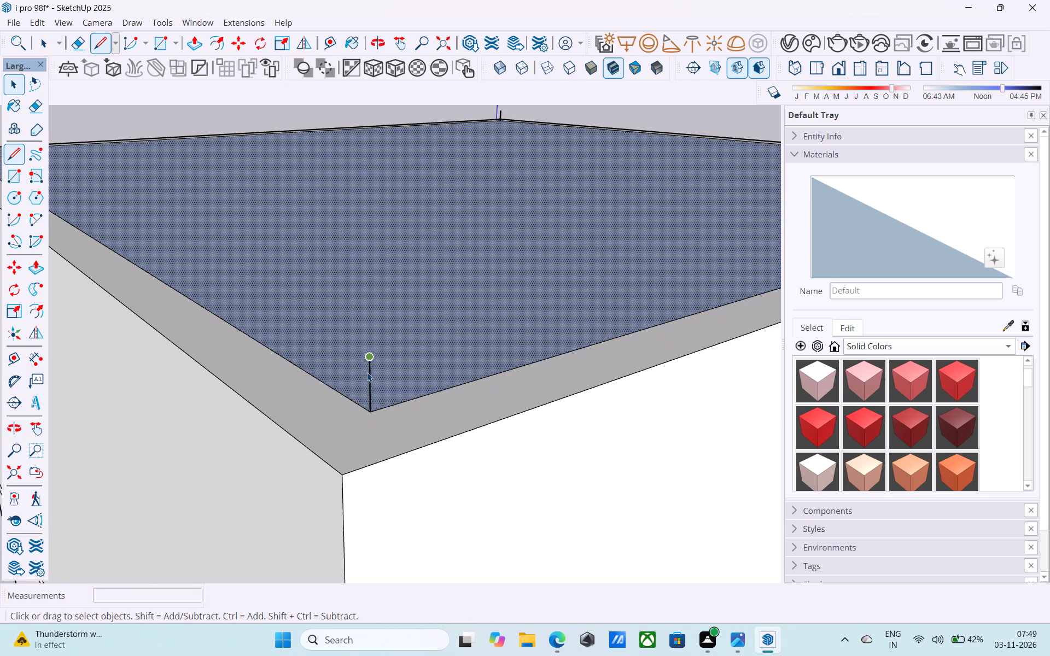
Draw a rectangle between the upper ends of the two 6" lines to form the cap's top face.
key(r)
scroll(367, 372, down, 9)
shift+middle_drag(360, 376, 313, 442)
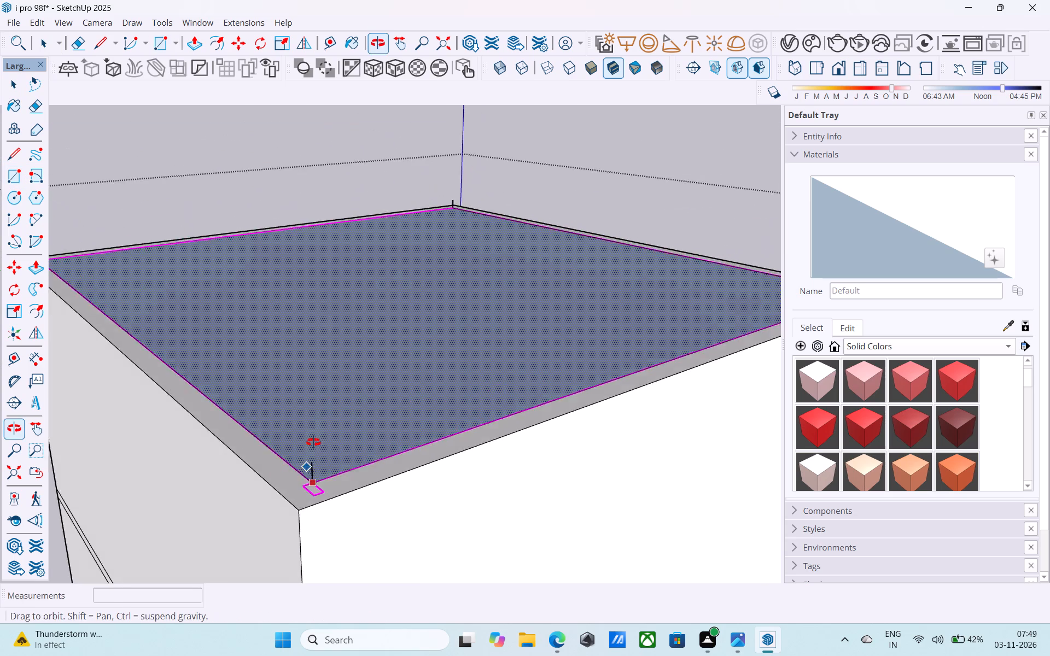
shift+middle_drag(313, 442, 316, 432)
scroll(429, 270, up, 7)
click(443, 237)
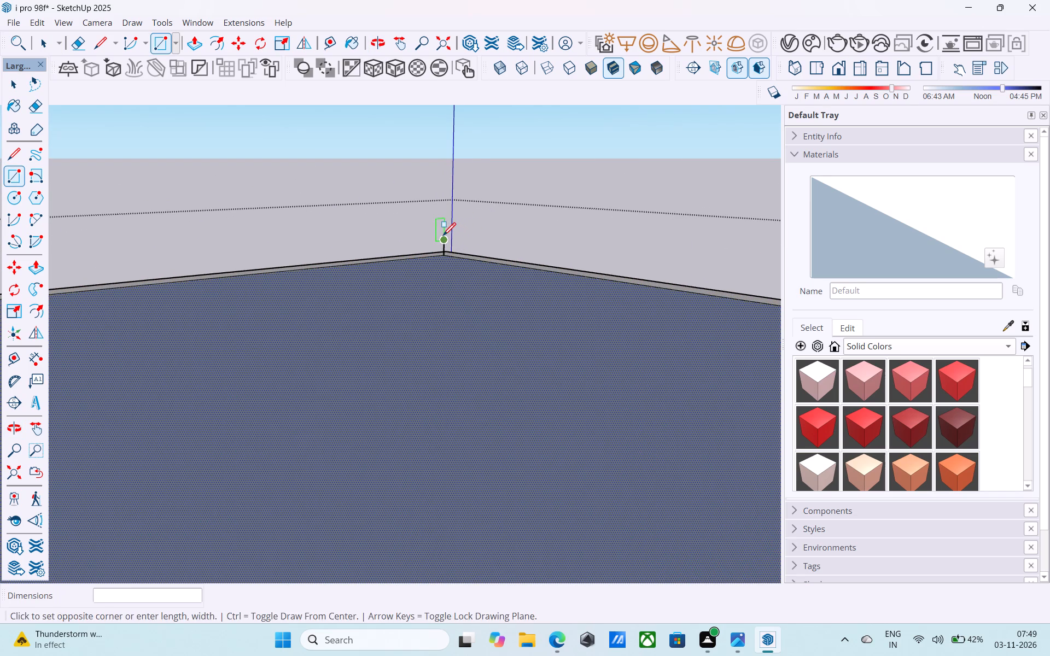
middle_click(445, 215)
scroll(445, 215, down, 9)
scroll(360, 344, up, 9)
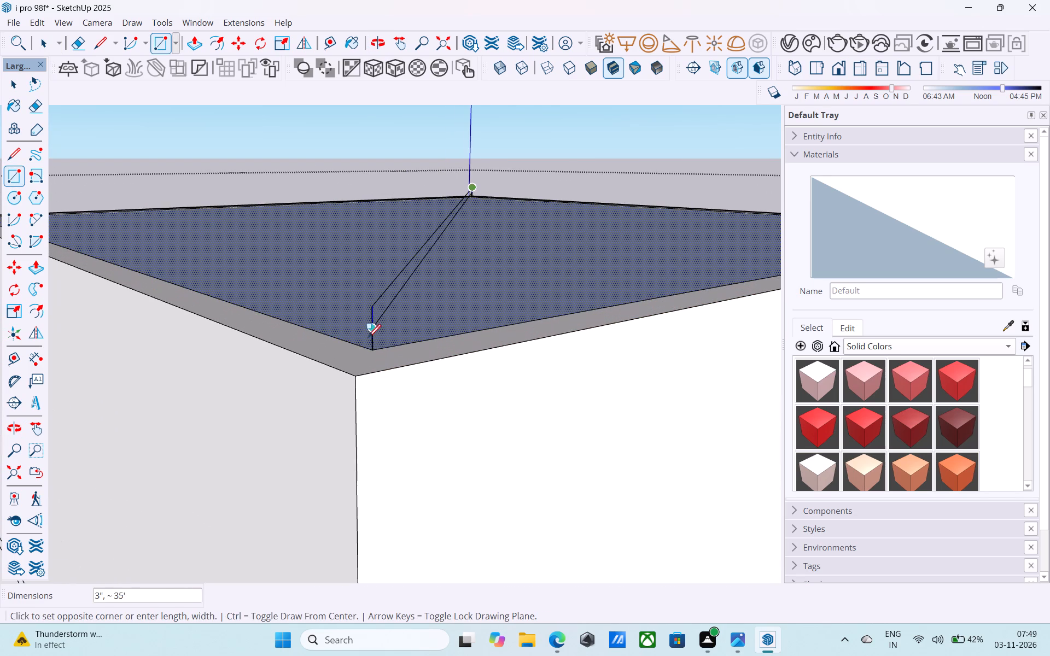
click(369, 311)
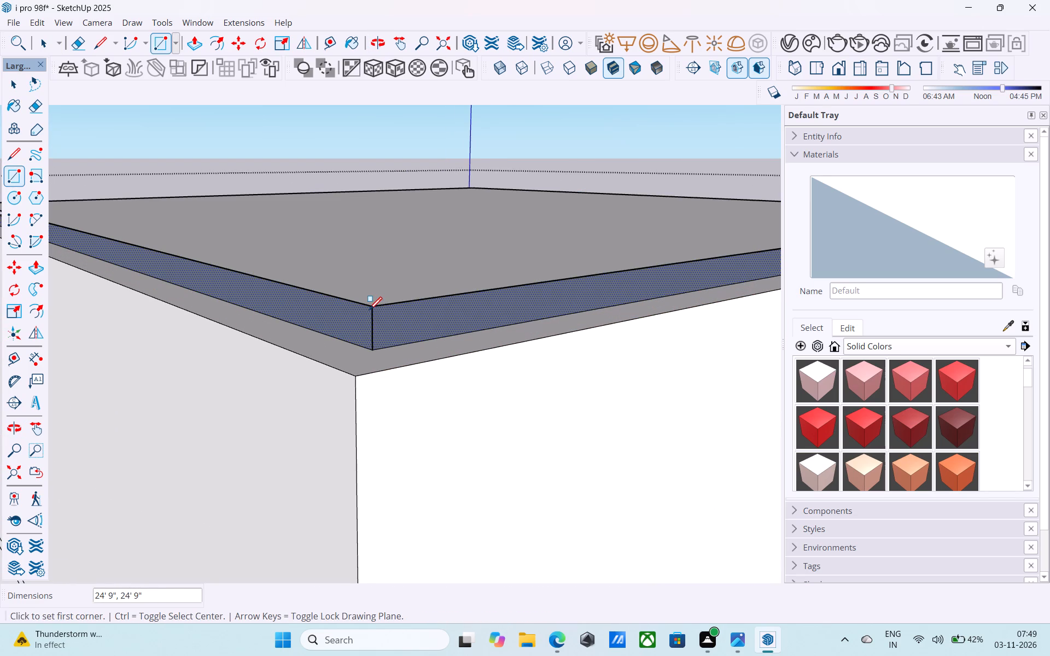
Draw a vertical line at the third inner corner, joining the wall top to the raised cap face.
scroll(376, 327, down, 11)
middle_drag(181, 321, 339, 471)
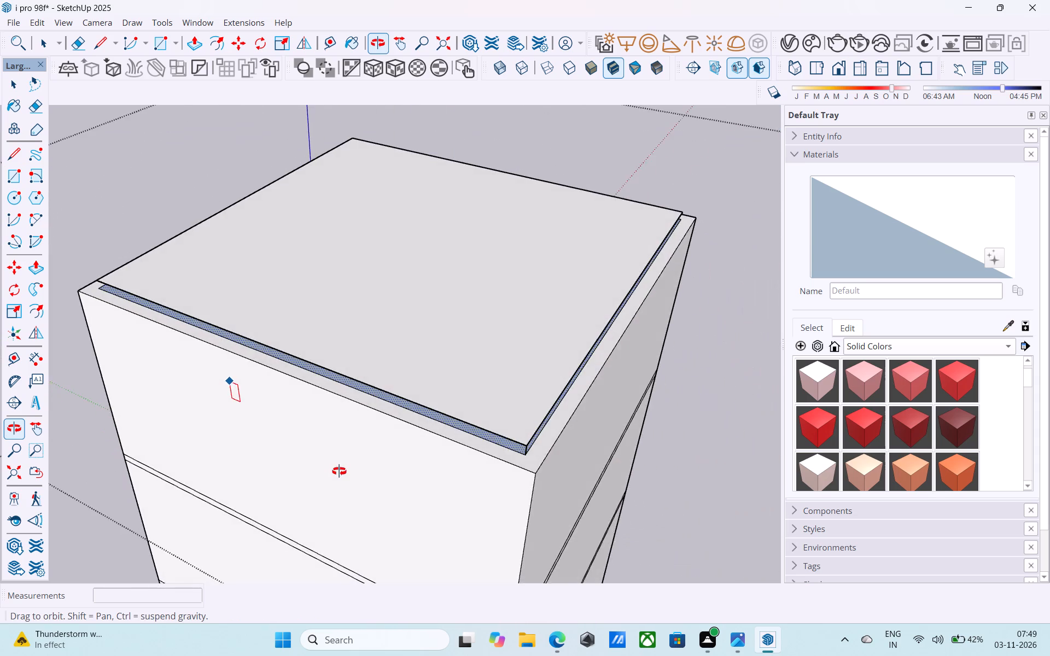
middle_drag(339, 471, 331, 467)
middle_drag(363, 411, 686, 371)
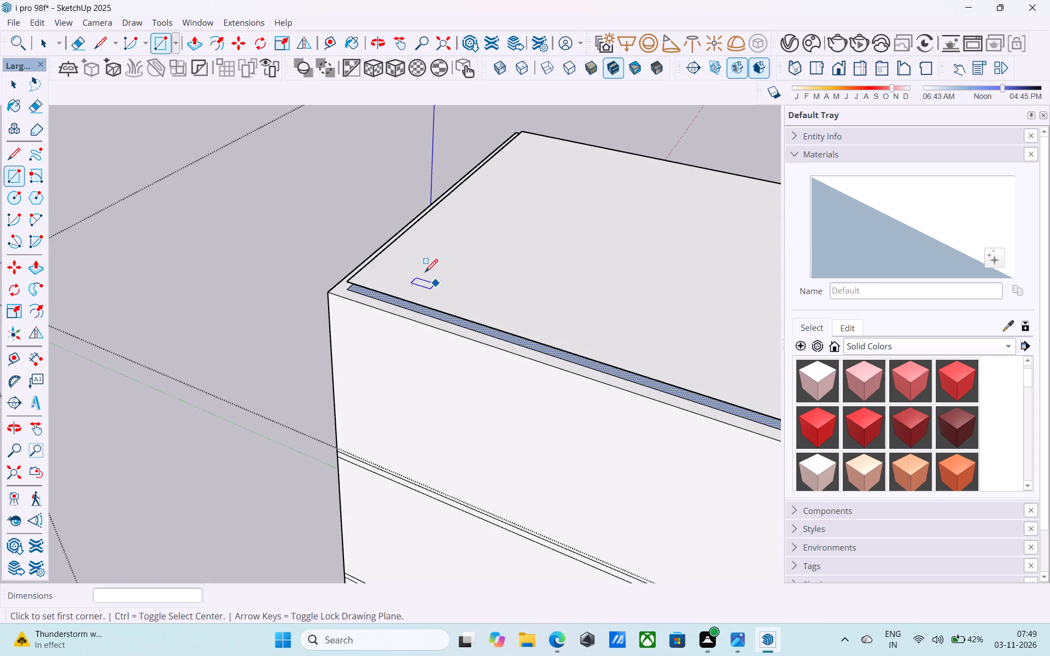
key(l)
scroll(365, 282, up, 19)
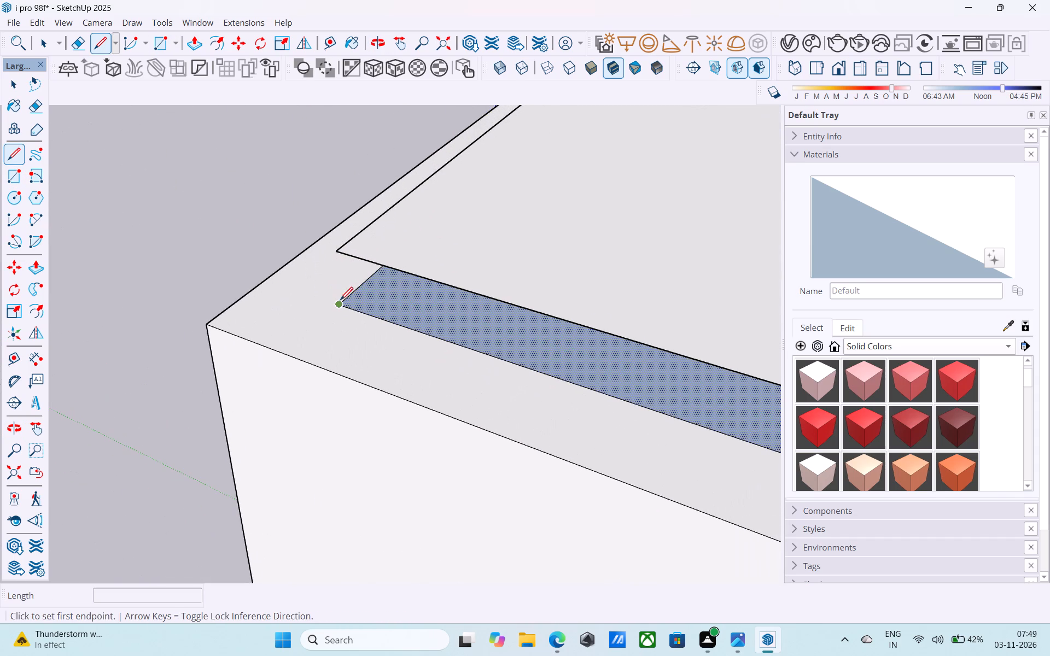
click(340, 301)
click(335, 249)
Draw the fourth corner's 6" vertical line from the wall top to the raised cap face, completing the cap's sides.
scroll(277, 293, down, 20)
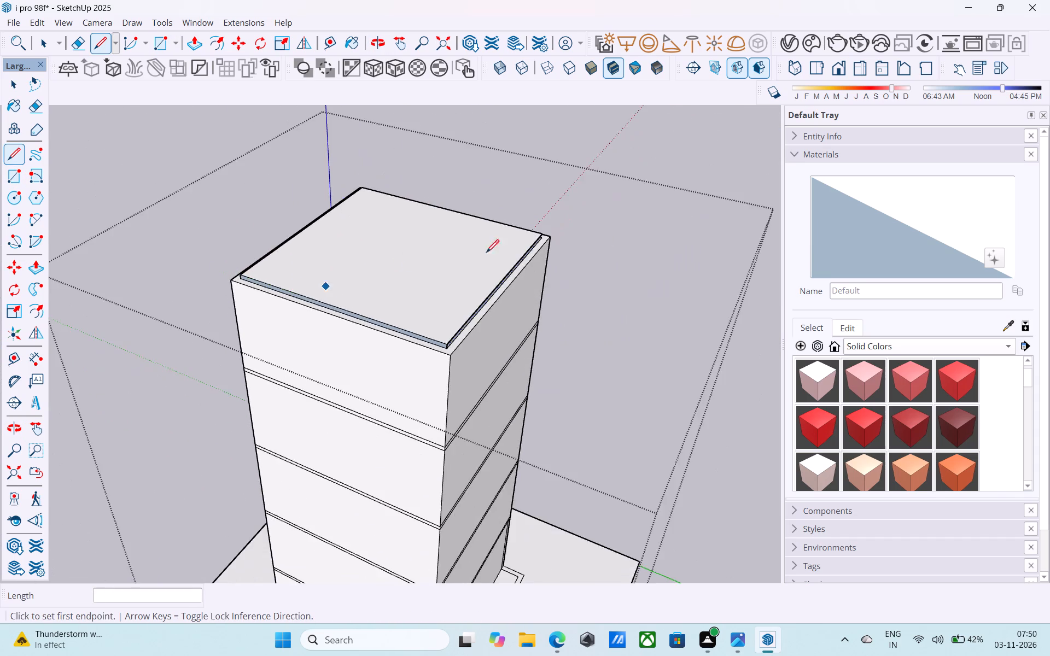
middle_drag(544, 243, 287, 245)
scroll(251, 217, up, 20)
scroll(251, 217, up, 1)
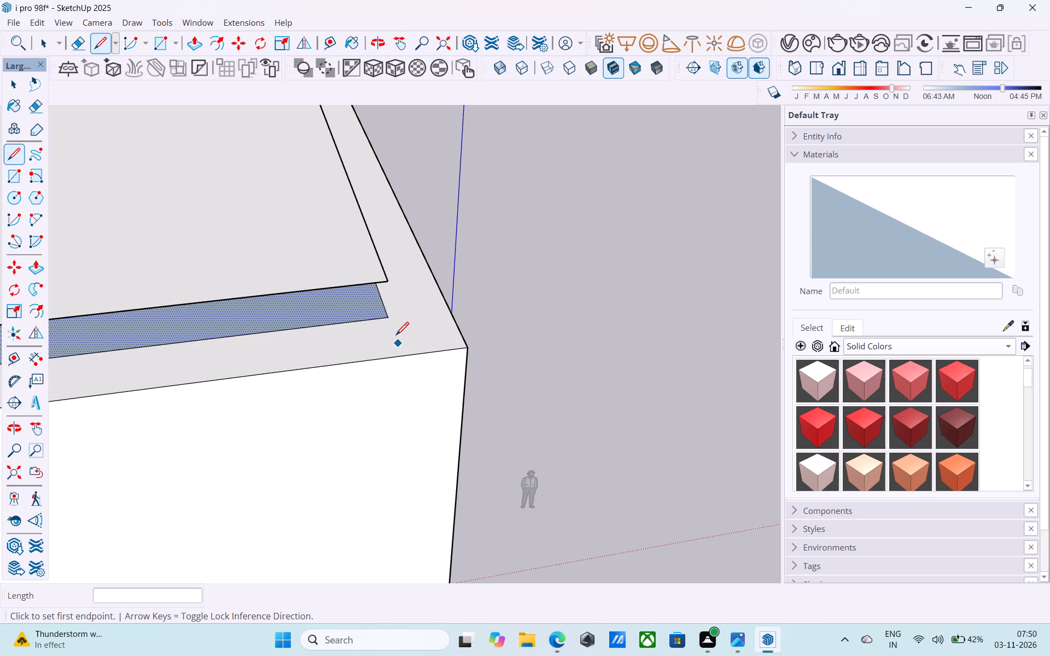
click(391, 311)
key(l)
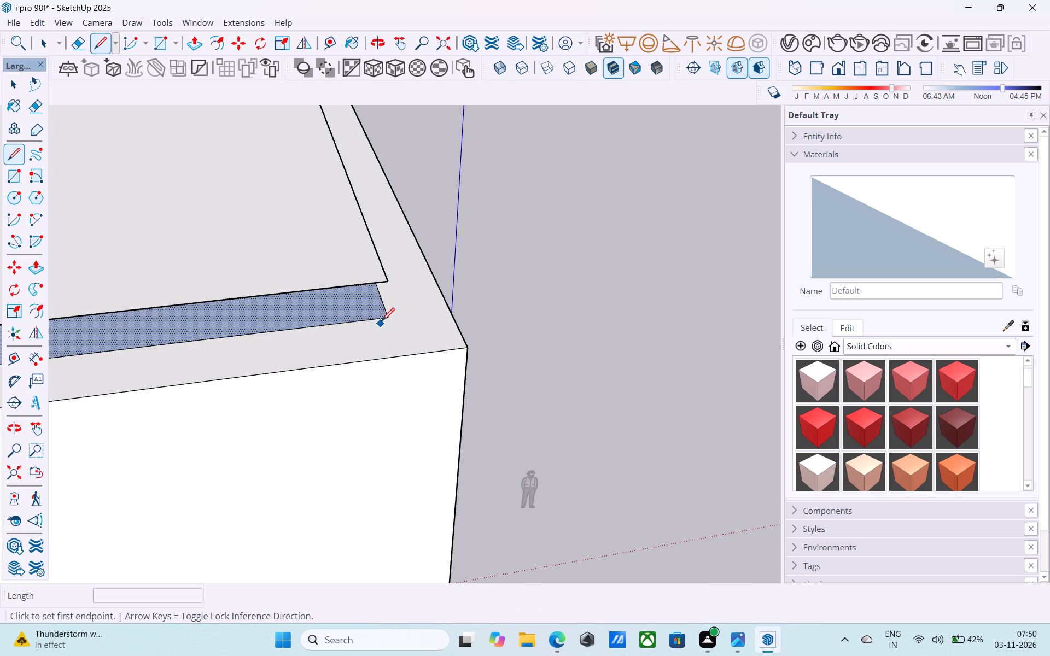
click(382, 322)
click(383, 283)
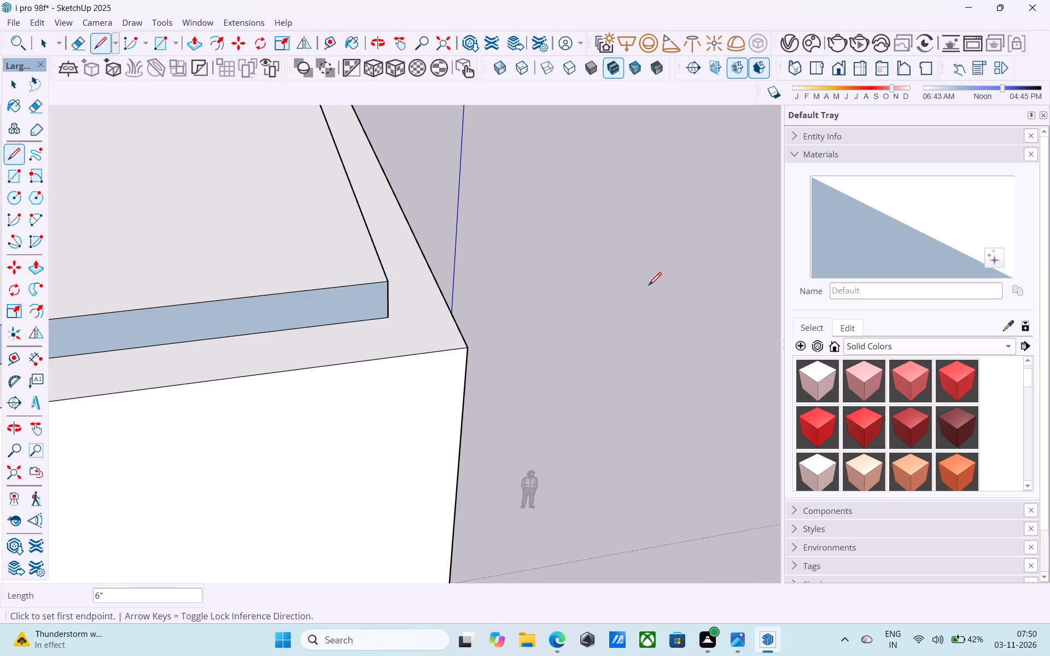
Reverse two adjacent side faces of the new 6" cap so their front sides face outward.
scroll(649, 288, down, 11)
middle_drag(424, 330, 587, 279)
scroll(460, 313, up, 1)
key(space)
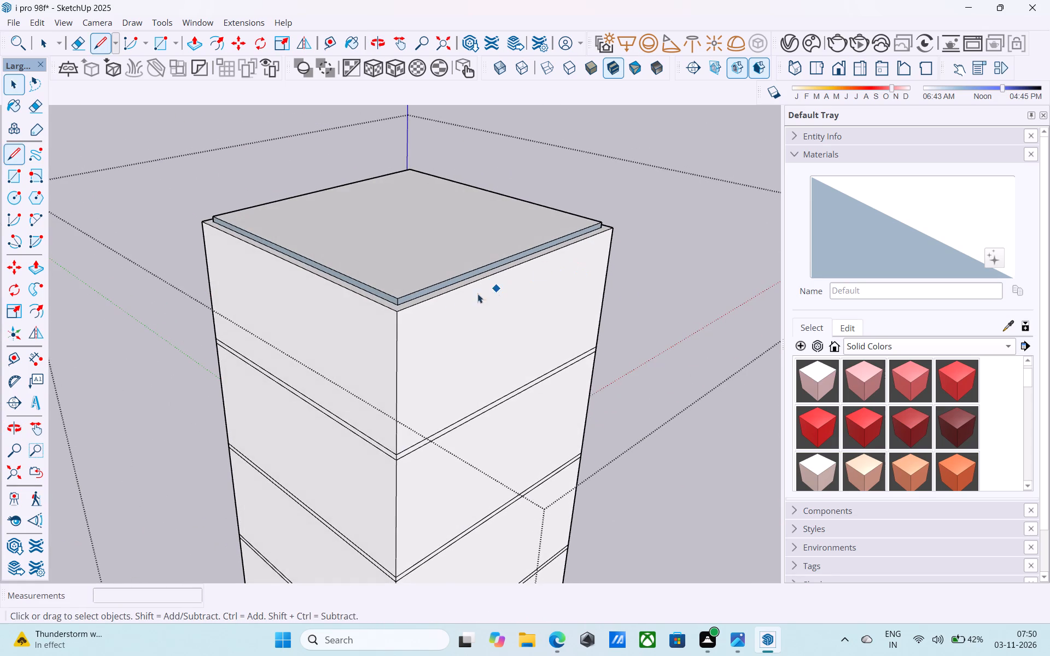
scroll(385, 284, up, 6)
middle_drag(418, 343, 422, 267)
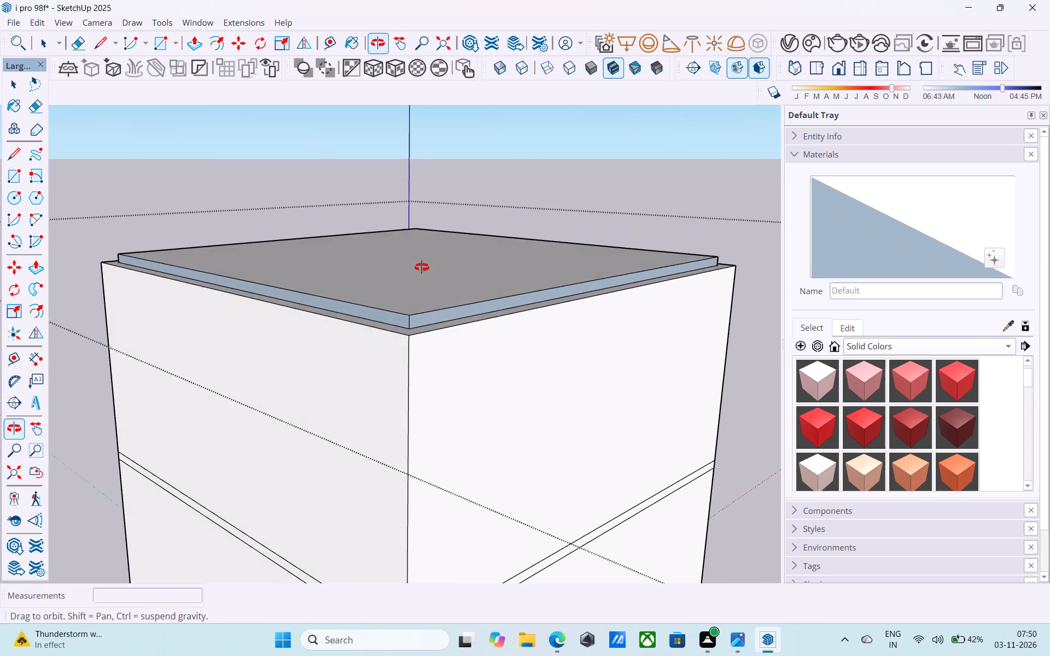
middle_drag(422, 267, 422, 267)
scroll(430, 284, up, 5)
scroll(384, 388, up, 6)
click(376, 352)
right_click(376, 352)
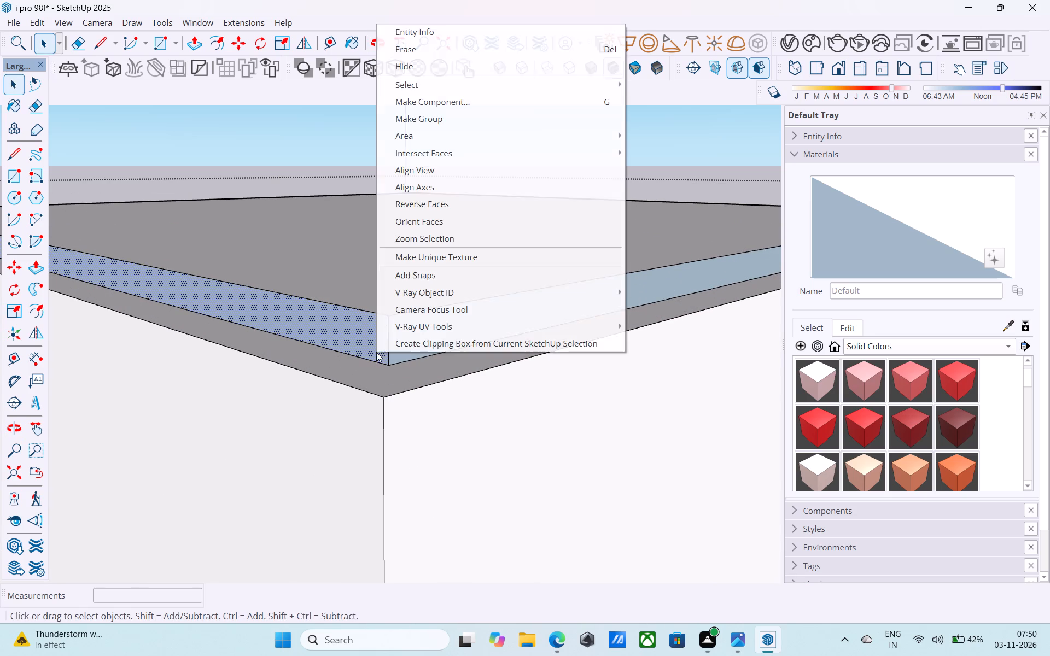
click(415, 208)
click(427, 334)
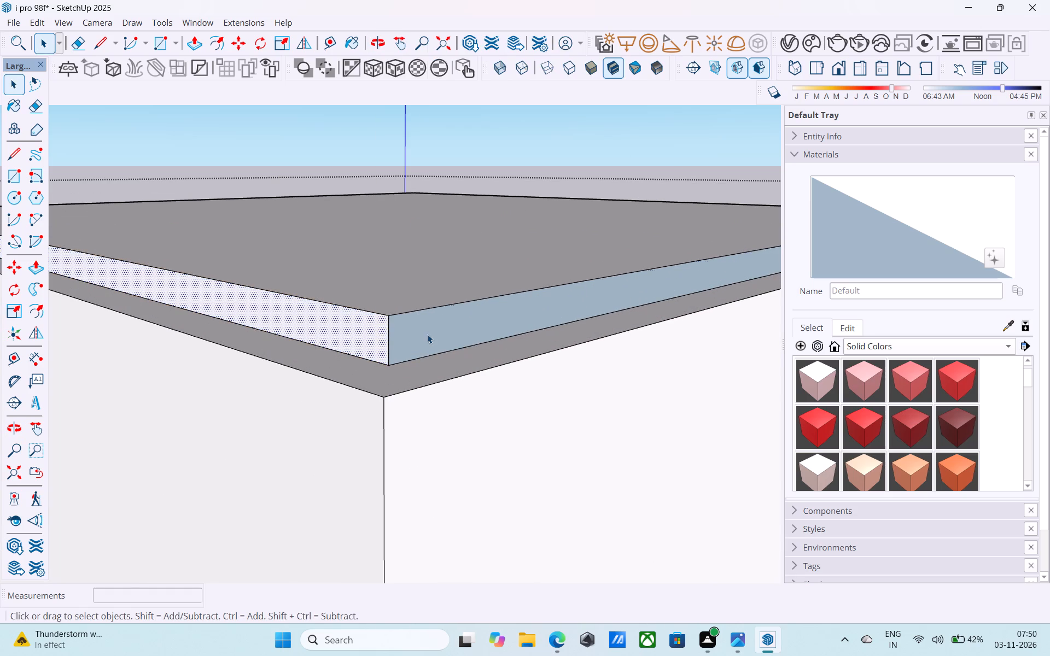
right_click(427, 334)
click(460, 190)
scroll(416, 419, down, 4)
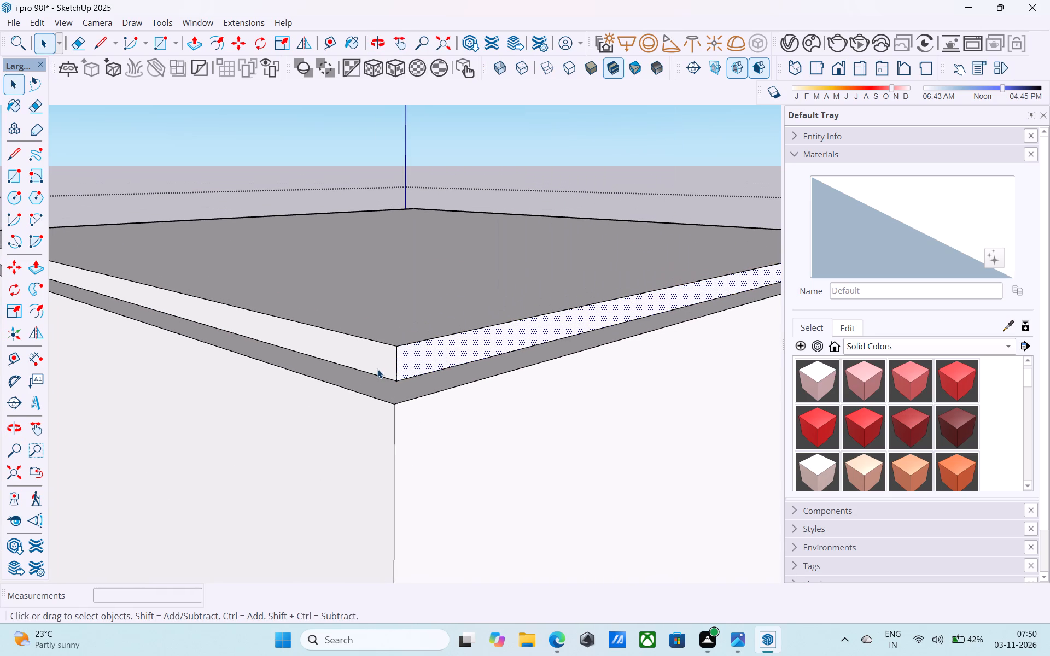
Push/Pull the two reversed side faces of the new cap outward, flush with the outer walls.
click(377, 367)
key(p)
click(377, 366)
click(323, 449)
key(space)
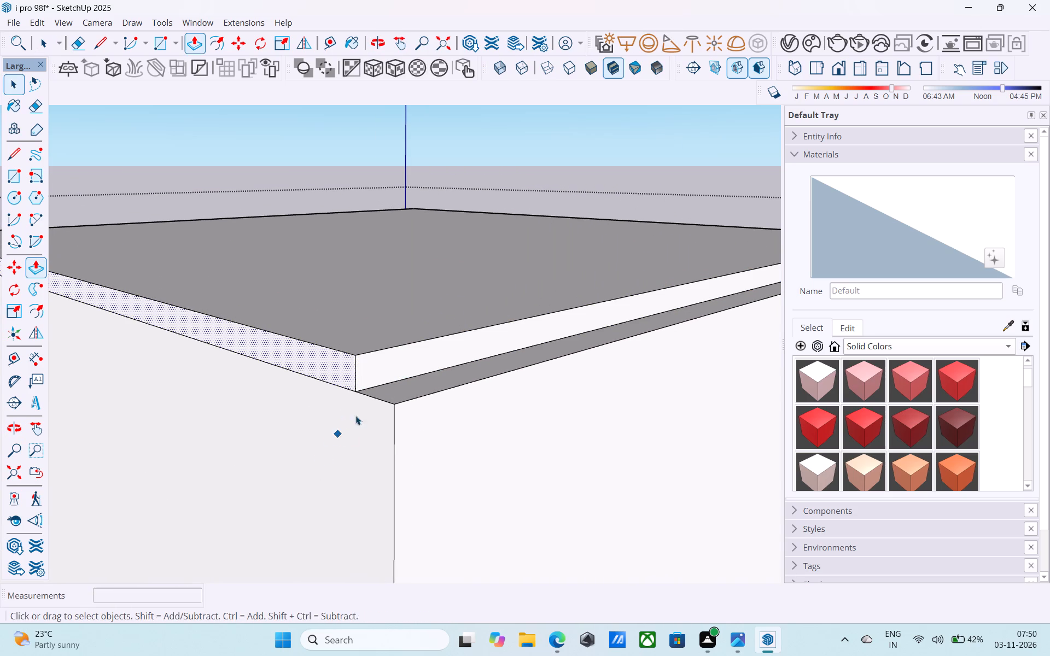
click(394, 364)
key(p)
click(394, 364)
click(422, 445)
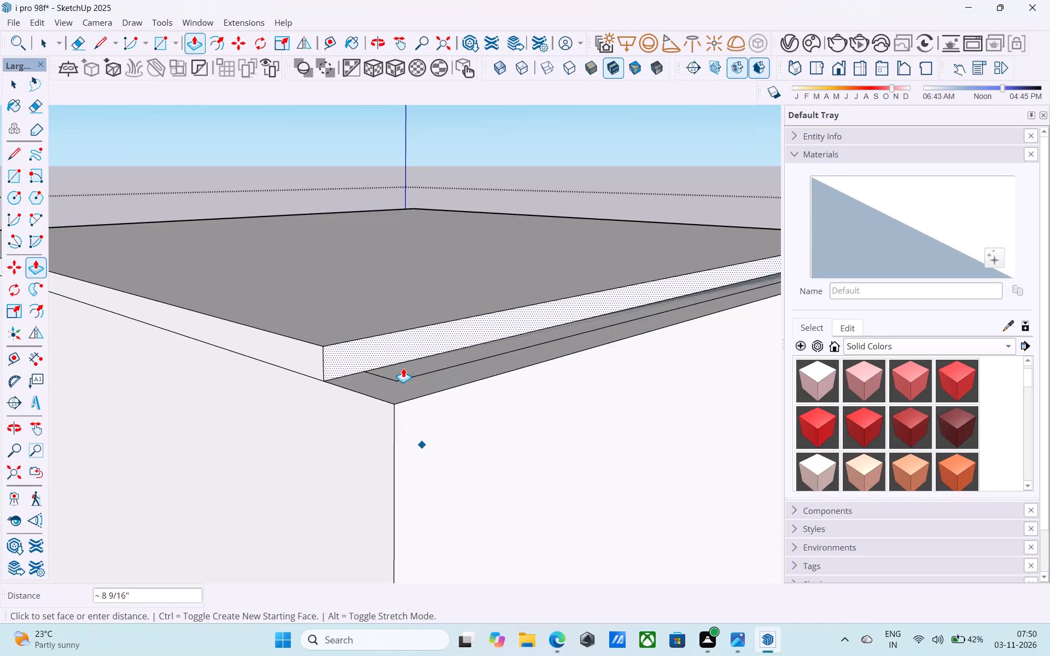
click(475, 473)
key(space)
scroll(460, 483, down, 14)
middle_drag(260, 460, 332, 470)
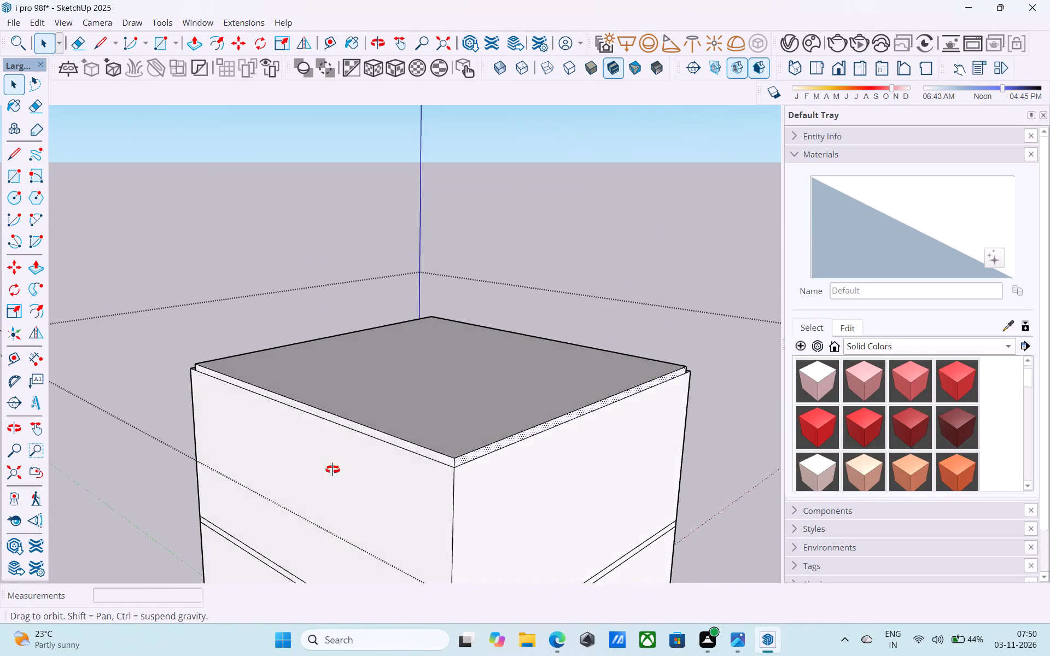
Reverse the remaining two adjacent side faces of the topmost 6" cap so their front sides face outward.
middle_drag(332, 470, 568, 489)
scroll(275, 459, down, 12)
middle_drag(643, 497, 749, 495)
scroll(80, 321, down, 5)
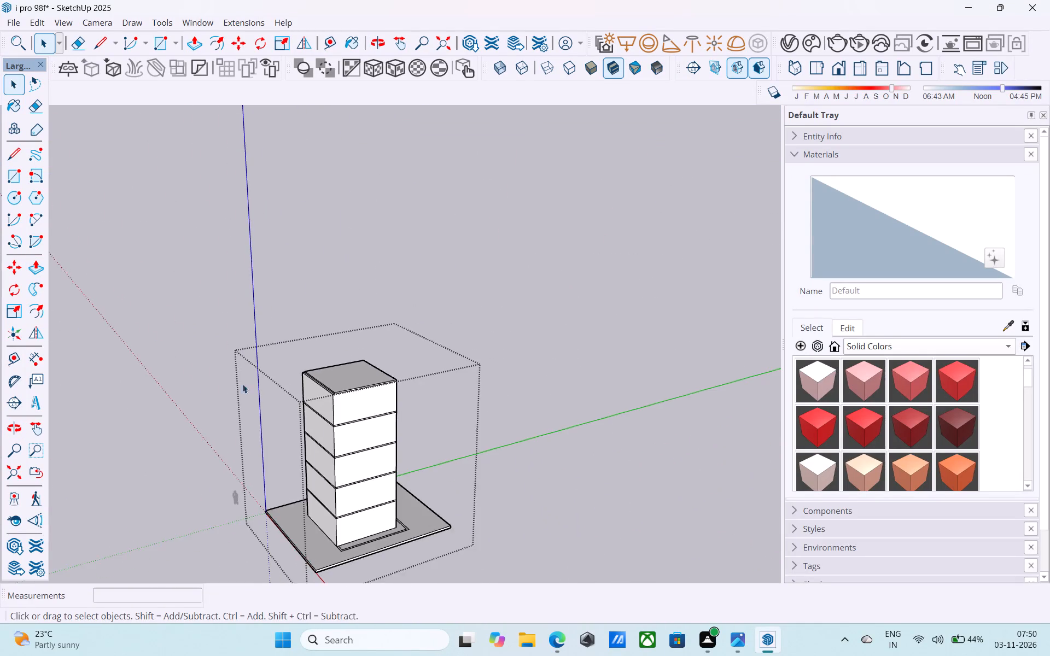
middle_drag(323, 384, 668, 387)
scroll(479, 371, up, 9)
middle_drag(446, 390, 565, 371)
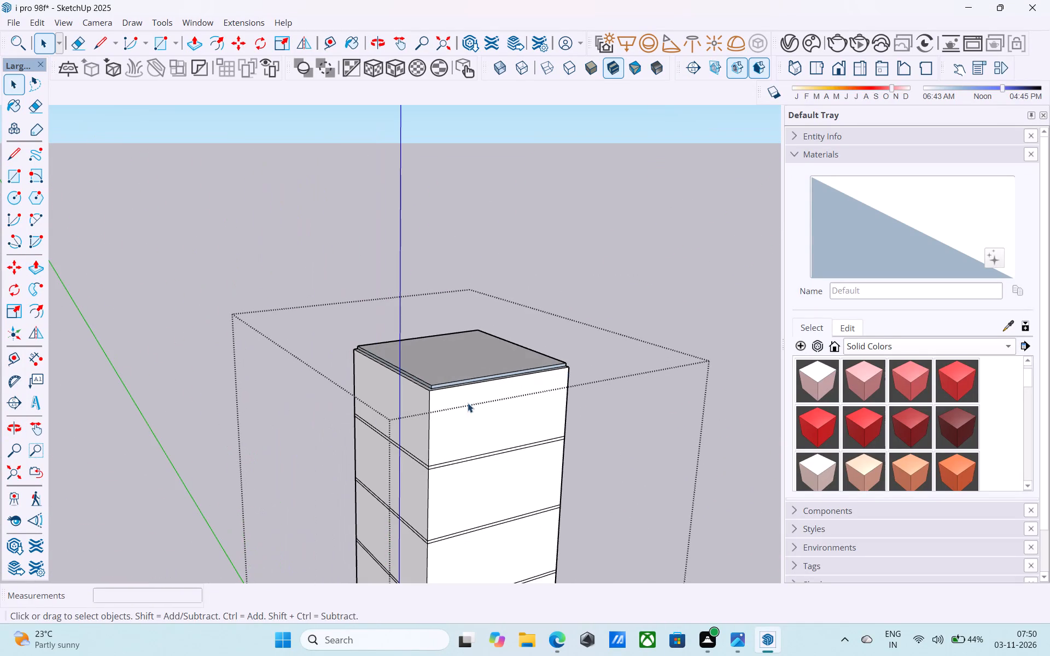
scroll(480, 369, up, 6)
middle_drag(387, 425, 444, 407)
scroll(448, 404, up, 10)
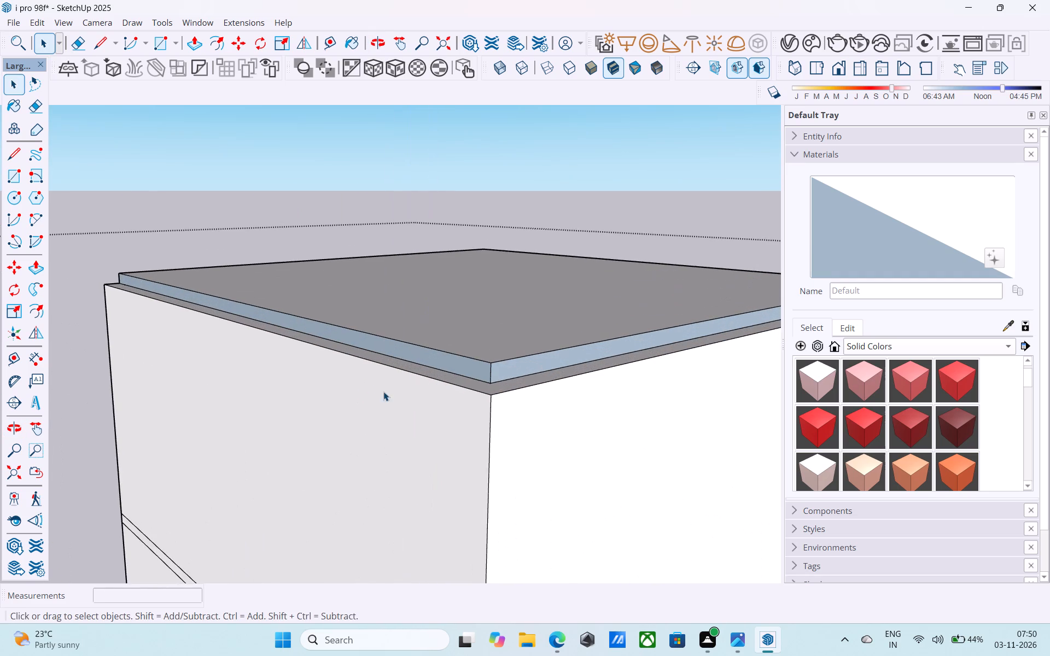
click(476, 367)
right_click(476, 366)
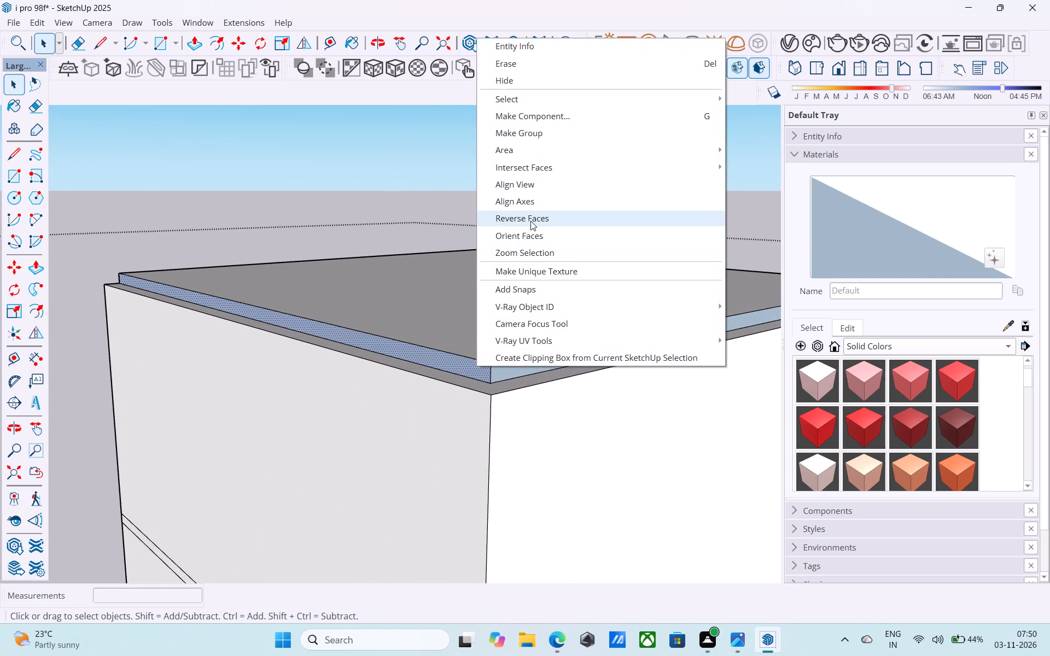
click(530, 221)
click(530, 371)
right_click(530, 371)
drag(550, 232, 550, 224)
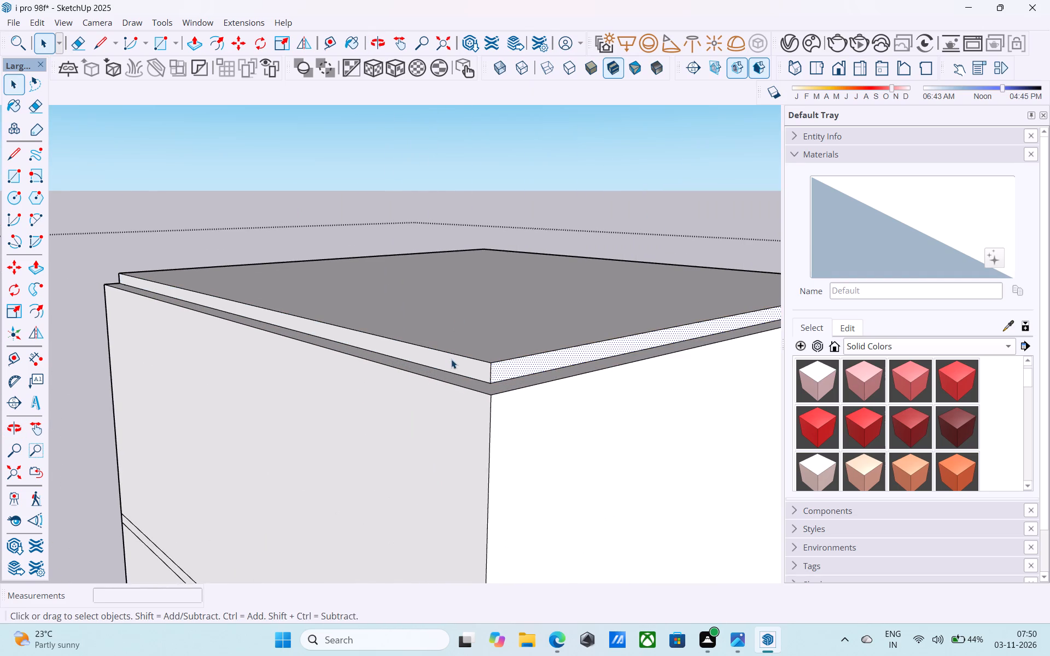
Push/Pull both newly reversed side faces of the topmost cap outward 9", flush with the outer walls.
click(451, 359)
key(p)
click(451, 359)
click(412, 423)
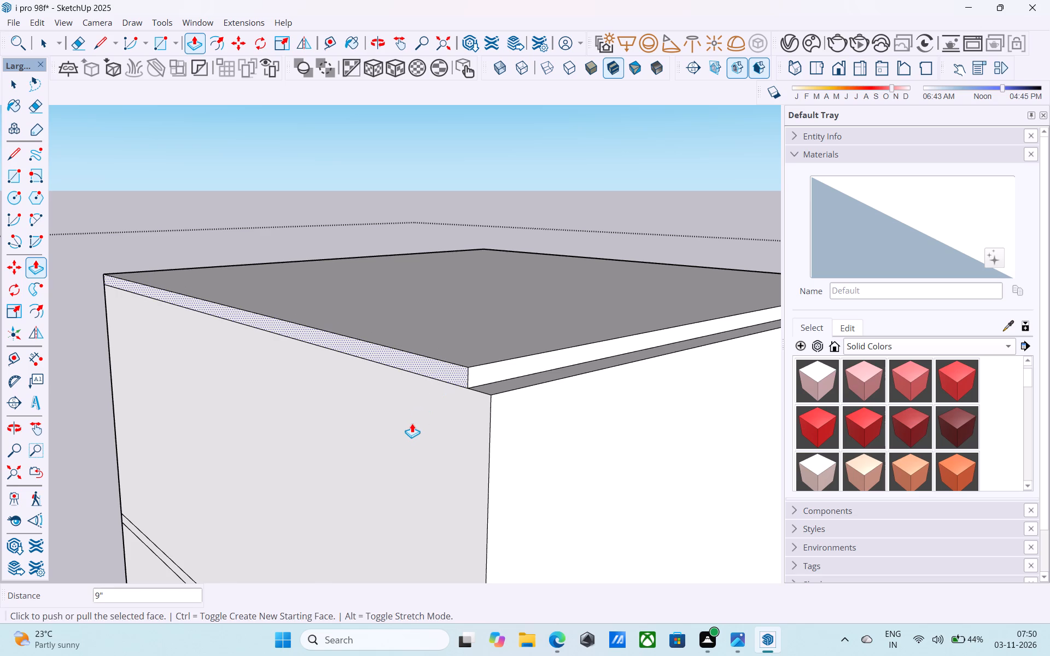
key(space)
click(505, 369)
key(p)
click(505, 369)
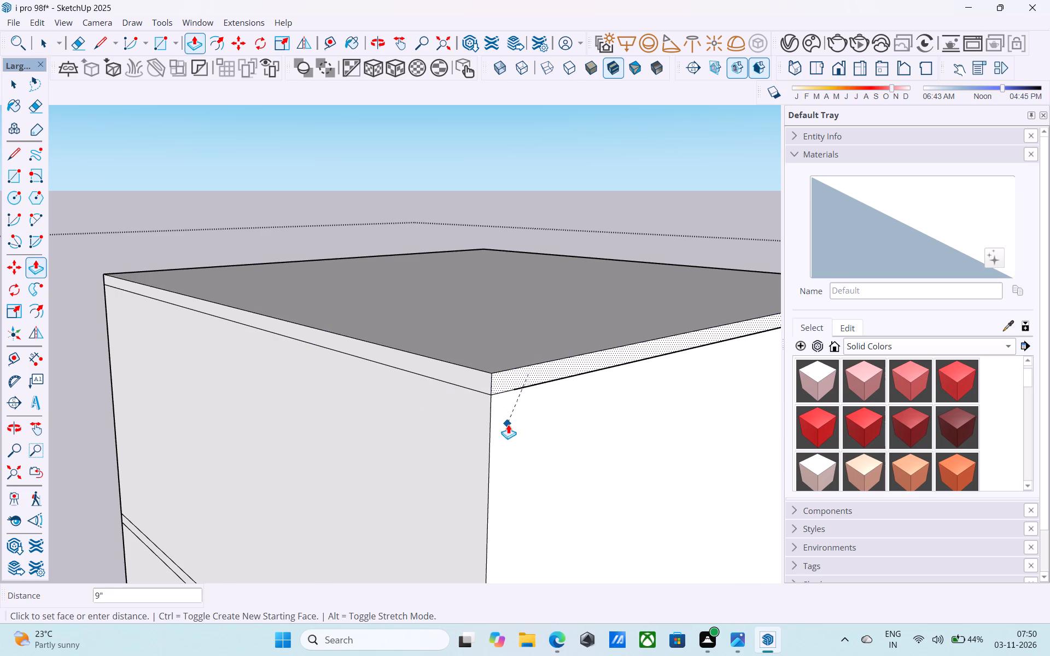
click(508, 424)
key(space)
Draw an 8' by 8' rectangle on the roof surface, starting from one outer corner of the top cap.
scroll(460, 426, down, 20)
scroll(460, 426, down, 2)
middle_drag(475, 402, 440, 378)
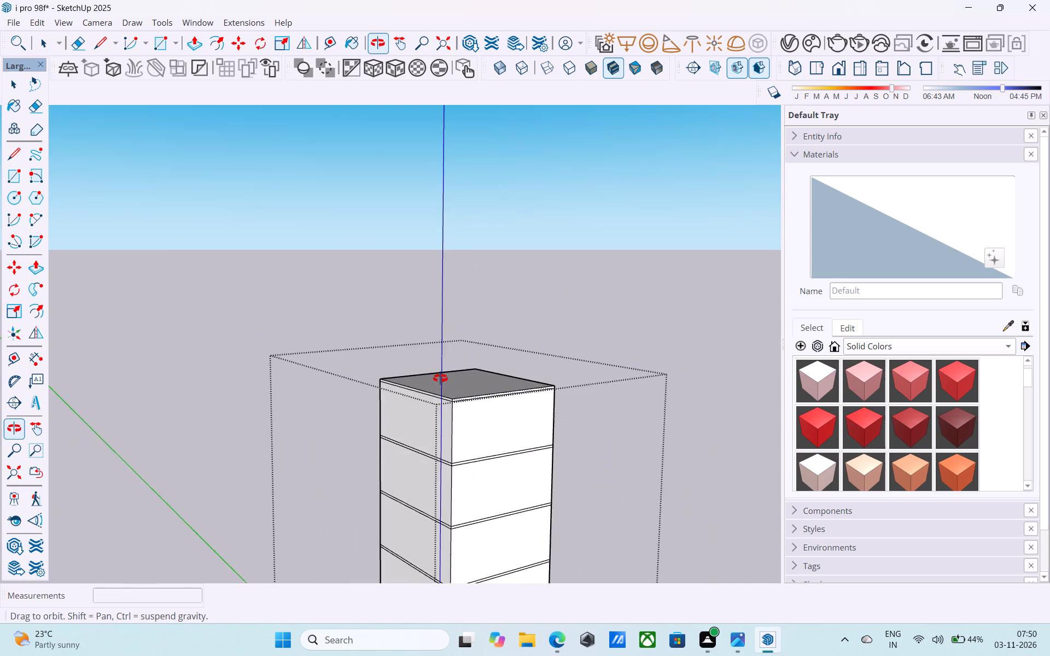
middle_drag(440, 378, 543, 412)
scroll(374, 391, down, 10)
middle_drag(374, 395, 427, 441)
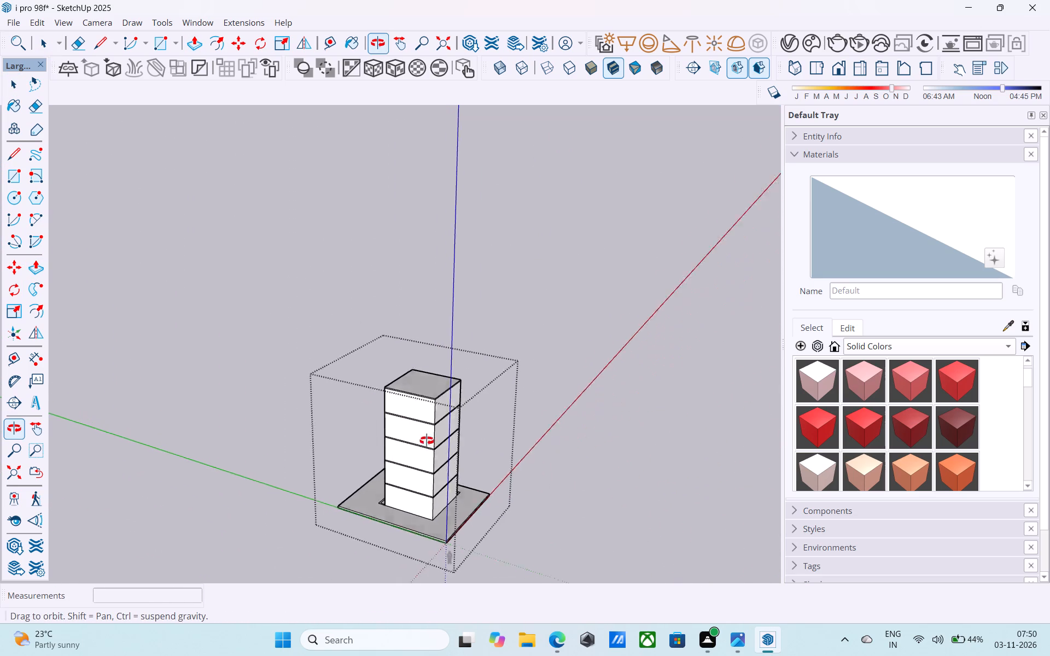
middle_drag(427, 441, 430, 444)
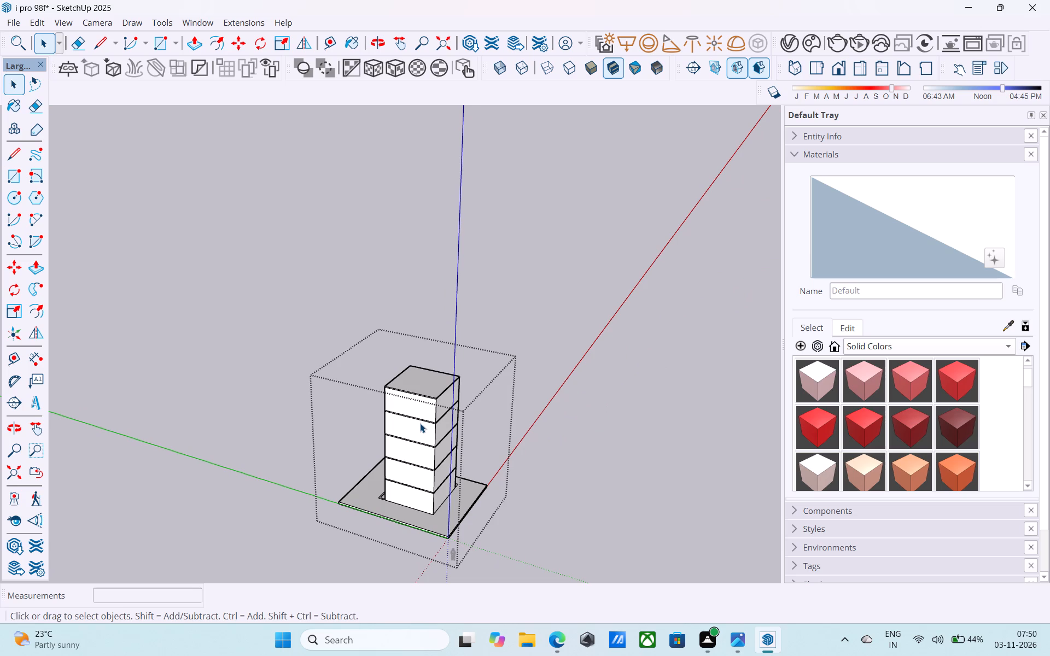
scroll(413, 424, up, 10)
middle_drag(481, 377, 471, 417)
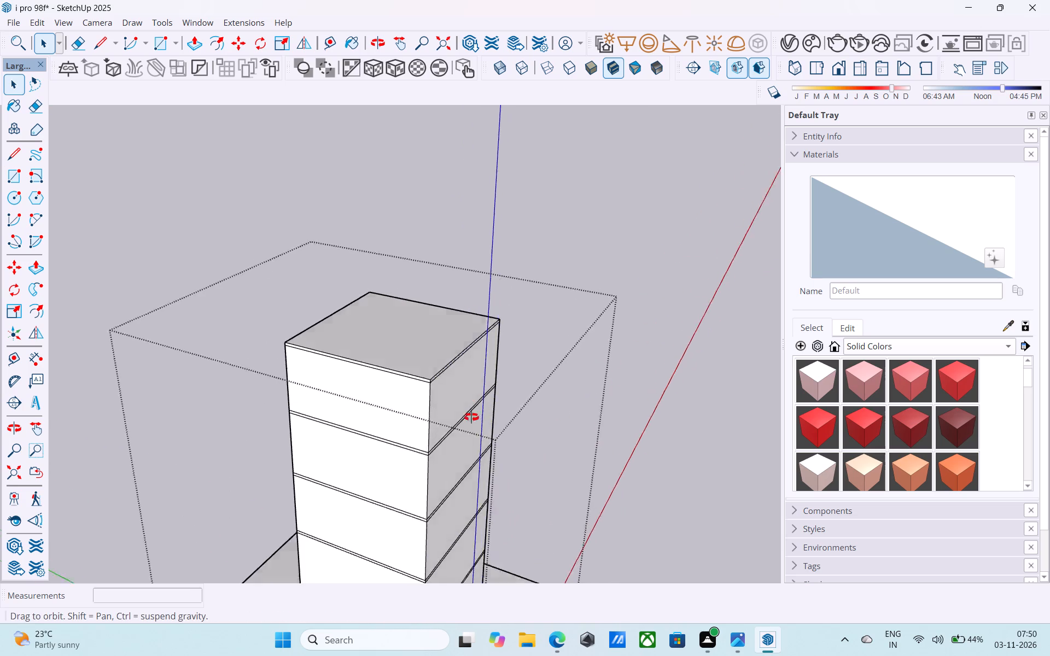
middle_drag(471, 417, 480, 437)
scroll(437, 399, up, 16)
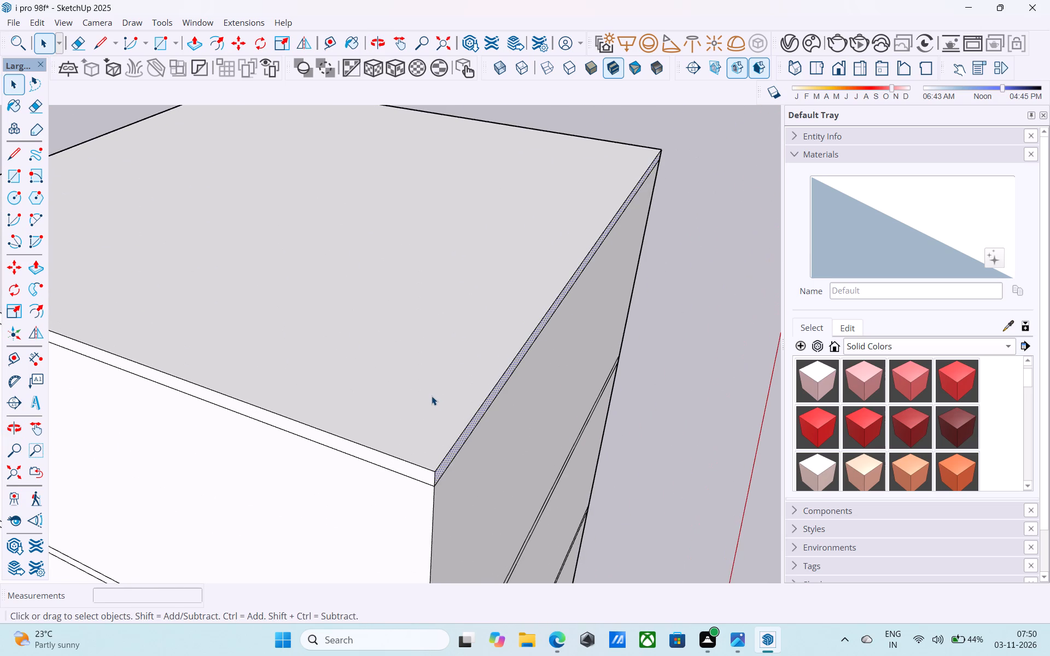
scroll(431, 396, up, 1)
key(r)
click(431, 483)
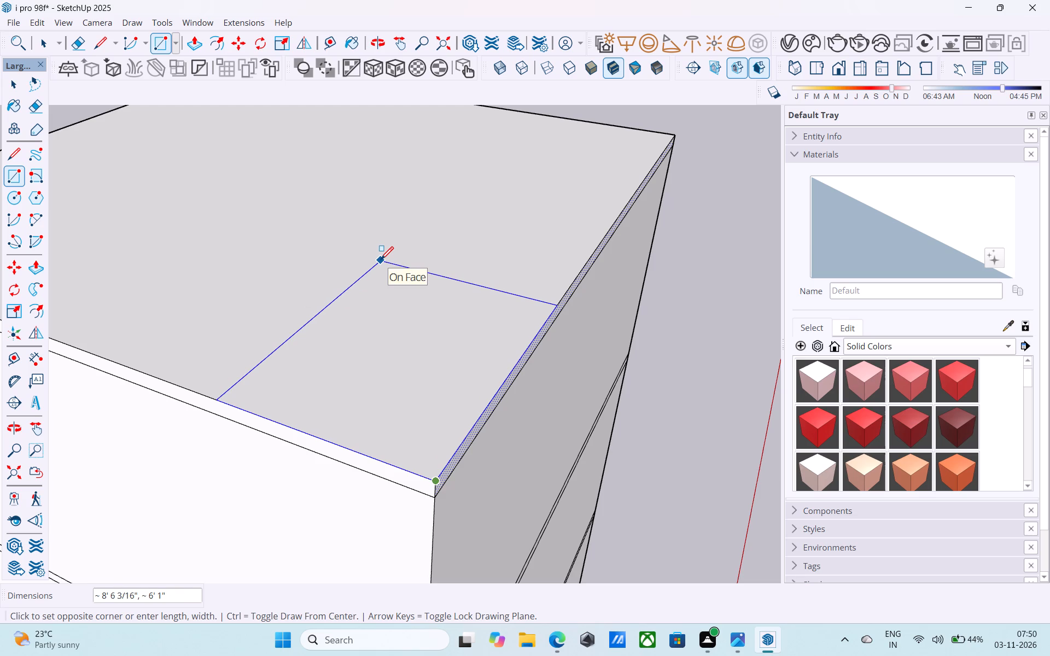
text(8',8')
key(Return)
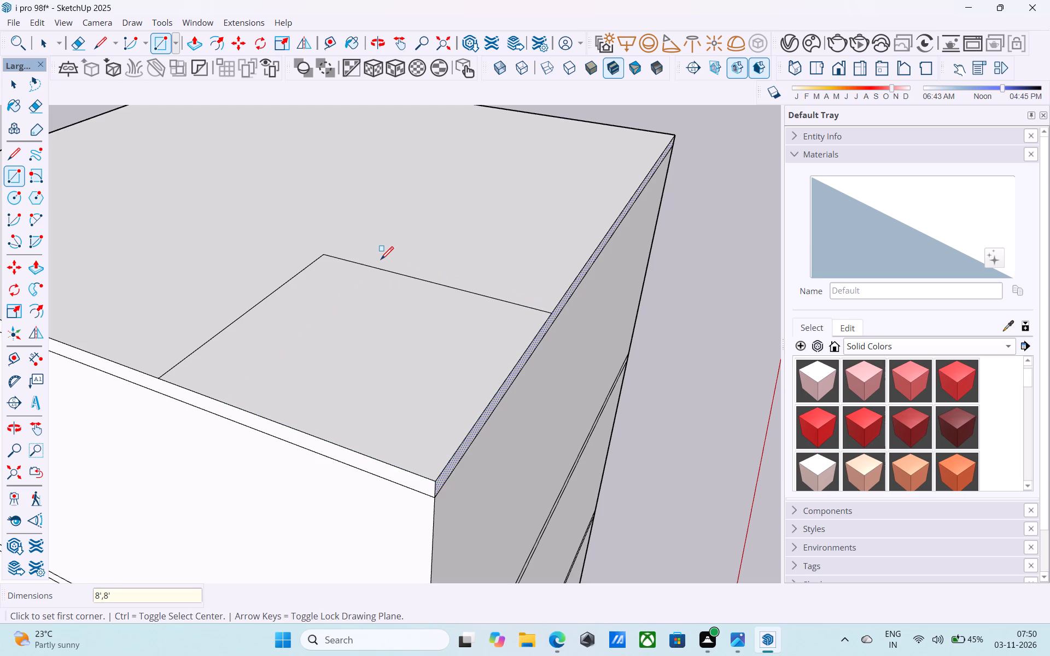
Offset the 8' square's outline 6" inward to form a wall outline on the roof.
key(space)
click(355, 348)
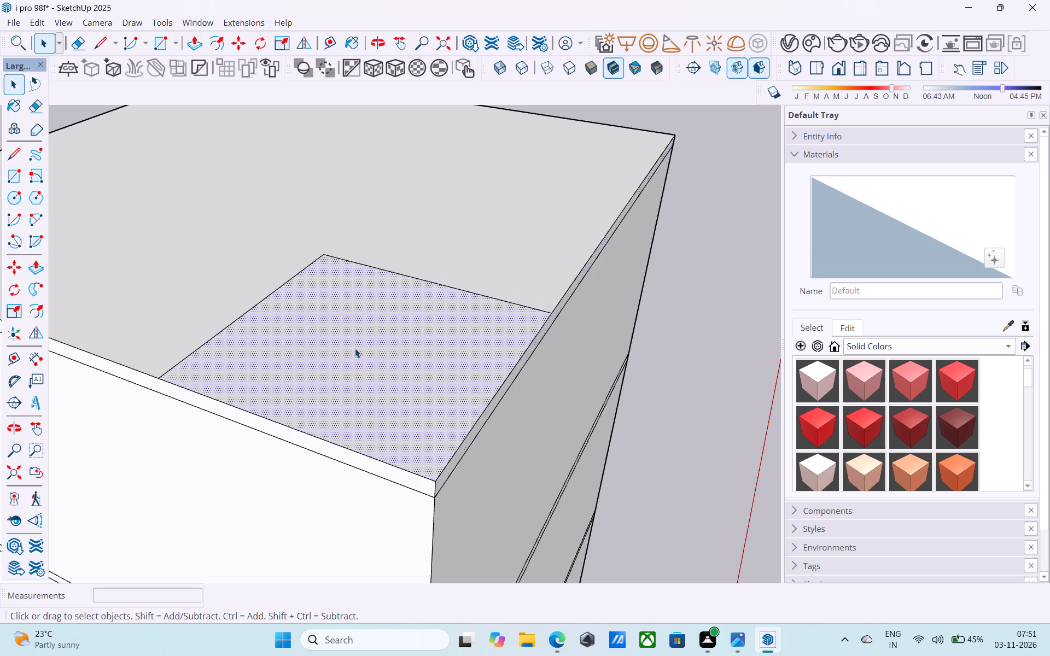
key(f)
click(355, 349)
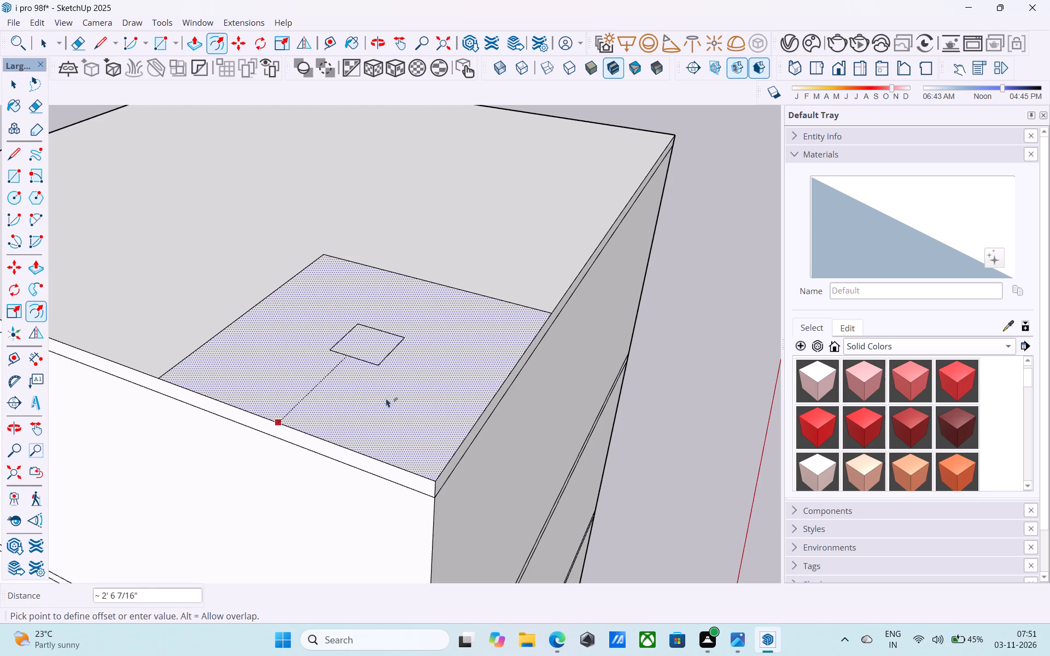
key(9)
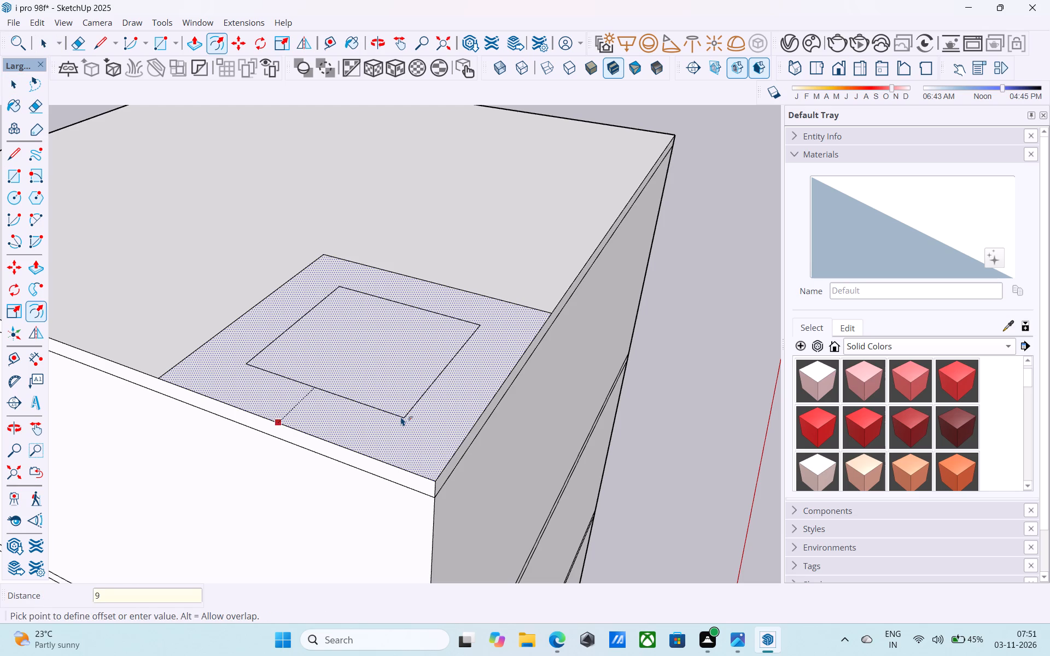
key(BackSpace)
text(6")
key(Return)
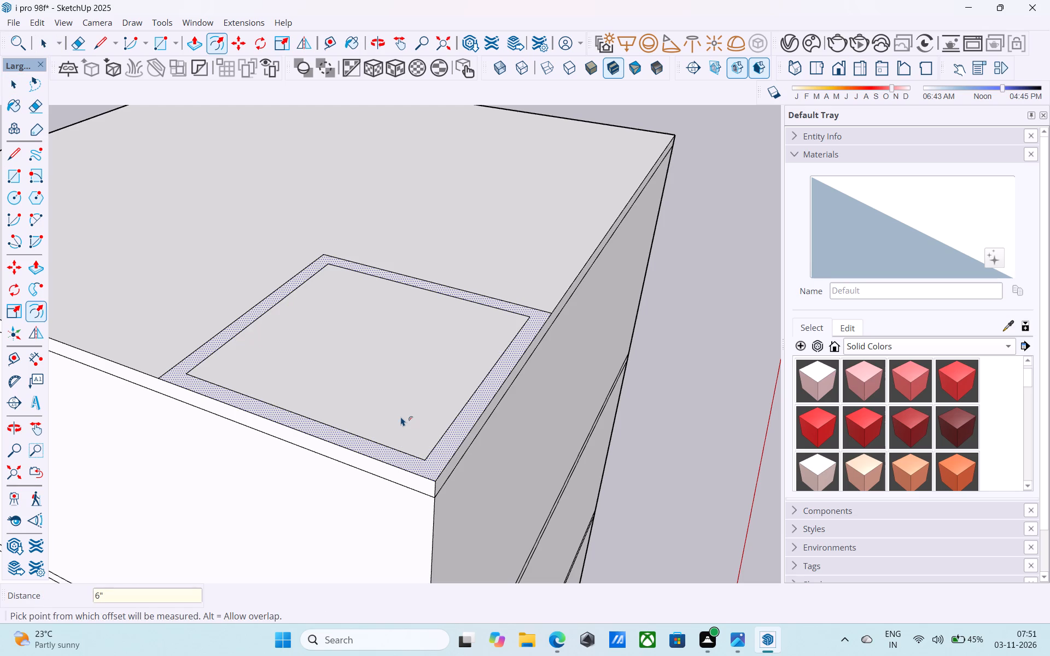
key(space)
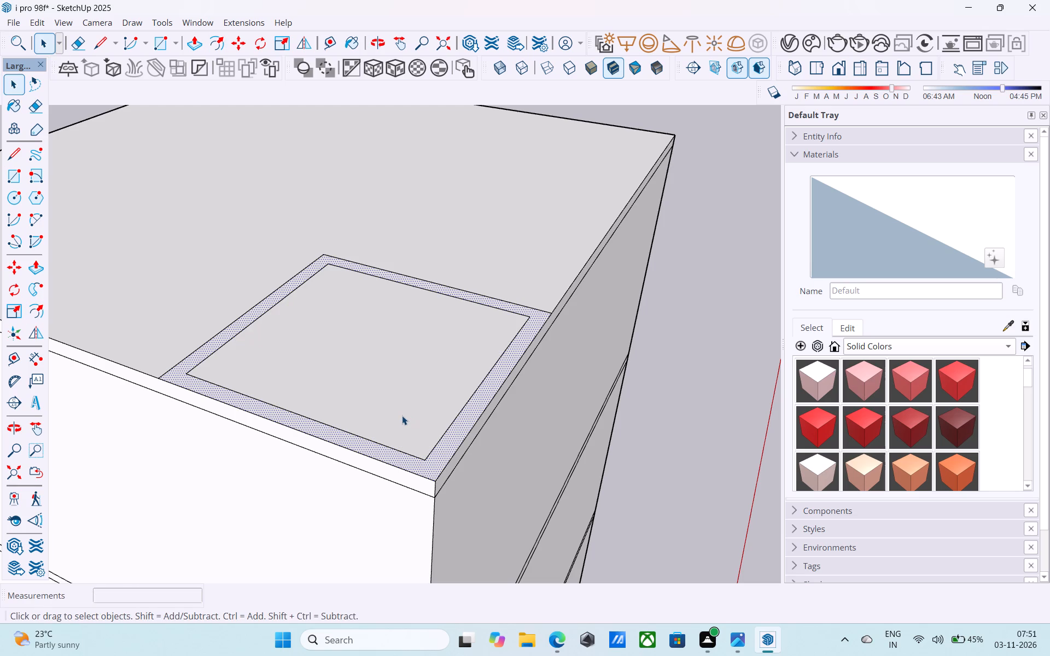
Push/Pull the 6" ring on the roof corner up 10' to form the rooftop room's walls.
key(p)
click(417, 448)
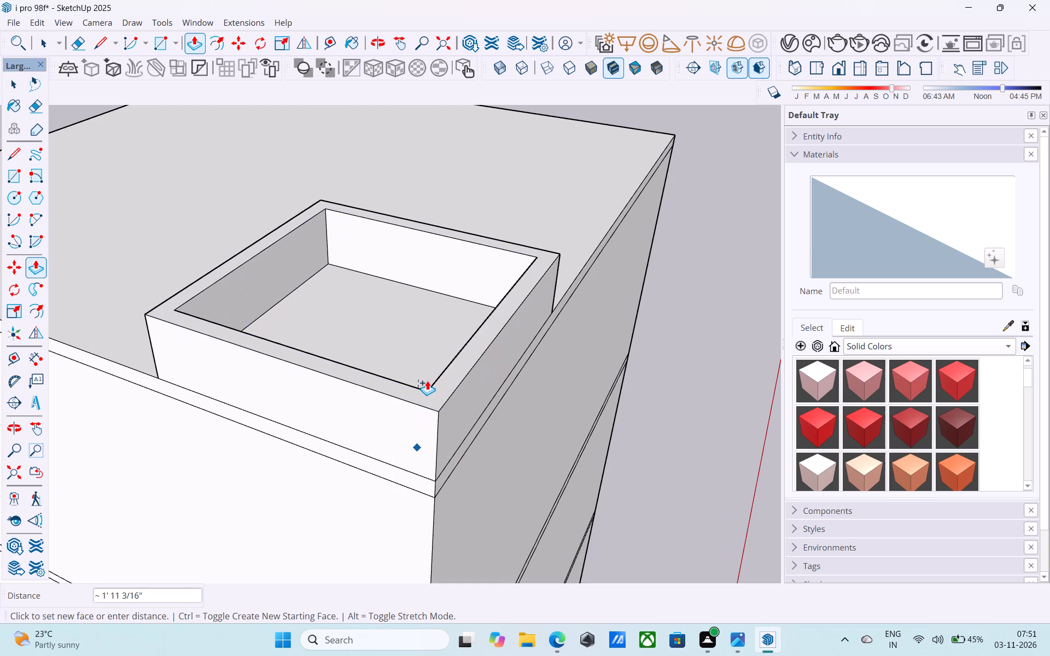
text(10')
key(Return)
Examine the tower, its floor caps and the rooftop room from several sides.
scroll(423, 374, down, 20)
scroll(423, 374, down, 1)
middle_drag(410, 413, 499, 254)
scroll(410, 413, up, 1)
scroll(482, 253, down, 9)
middle_drag(418, 356, 359, 364)
middle_drag(406, 360, 796, 485)
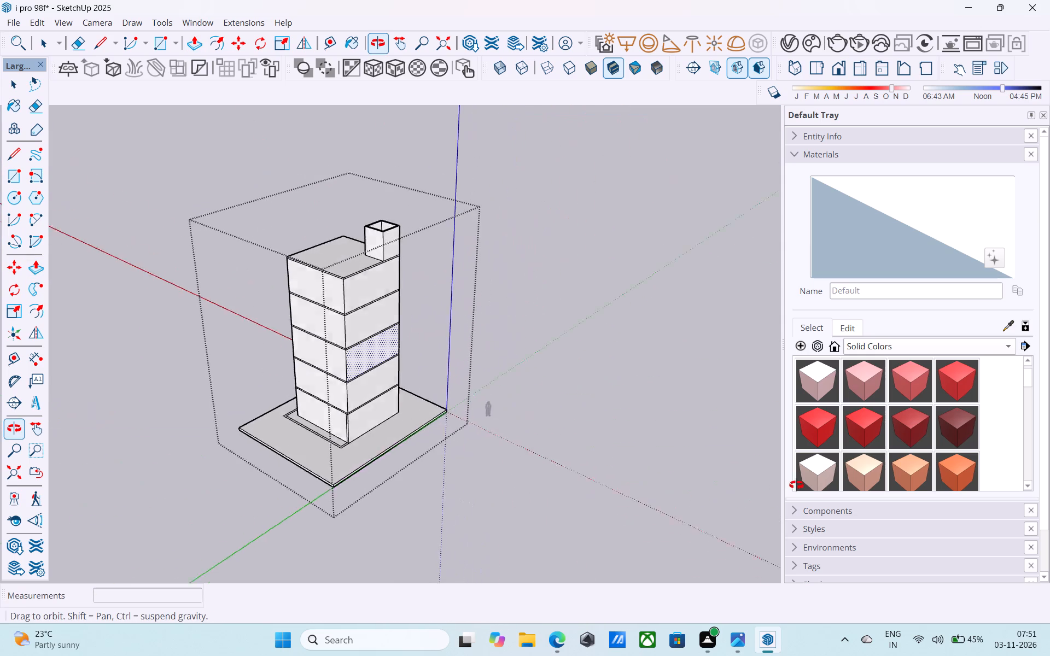
middle_drag(796, 485, 465, 441)
middle_click(465, 441)
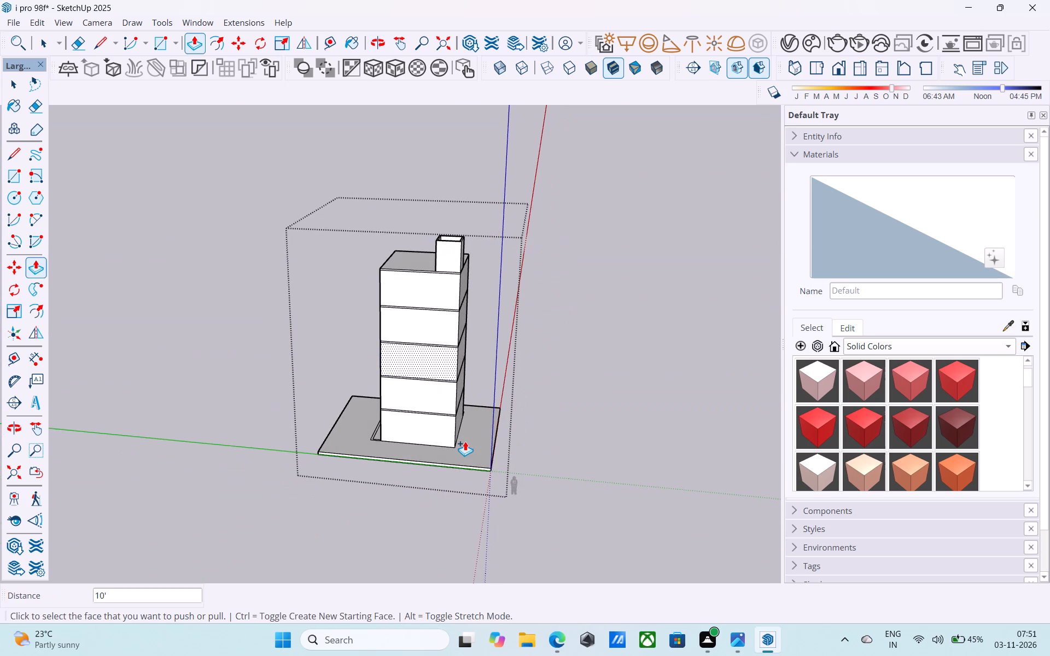
middle_drag(425, 358, 427, 241)
scroll(433, 235, up, 4)
middle_drag(458, 382, 444, 378)
middle_click(444, 378)
scroll(444, 378, up, 5)
middle_drag(445, 388, 270, 446)
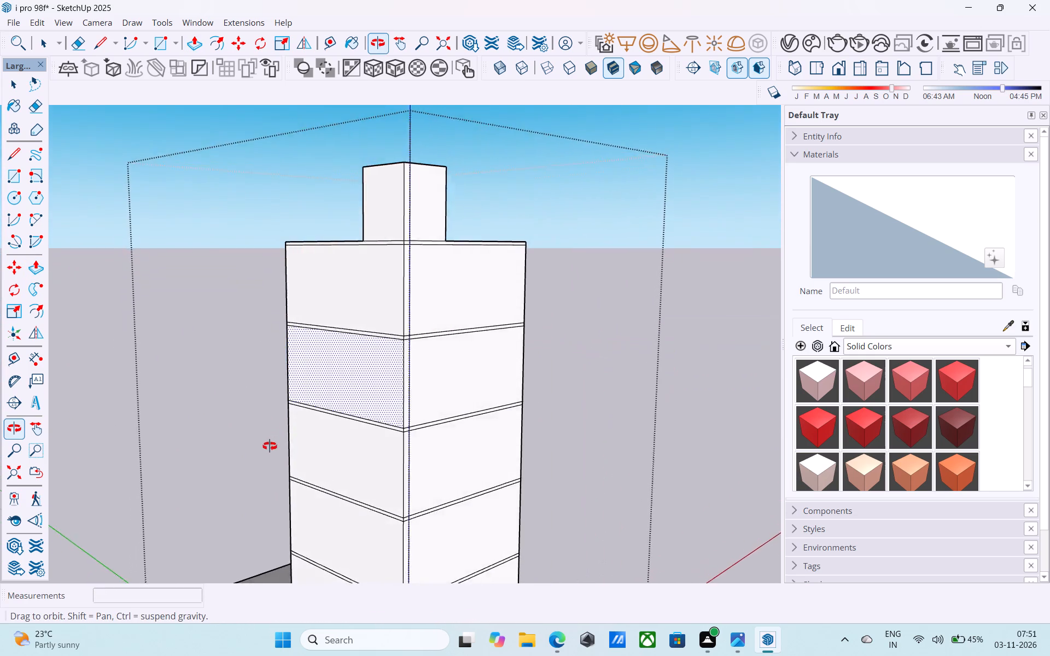
middle_drag(270, 446, 350, 430)
scroll(402, 329, down, 9)
middle_drag(386, 398, 382, 387)
scroll(386, 390, up, 5)
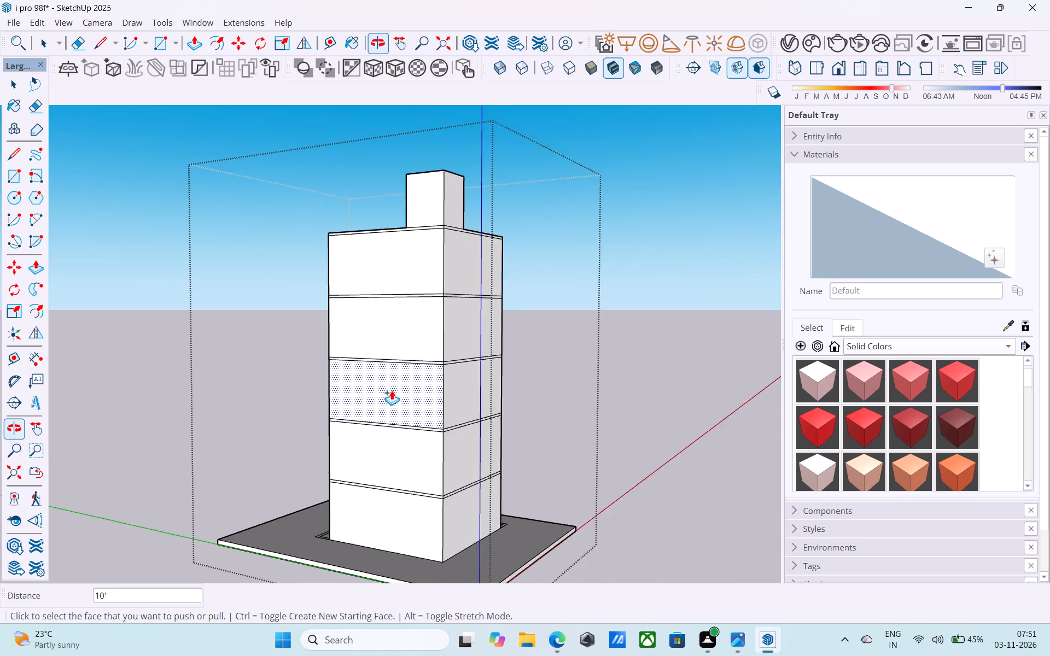
scroll(392, 390, up, 4)
middle_drag(403, 412, 454, 429)
scroll(396, 434, down, 4)
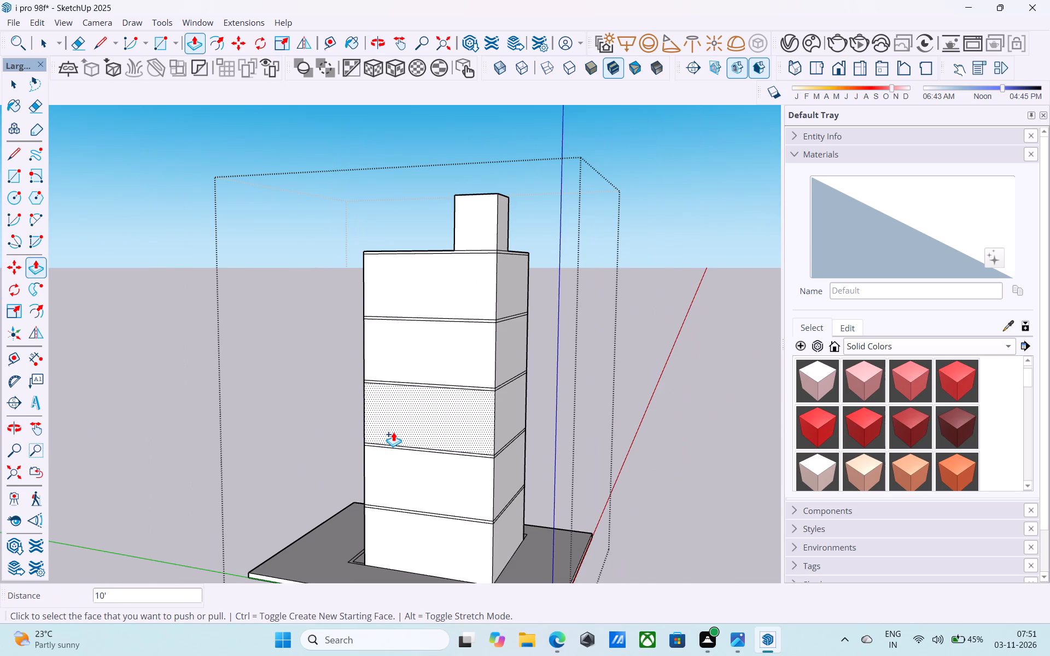
scroll(393, 432, down, 1)
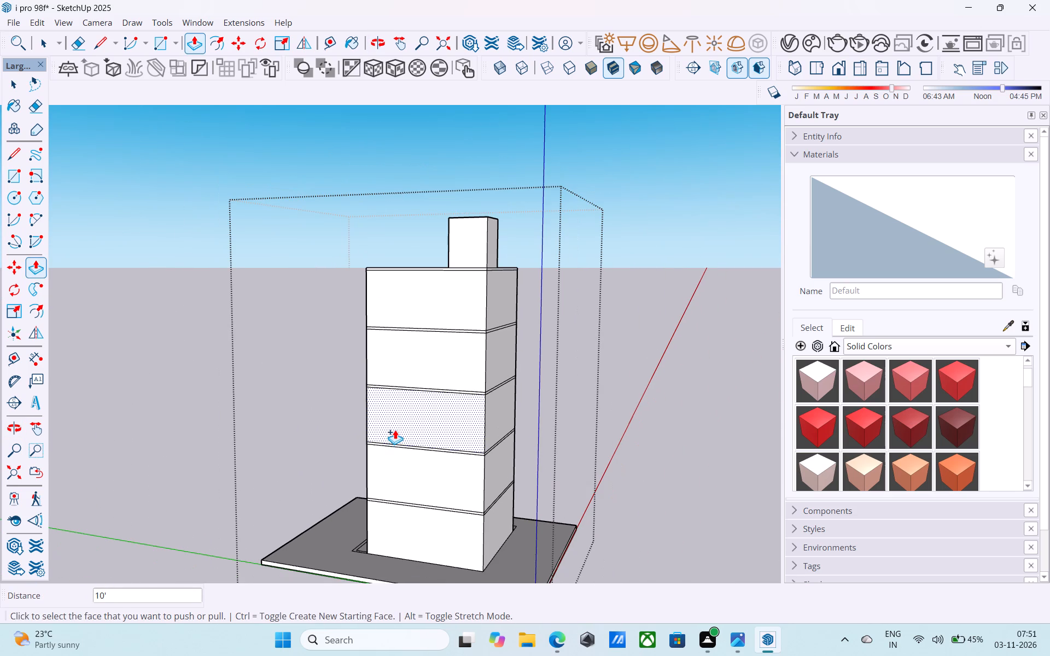
scroll(395, 430, down, 5)
middle_drag(545, 476, 577, 468)
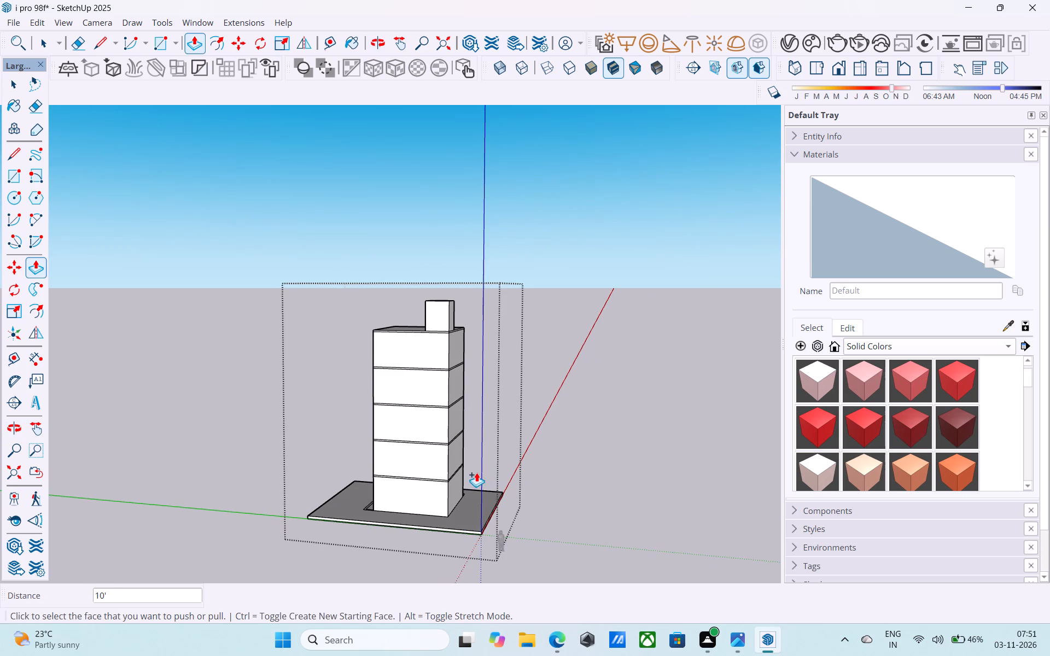
Push/Pull the front face of the cap above the ground storey outward 4' to form a projecting slab.
scroll(465, 472, up, 6)
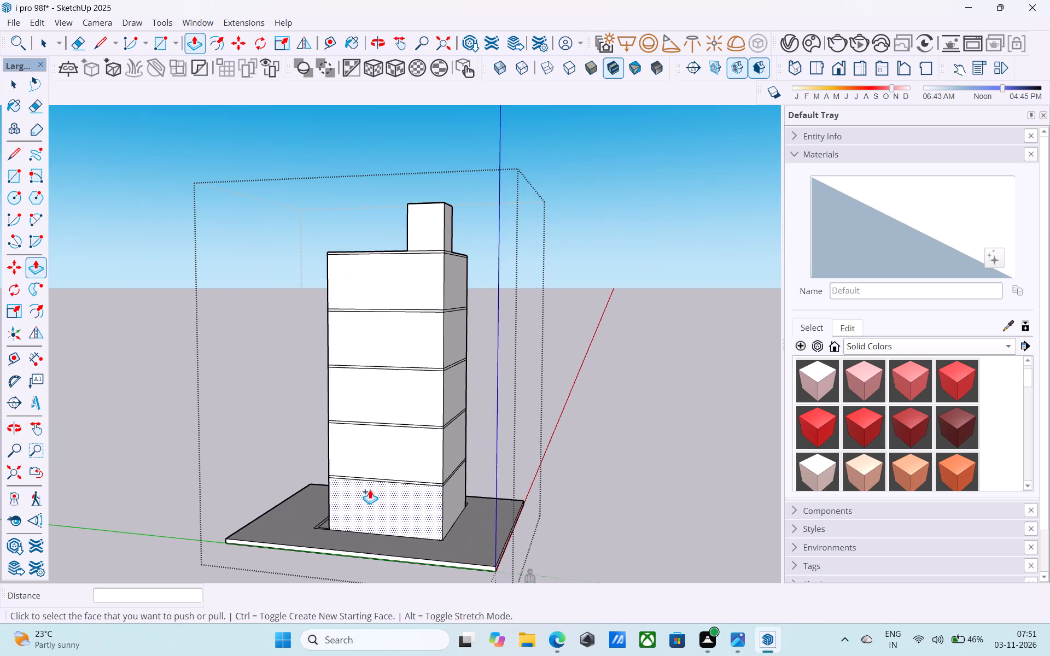
scroll(367, 489, up, 14)
key(space)
click(402, 493)
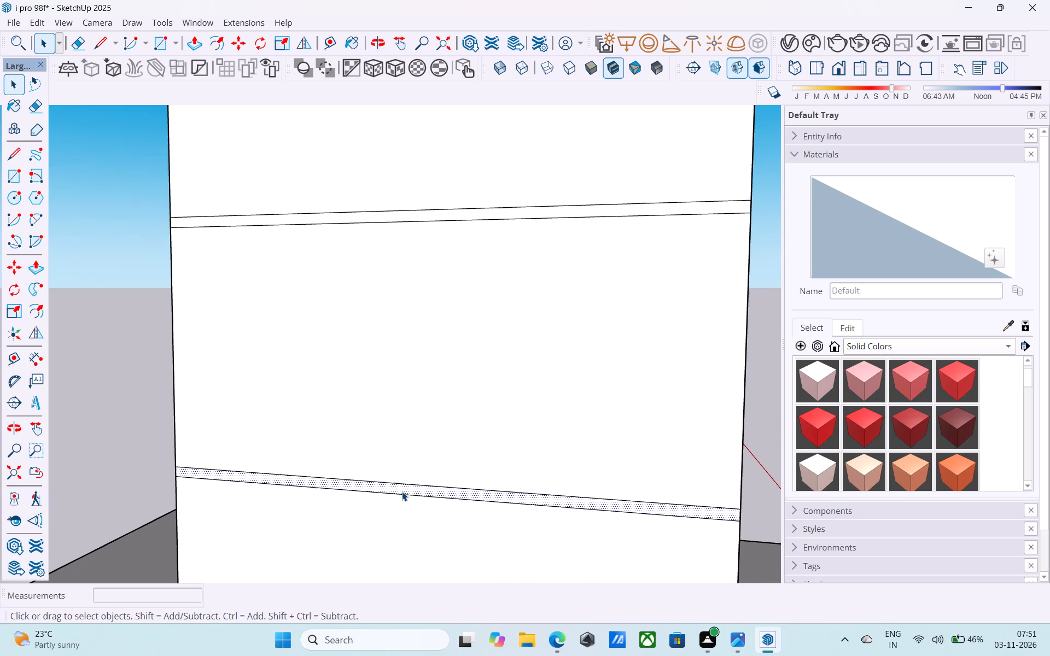
key(p)
click(402, 491)
scroll(402, 491, down, 5)
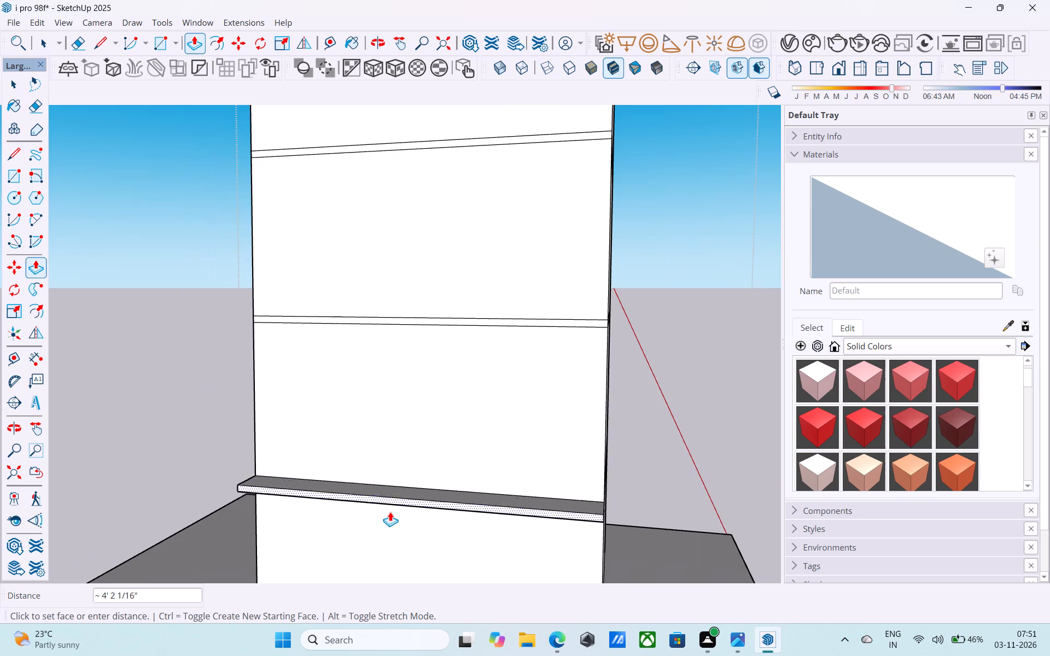
scroll(390, 512, down, 5)
text(4')
key(Return)
Push/Pull the adjacent side face of the same cap outward 4', so the projecting slab wraps around the corner.
scroll(735, 303, down, 4)
middle_drag(718, 344, 647, 371)
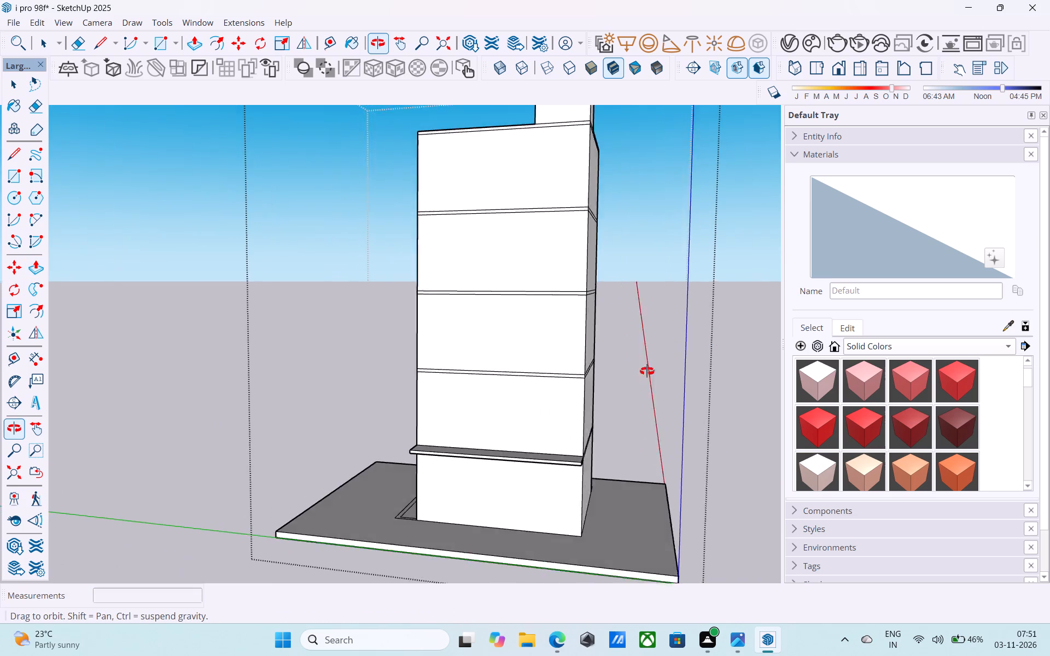
middle_drag(647, 371, 591, 383)
scroll(351, 405, down, 4)
scroll(546, 477, up, 19)
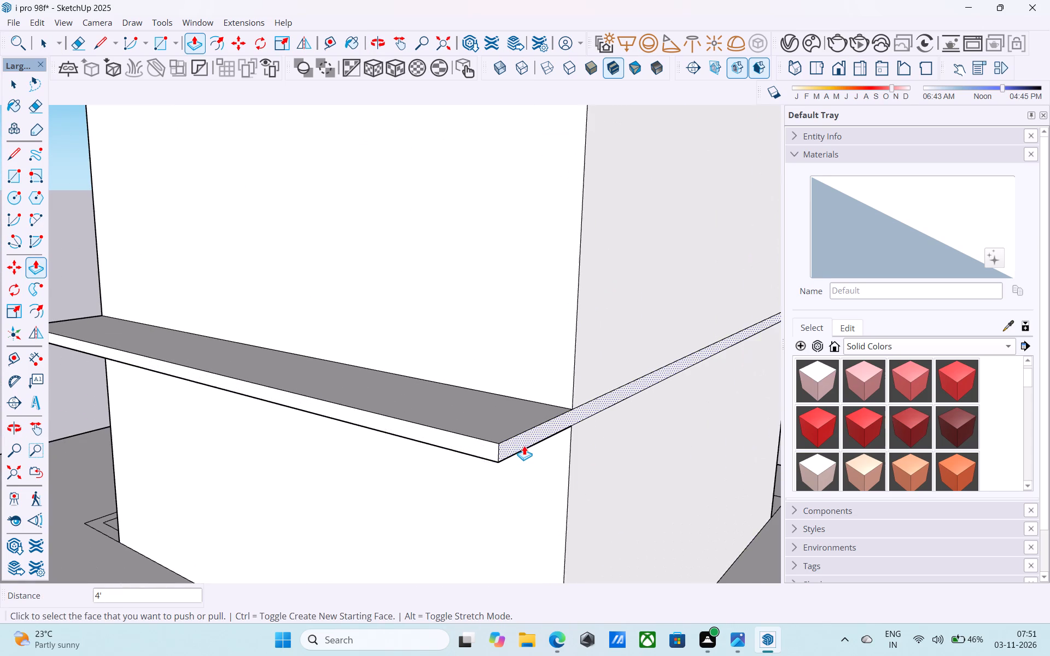
double_click(527, 442)
key(ctrl+z)
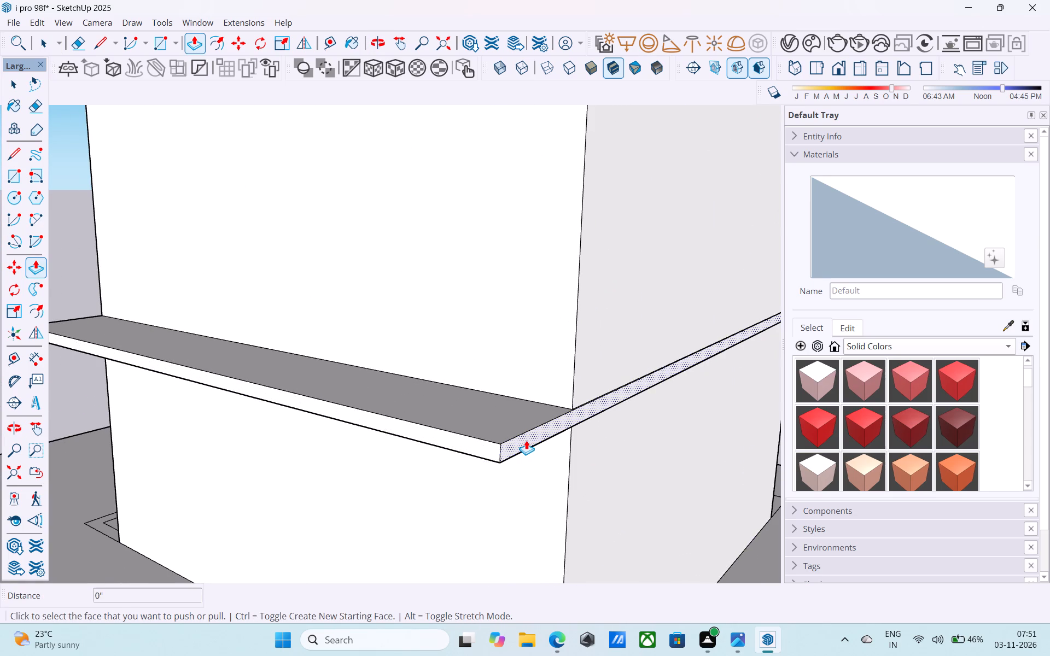
click(528, 436)
key(4)
key(apostrophe)
key(Return)
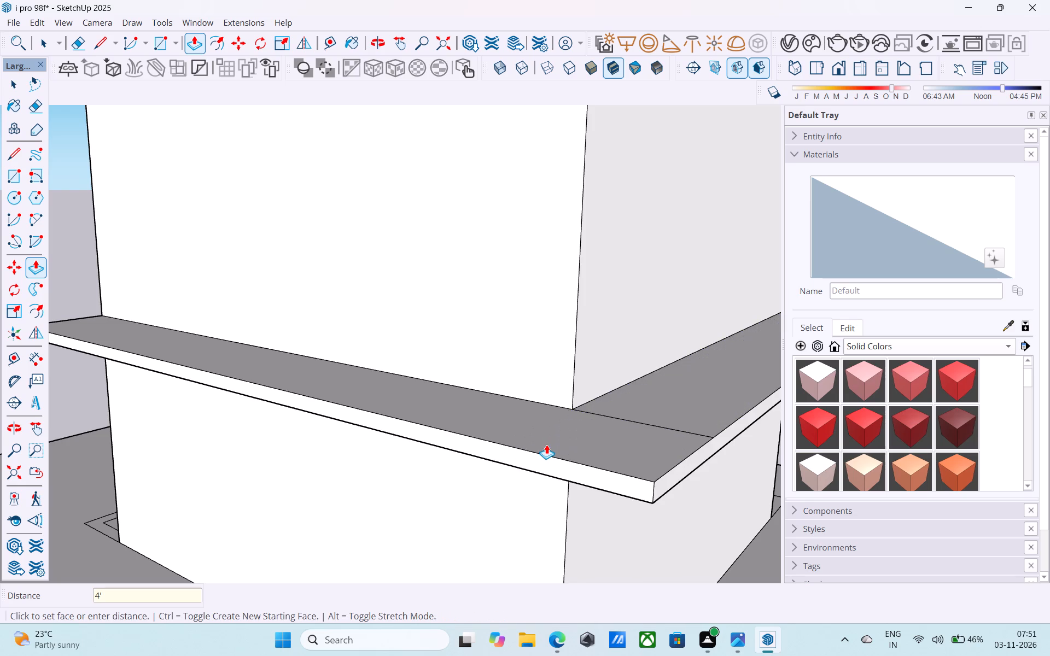
Push/Pull the front and adjacent side faces of the cap above the second storey outward 4' each, wrapping the corner.
scroll(461, 418, down, 11)
shift+middle_drag(458, 401, 448, 460)
scroll(481, 293, up, 14)
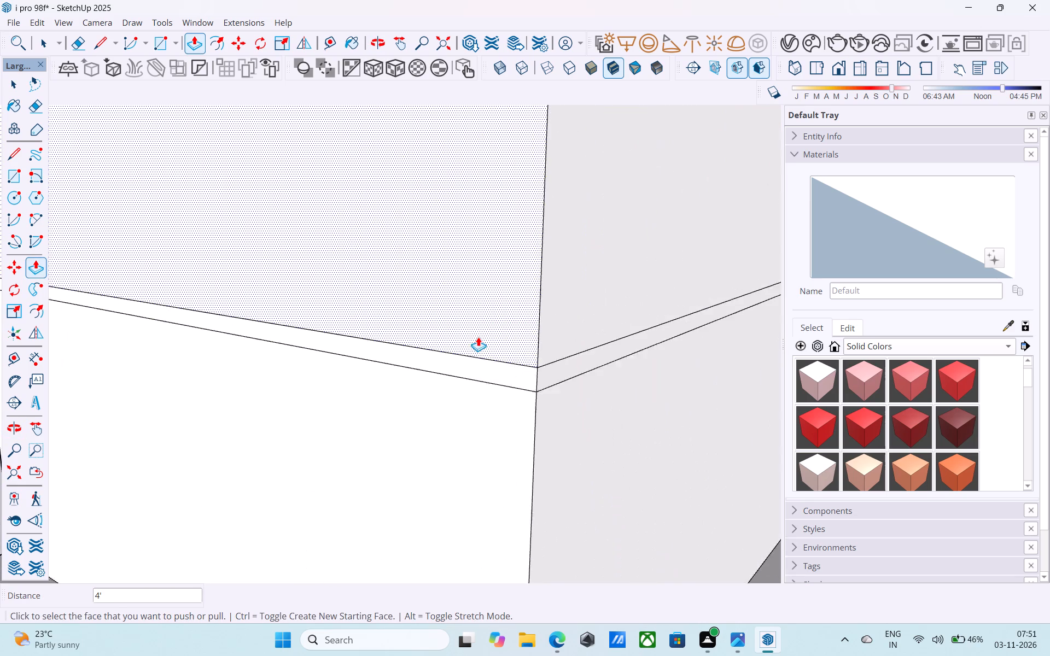
double_click(480, 367)
double_click(562, 383)
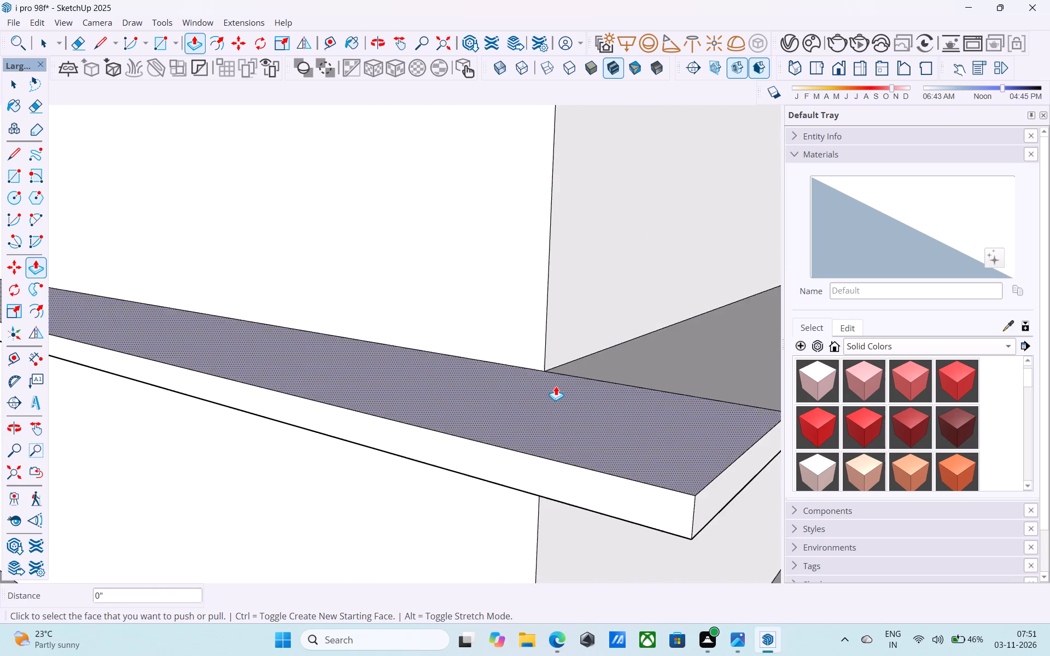
Push/Pull the front and adjacent side faces of the cap above the third storey outward 4' to form a corner-wrapping slab.
scroll(555, 387, down, 16)
shift+middle_drag(555, 387, 508, 532)
scroll(498, 371, up, 3)
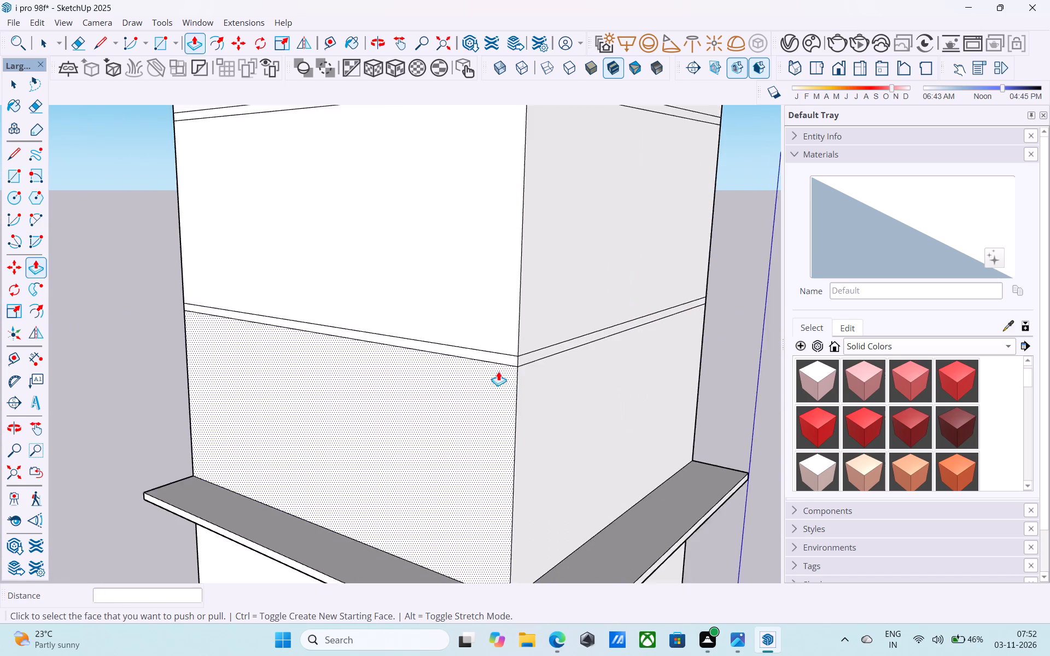
scroll(498, 371, up, 6)
double_click(504, 352)
double_click(553, 354)
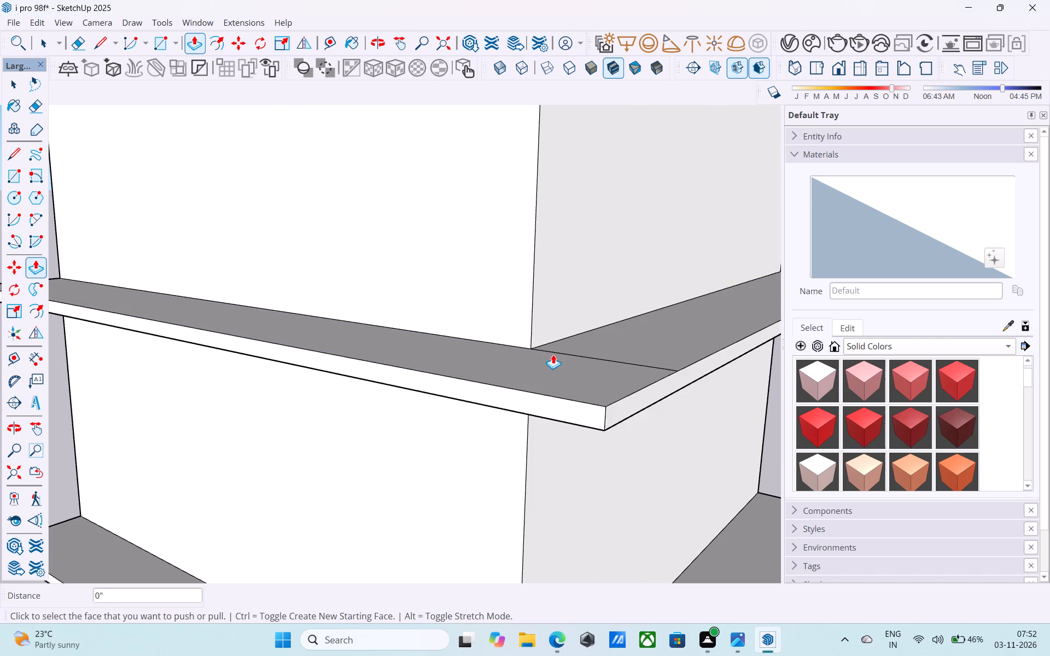
Push/Pull the front and adjacent side faces of the cap above the fourth storey outward 4' each.
scroll(553, 354, down, 14)
middle_drag(552, 354, 516, 503)
scroll(512, 377, up, 3)
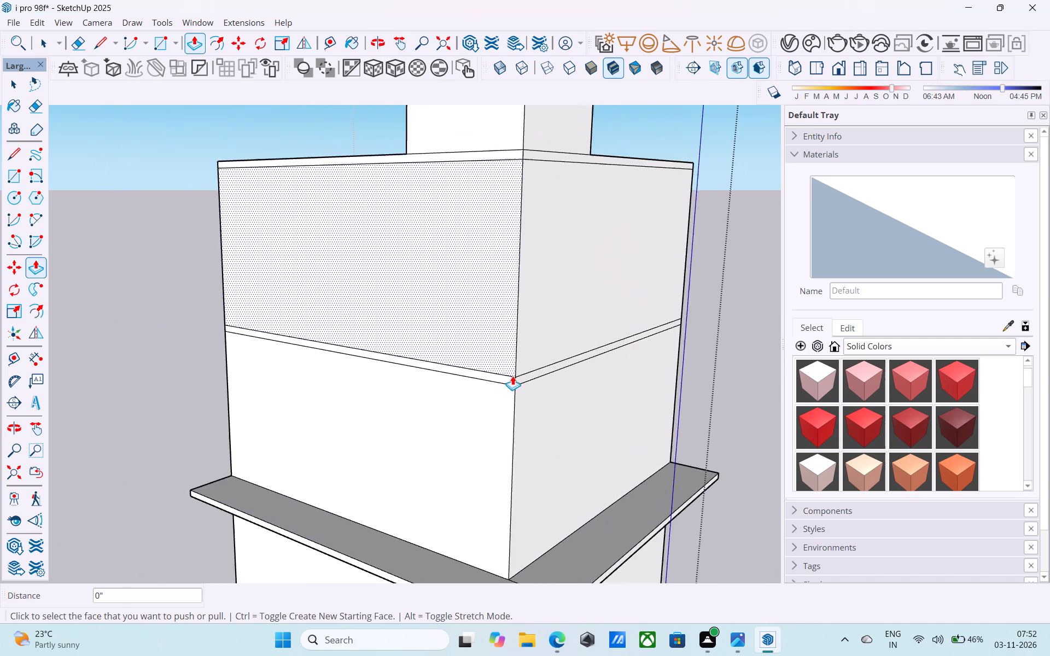
scroll(512, 376, up, 9)
double_click(501, 381)
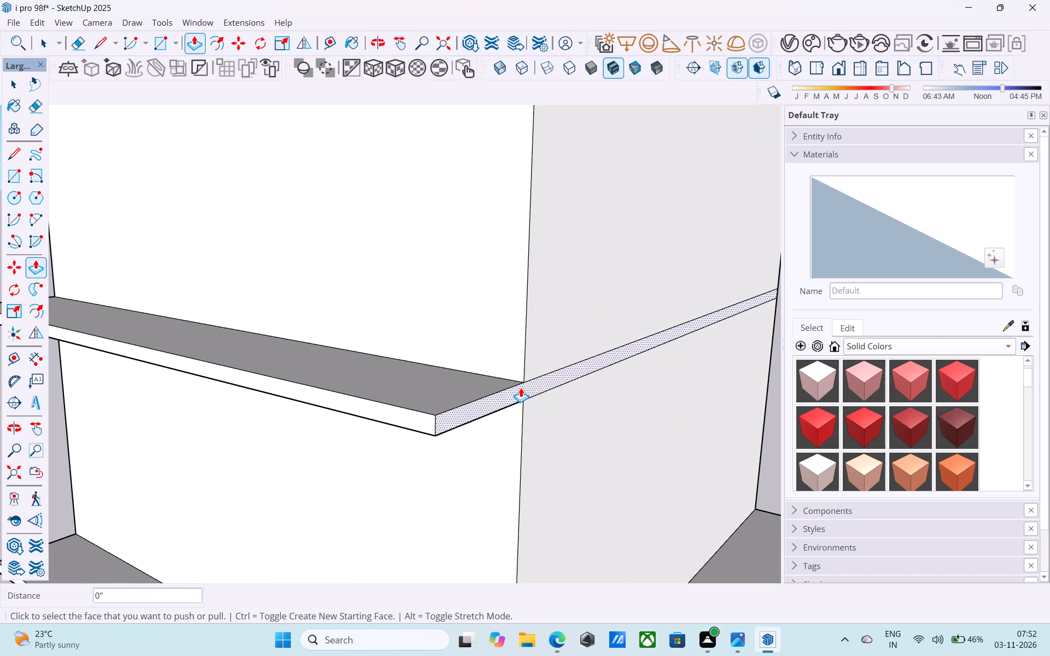
double_click(521, 388)
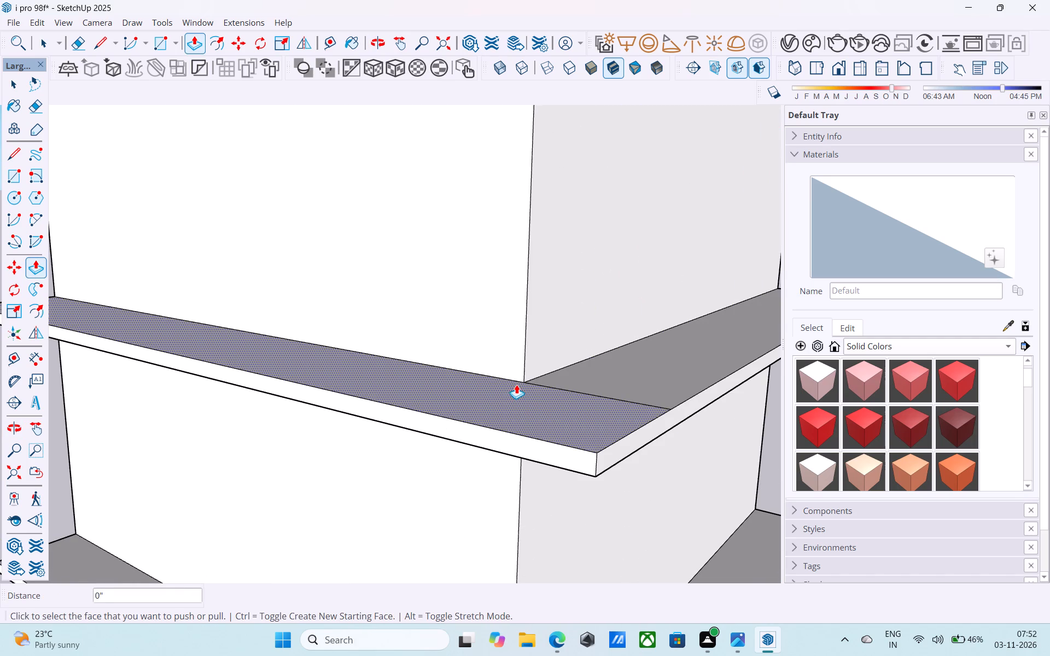
Push/Pull the front and adjacent side faces of the roof cap below the rooftop room outward 4' each.
scroll(516, 384, down, 17)
scroll(476, 344, down, 6)
shift+middle_drag(476, 382, 476, 382)
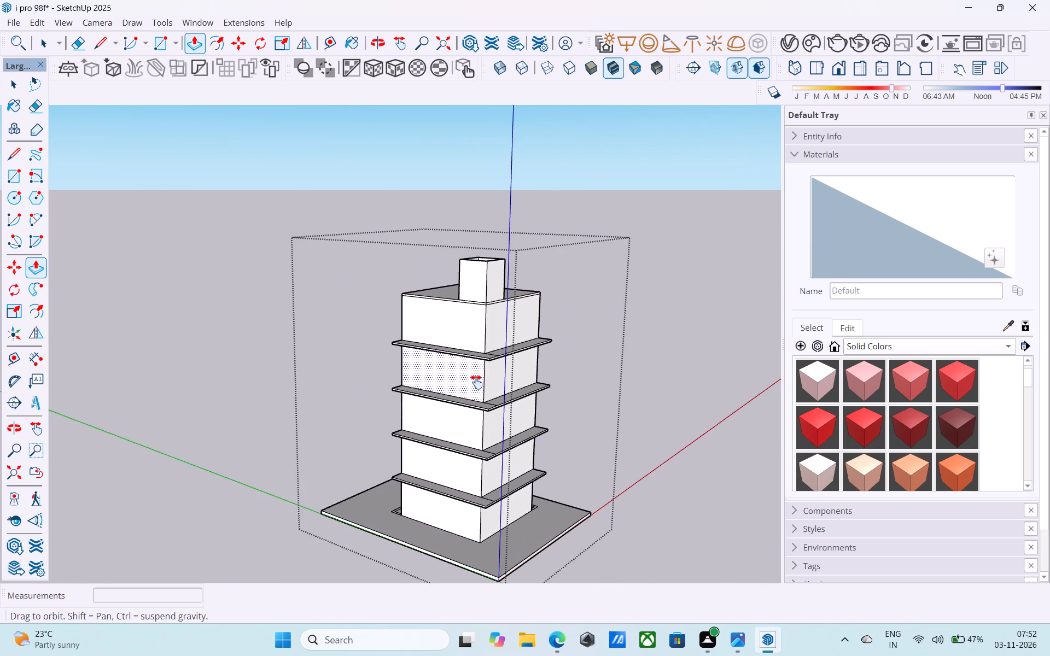
shift+middle_drag(476, 382, 454, 326)
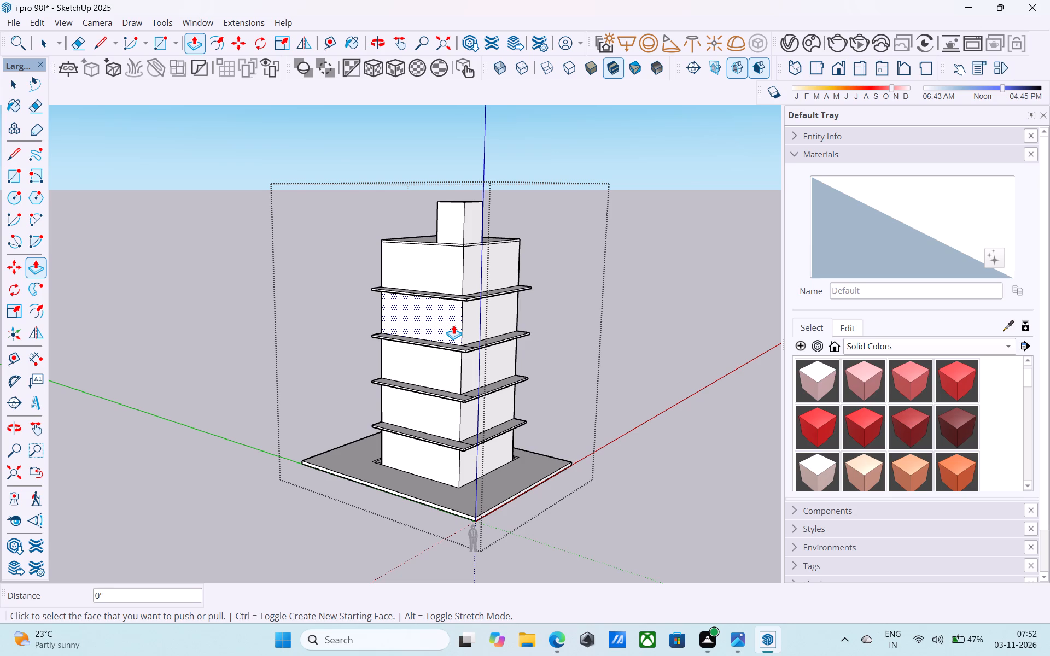
scroll(453, 325, down, 5)
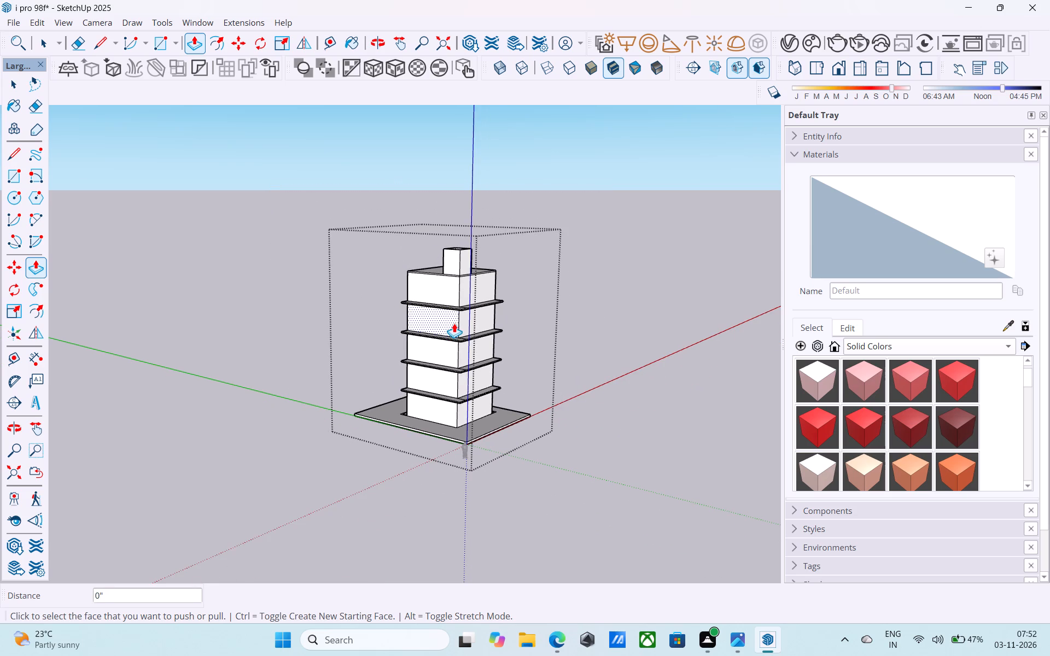
scroll(456, 323, down, 5)
scroll(454, 289, up, 15)
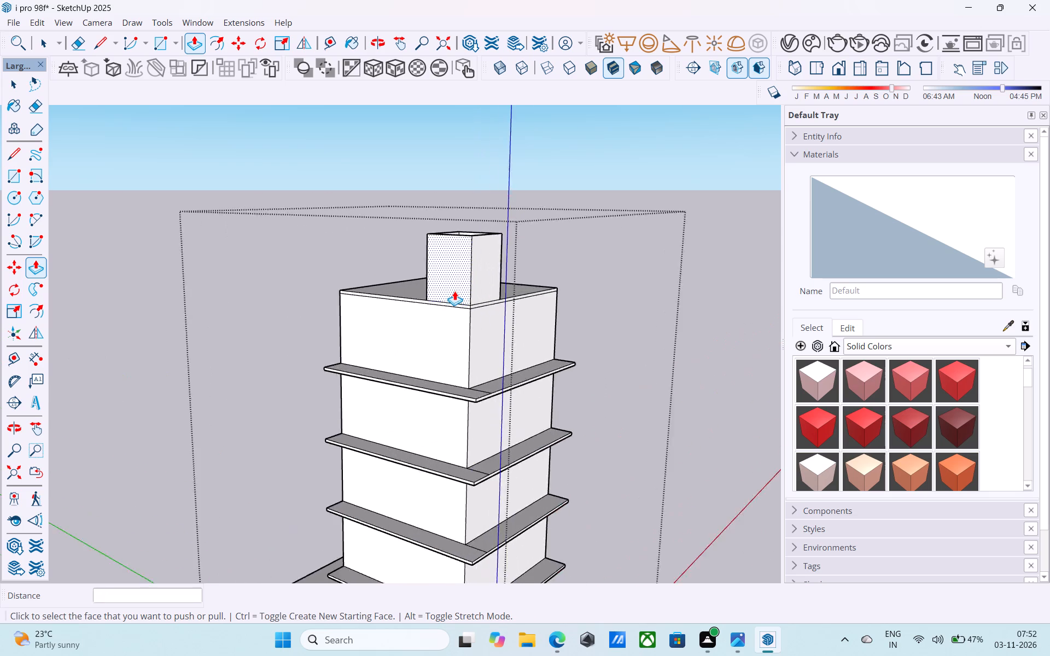
scroll(454, 291, up, 14)
double_click(457, 333)
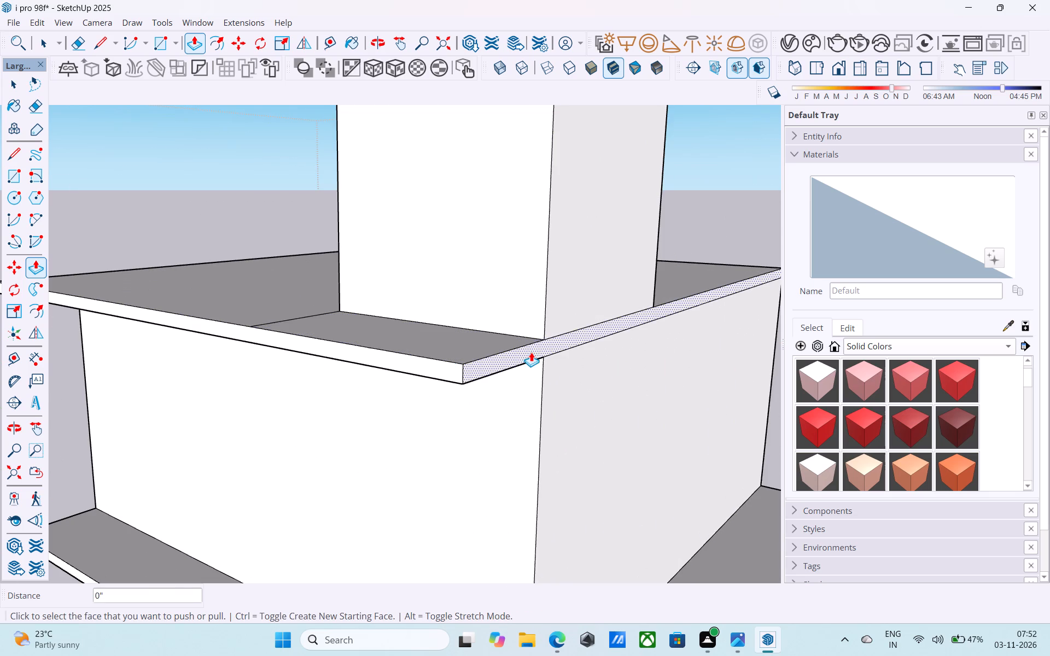
double_click(531, 352)
Examine the projecting slabs on the tower from several sides and distances.
scroll(530, 349, down, 5)
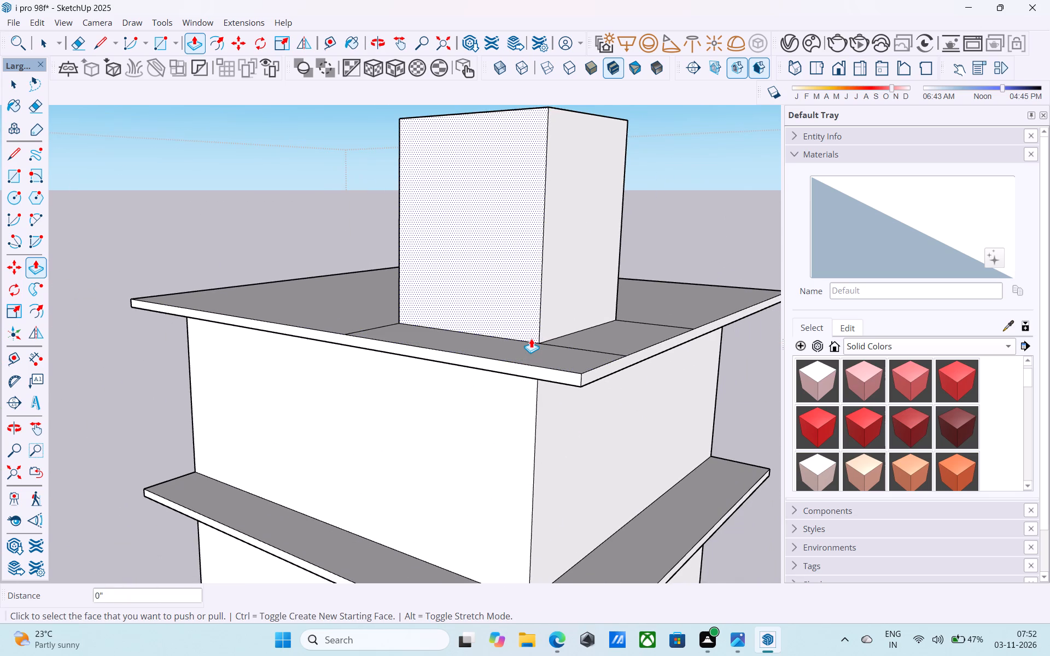
scroll(531, 338, down, 12)
scroll(471, 257, down, 11)
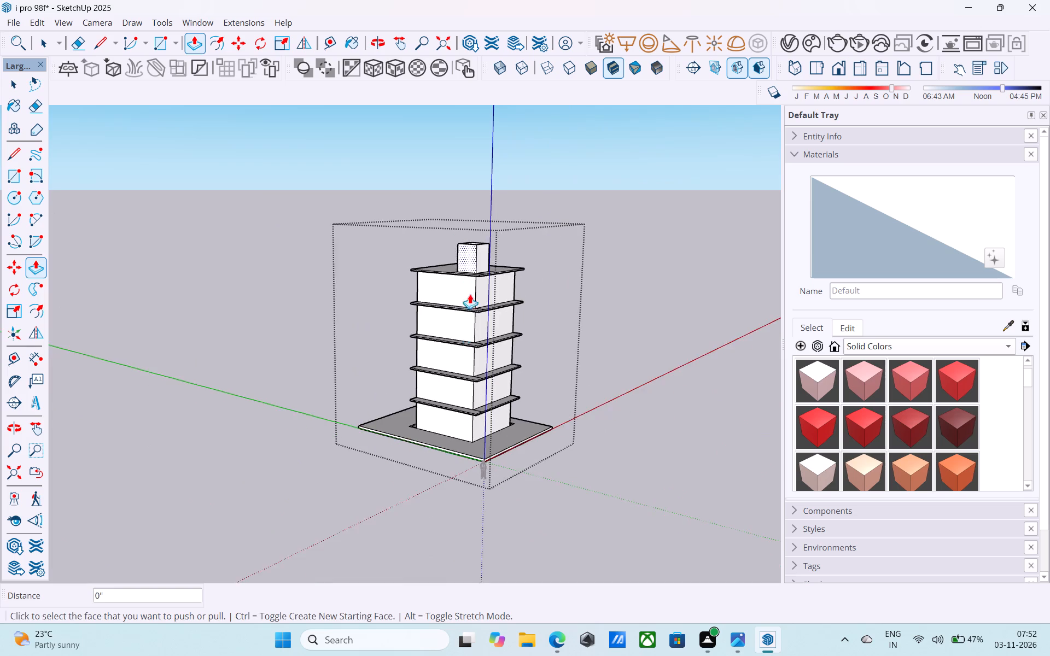
middle_drag(460, 340, 424, 388)
scroll(427, 399, up, 5)
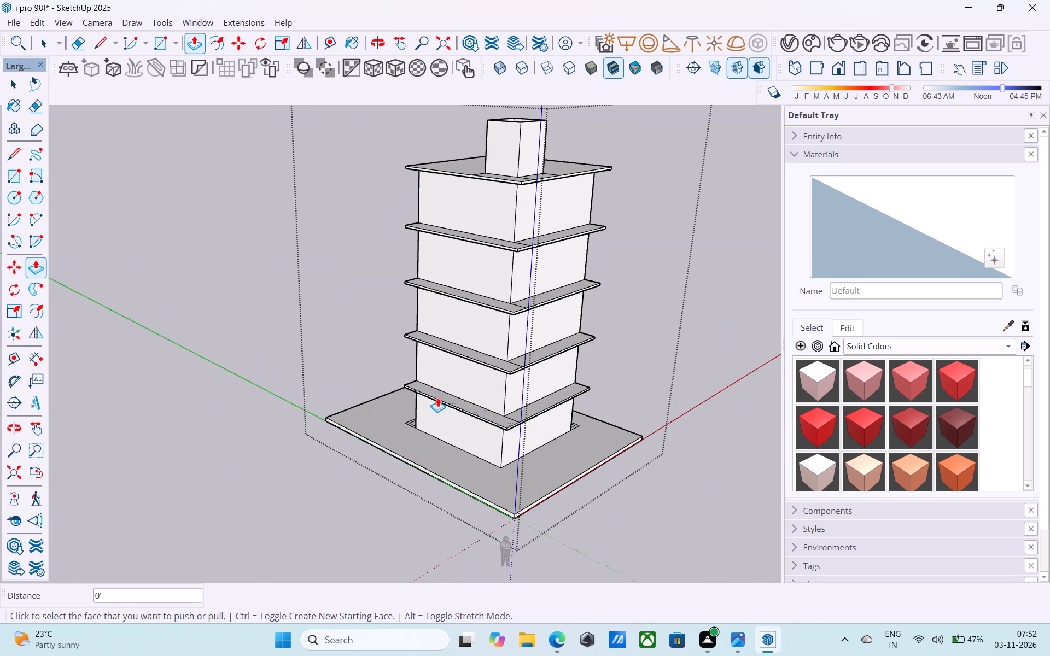
scroll(437, 397, up, 1)
middle_drag(439, 396, 634, 375)
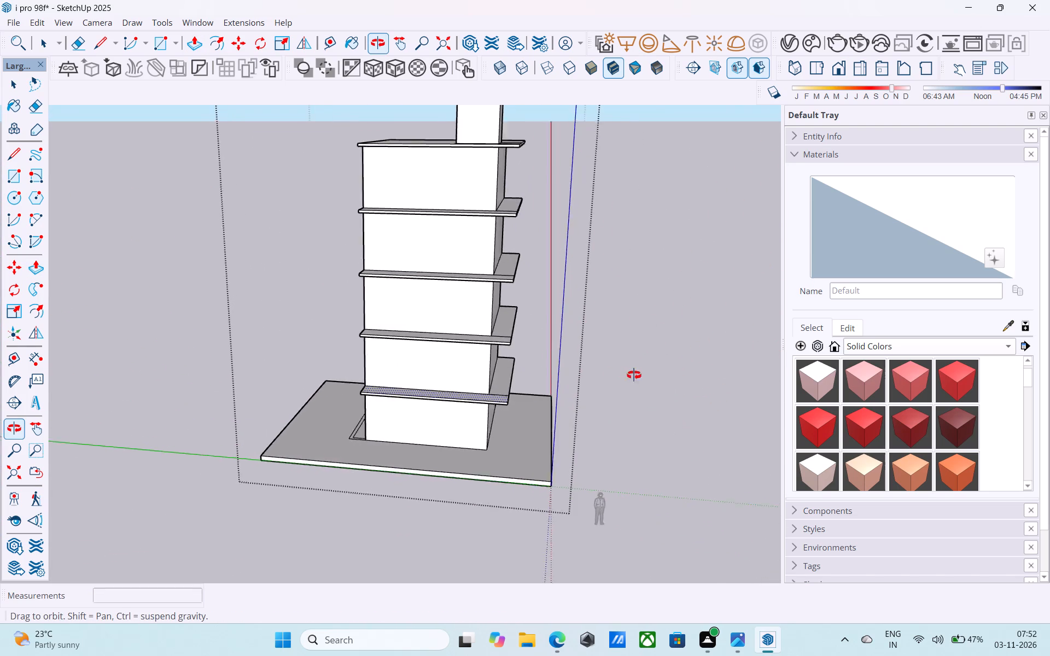
middle_drag(634, 375, 401, 406)
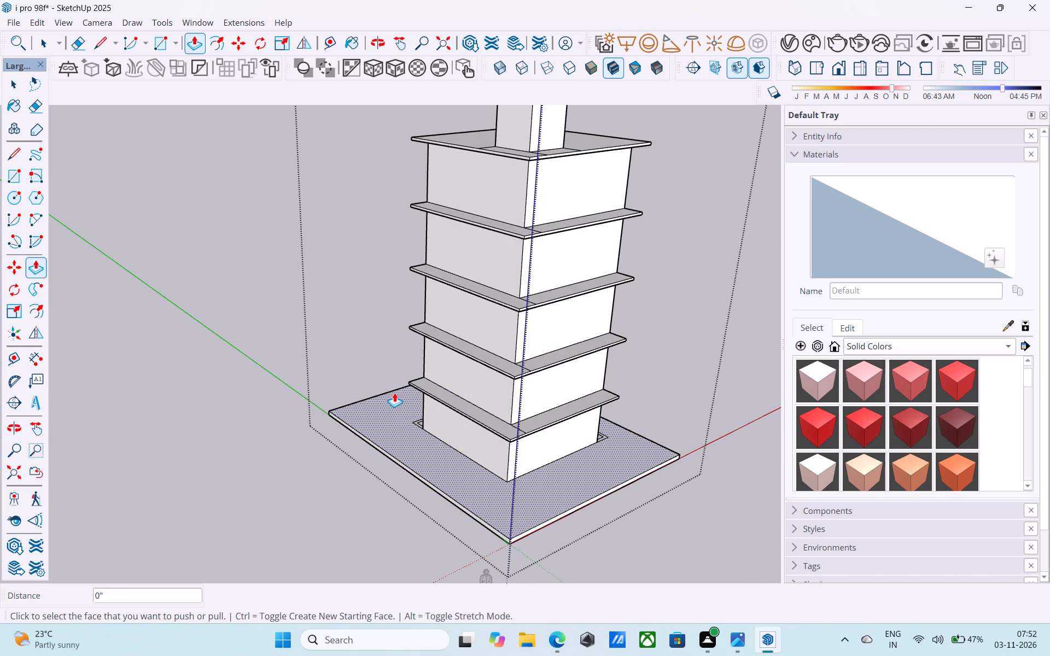
scroll(394, 390, up, 3)
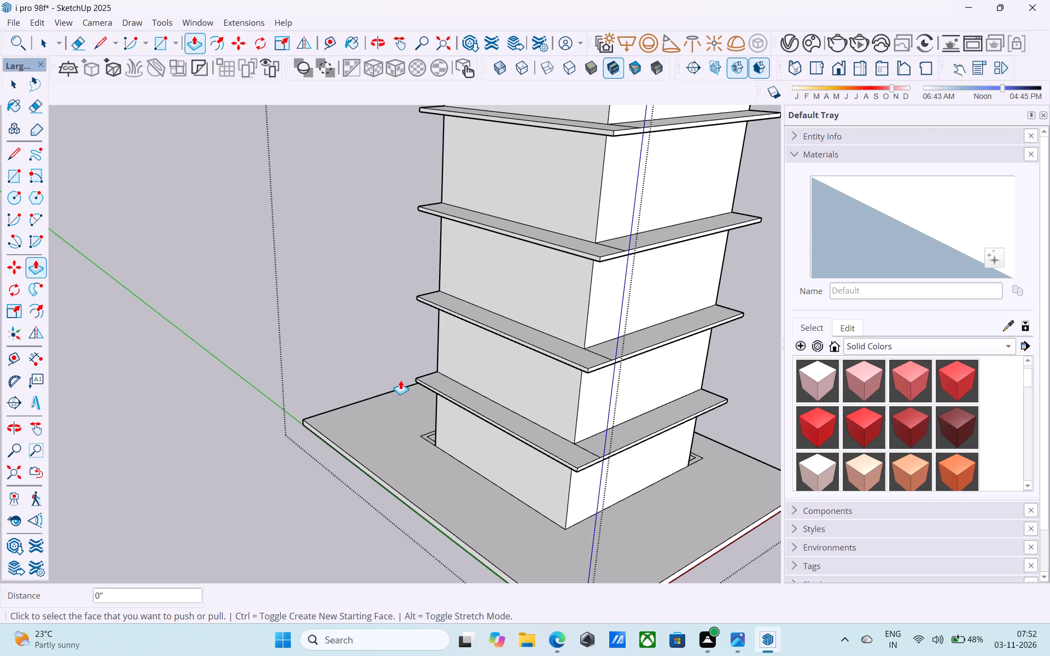
scroll(395, 390, down, 3)
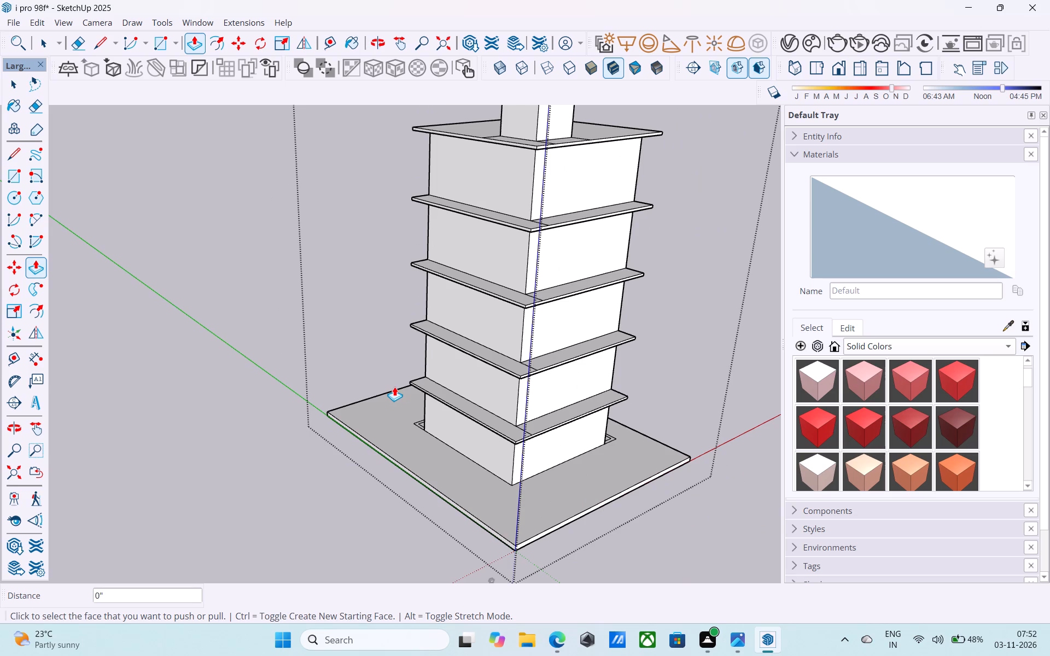
scroll(394, 382, down, 2)
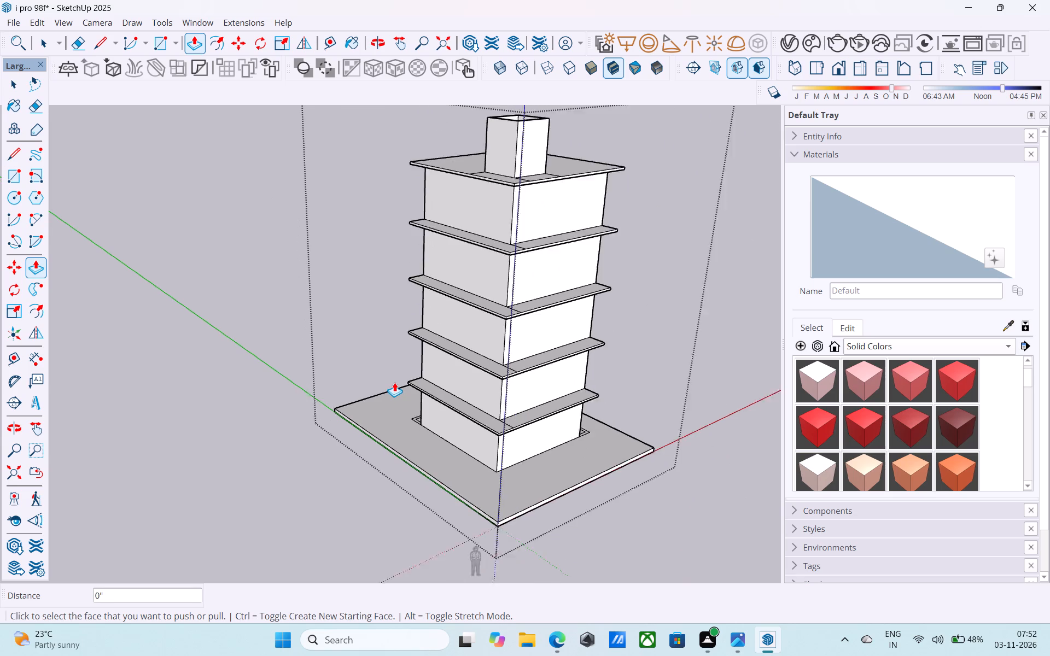
scroll(394, 382, down, 3)
Erase the seam edge at the corner on top of the lowest projecting slab.
middle_drag(394, 382, 423, 461)
scroll(486, 389, up, 5)
key(e)
scroll(486, 385, up, 3)
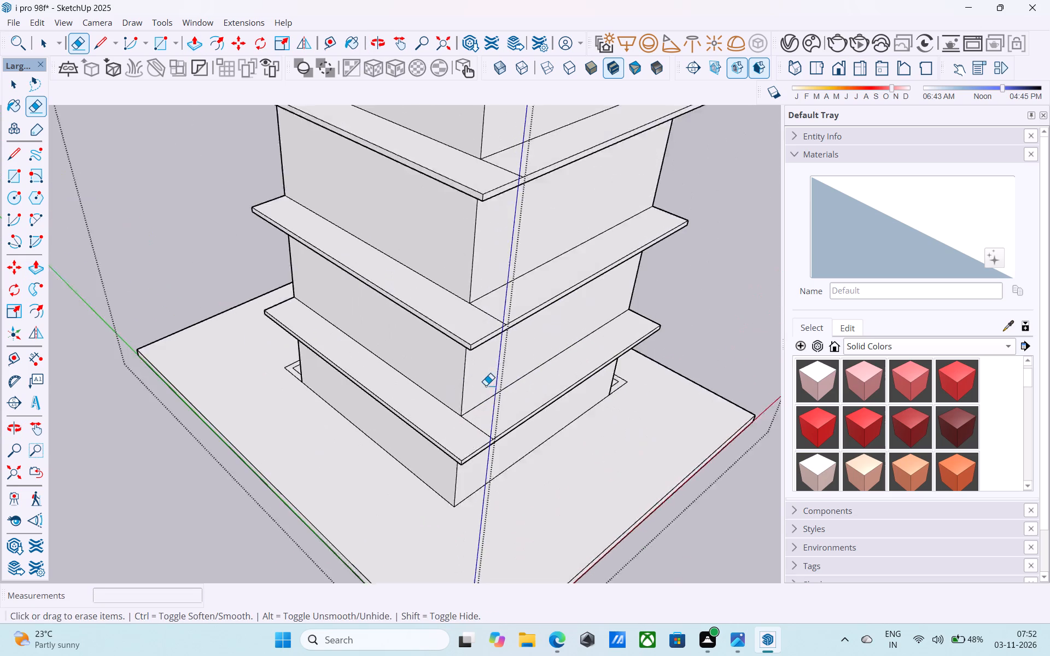
scroll(486, 385, up, 7)
drag(477, 435, 482, 433)
Examine the tower's slab corners and walls from all sides.
scroll(483, 429, down, 11)
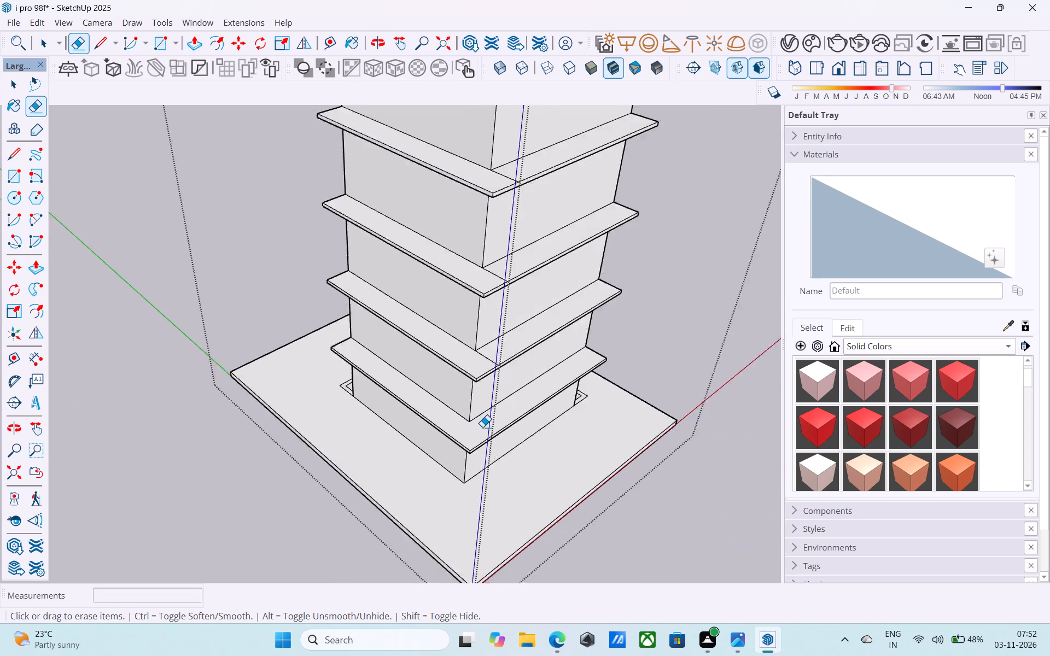
scroll(482, 427, down, 5)
scroll(482, 427, up, 1)
scroll(482, 427, down, 11)
middle_drag(480, 425, 899, 406)
middle_drag(367, 402, 684, 378)
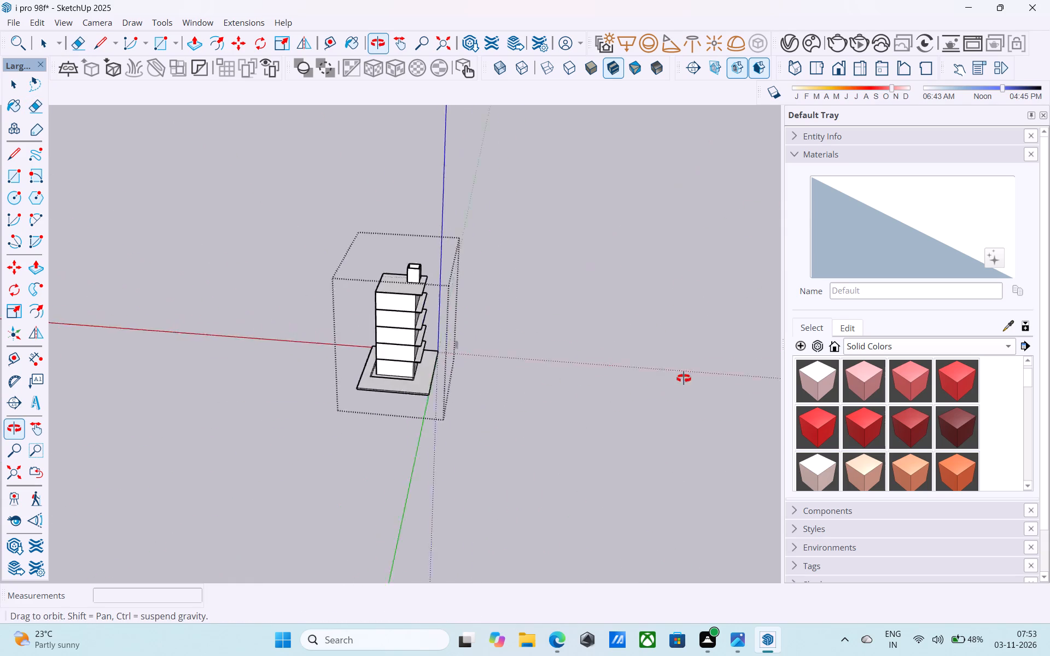
middle_drag(684, 378, 0, 307)
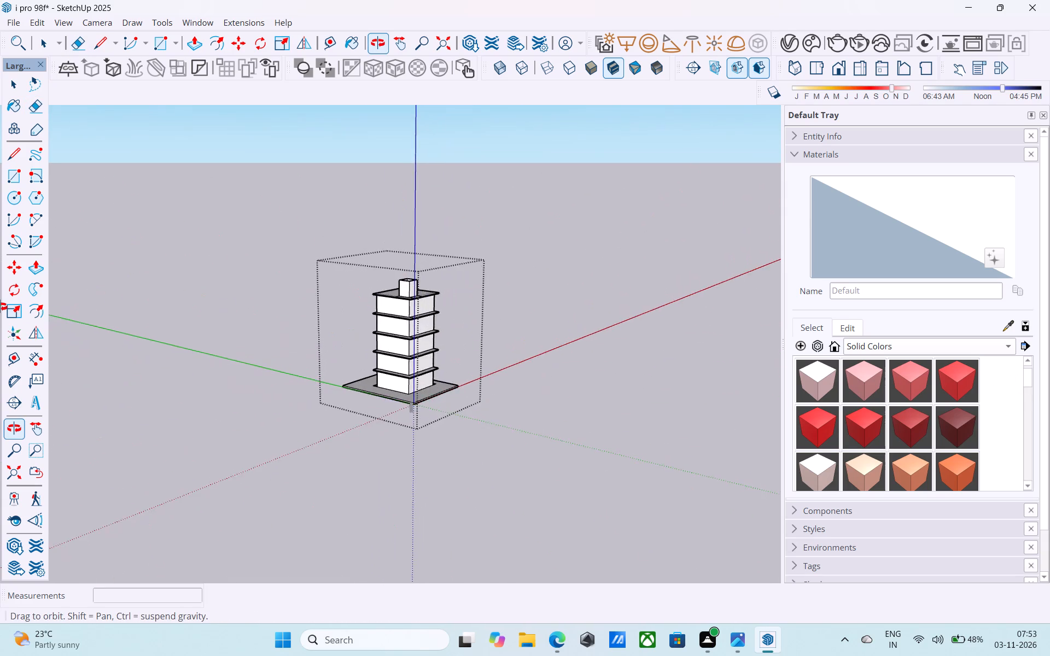
middle_drag(0, 307, 893, 382)
middle_drag(666, 379, 224, 352)
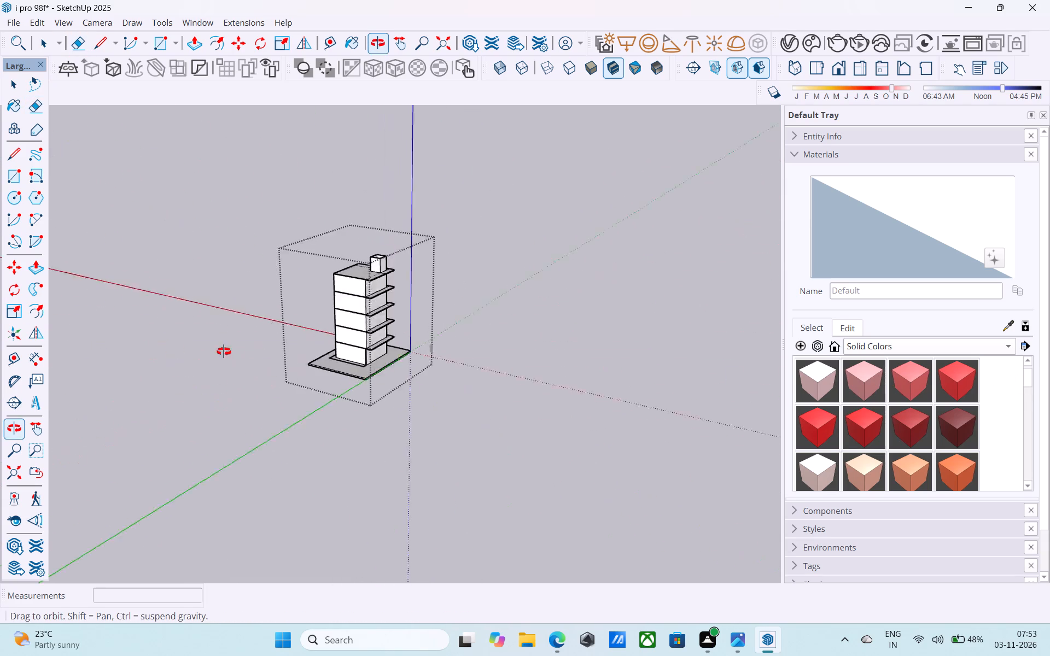
middle_drag(224, 352, 80, 350)
middle_click(80, 350)
scroll(339, 265, up, 4)
scroll(418, 286, up, 12)
middle_drag(410, 289, 244, 296)
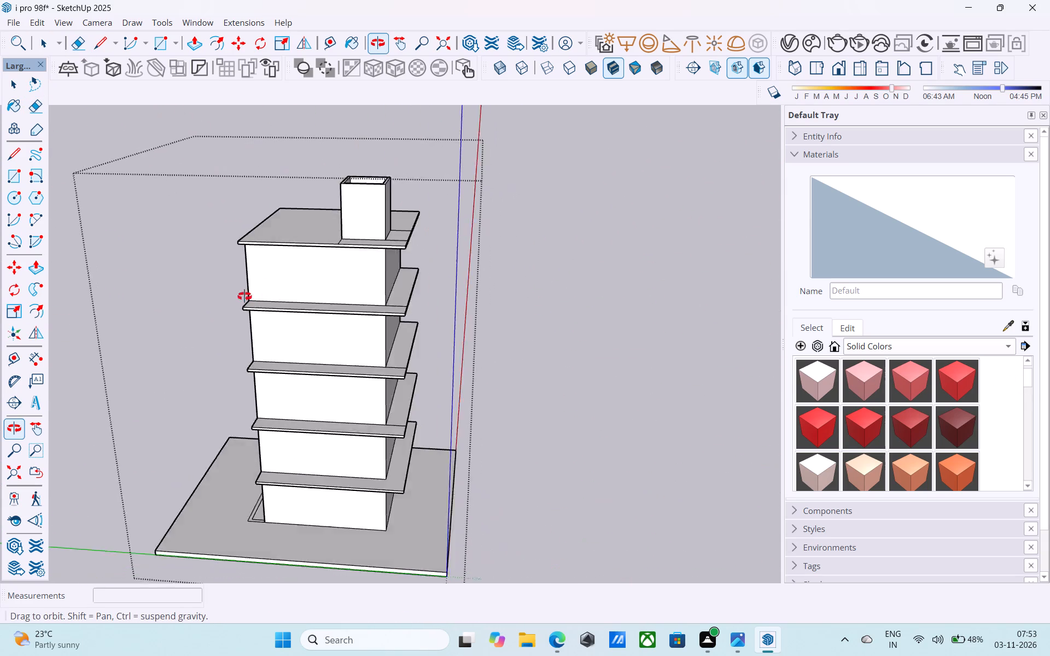
middle_drag(244, 296, 150, 294)
scroll(337, 350, up, 5)
scroll(363, 331, down, 2)
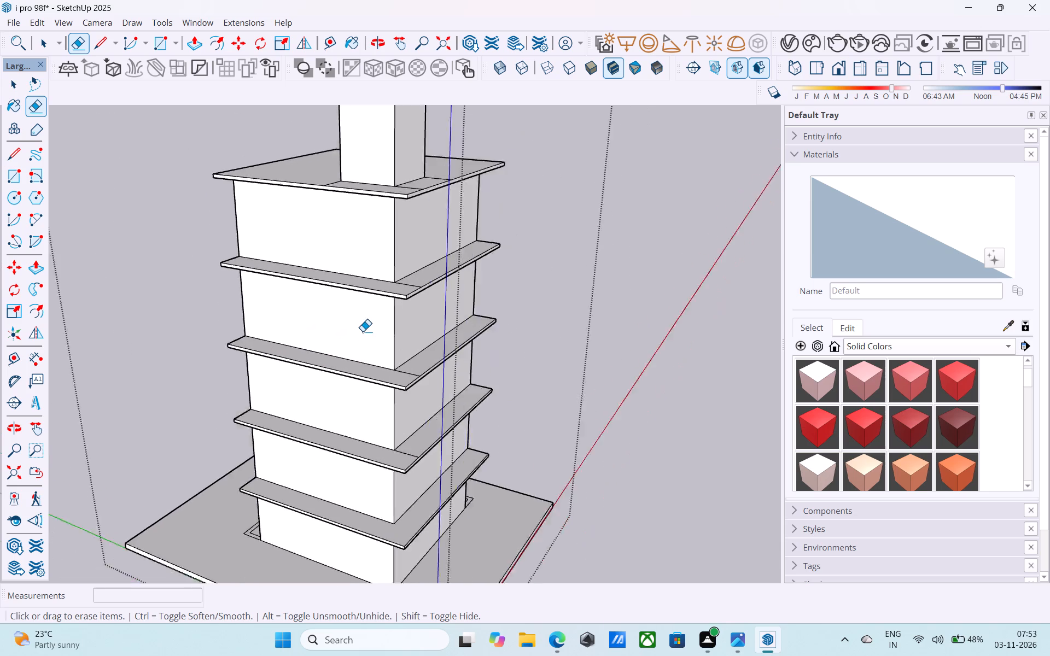
scroll(363, 331, down, 16)
middle_drag(360, 319, 626, 400)
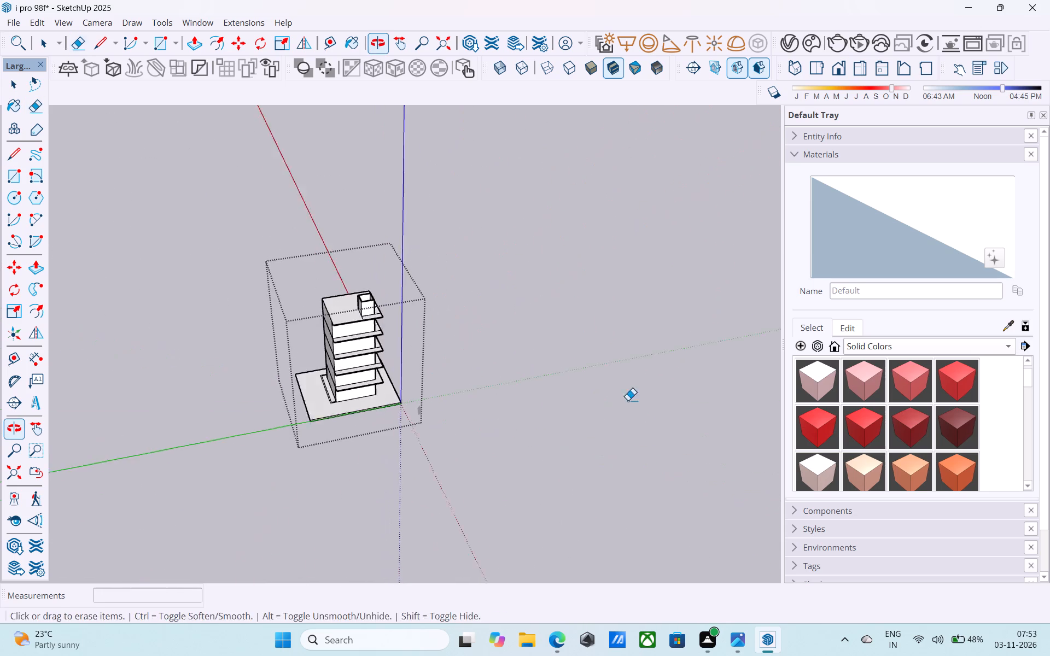
Erase the leftover double outline around the tower's footprint on the base slab.
middle_drag(331, 399, 495, 403)
scroll(337, 419, up, 20)
scroll(337, 419, up, 3)
key(e)
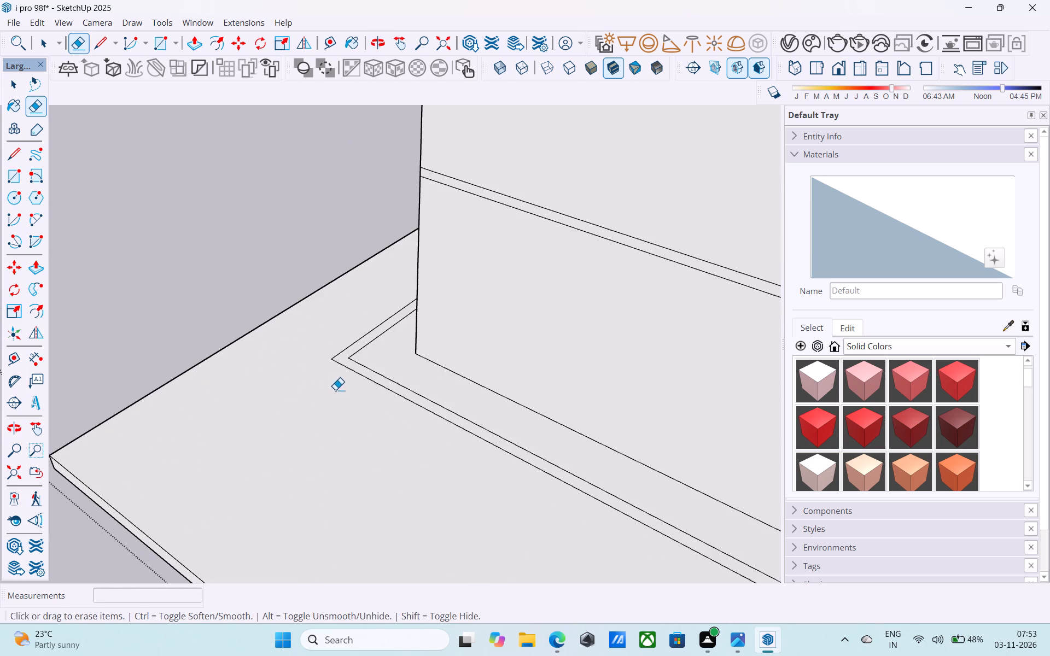
drag(339, 391, 415, 244)
middle_drag(371, 320, 728, 335)
drag(337, 162, 337, 148)
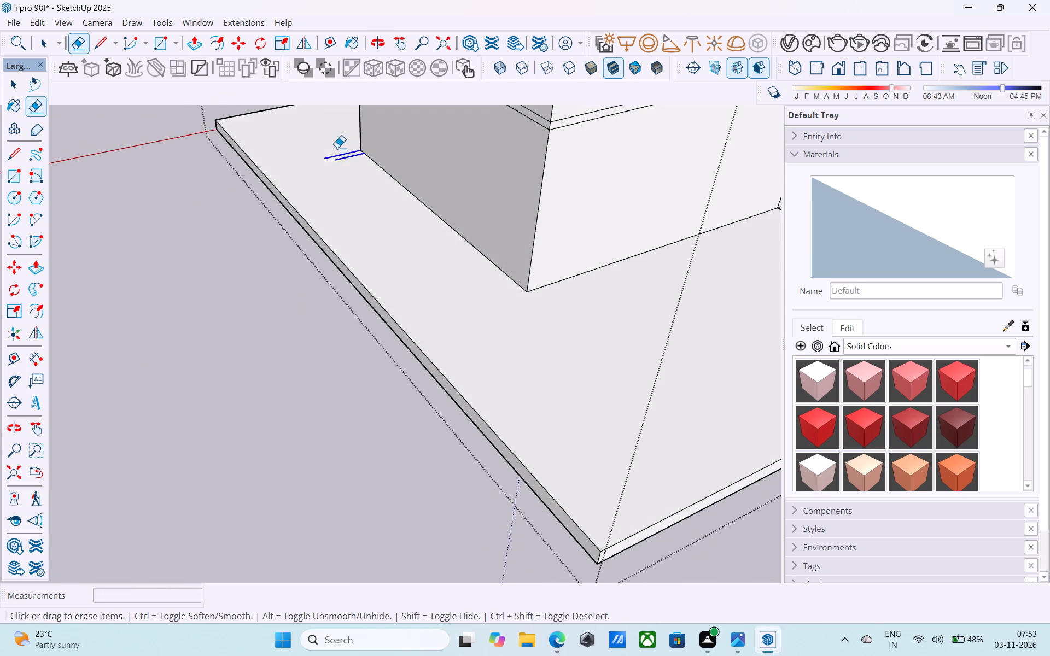
drag(337, 148, 331, 143)
scroll(278, 200, down, 13)
middle_drag(272, 214, 247, 226)
scroll(437, 208, up, 9)
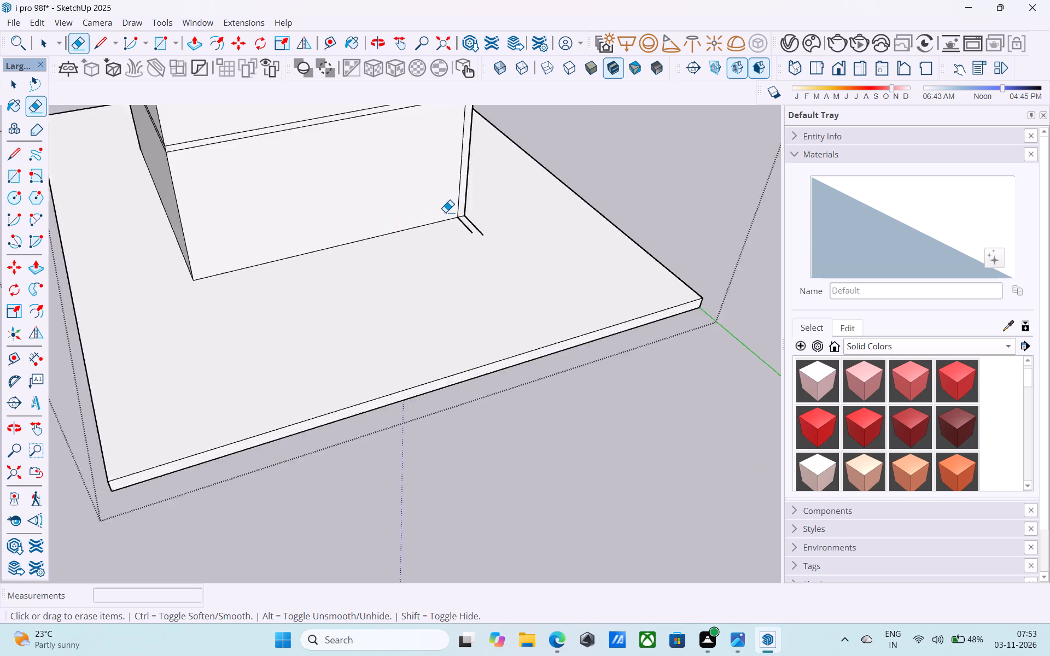
scroll(445, 212, up, 5)
drag(461, 239, 516, 225)
Finish editing inside the tower's group and close it.
scroll(516, 225, down, 20)
scroll(516, 225, down, 5)
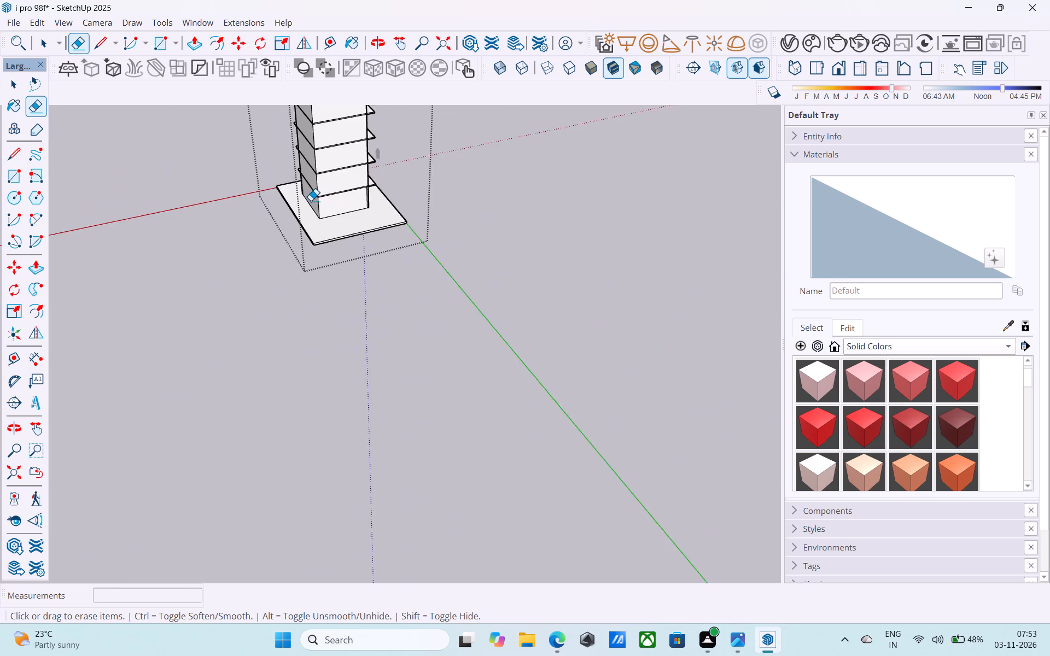
scroll(311, 201, down, 3)
key(space)
click(451, 216)
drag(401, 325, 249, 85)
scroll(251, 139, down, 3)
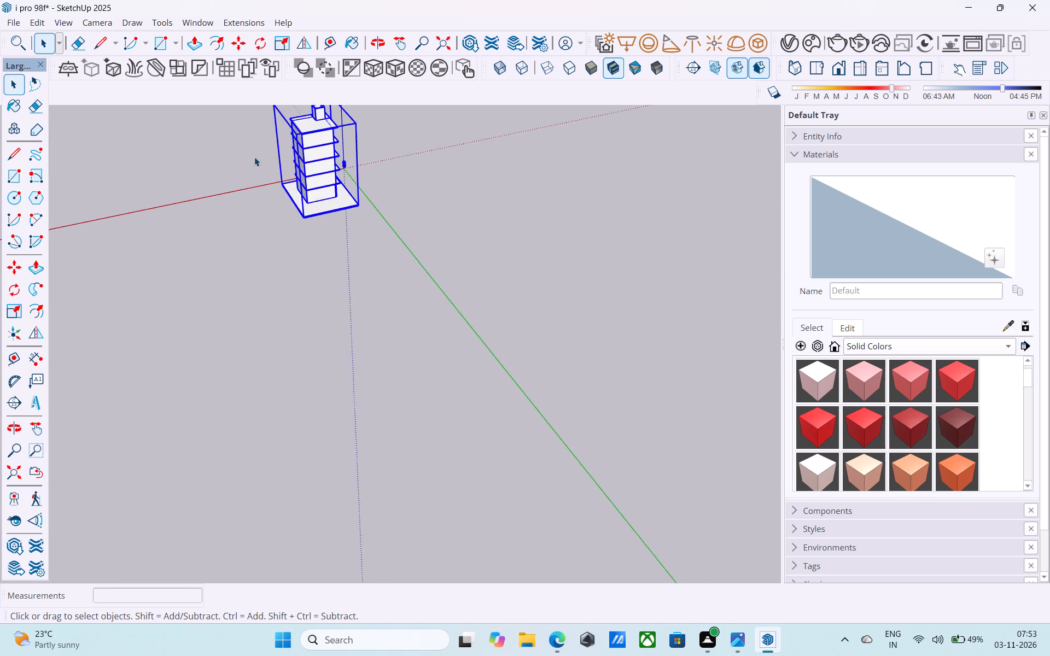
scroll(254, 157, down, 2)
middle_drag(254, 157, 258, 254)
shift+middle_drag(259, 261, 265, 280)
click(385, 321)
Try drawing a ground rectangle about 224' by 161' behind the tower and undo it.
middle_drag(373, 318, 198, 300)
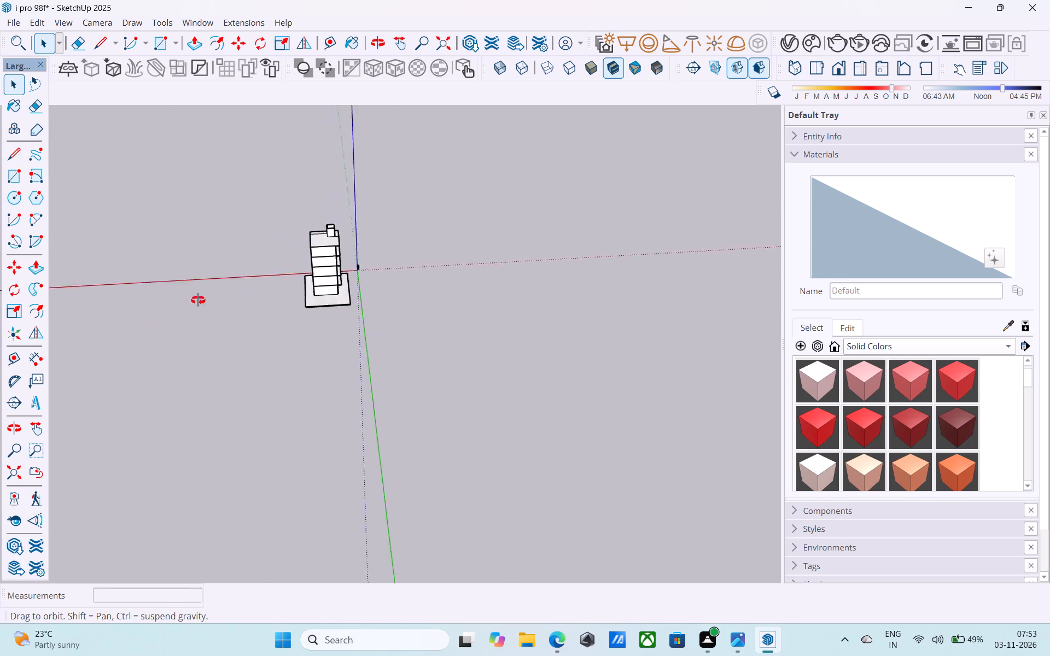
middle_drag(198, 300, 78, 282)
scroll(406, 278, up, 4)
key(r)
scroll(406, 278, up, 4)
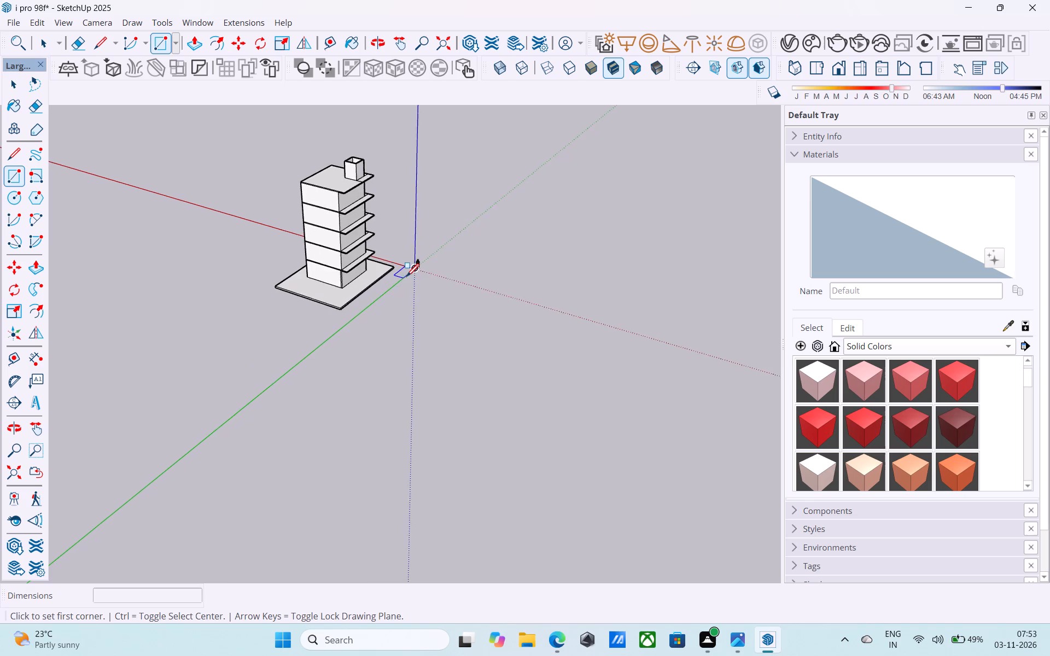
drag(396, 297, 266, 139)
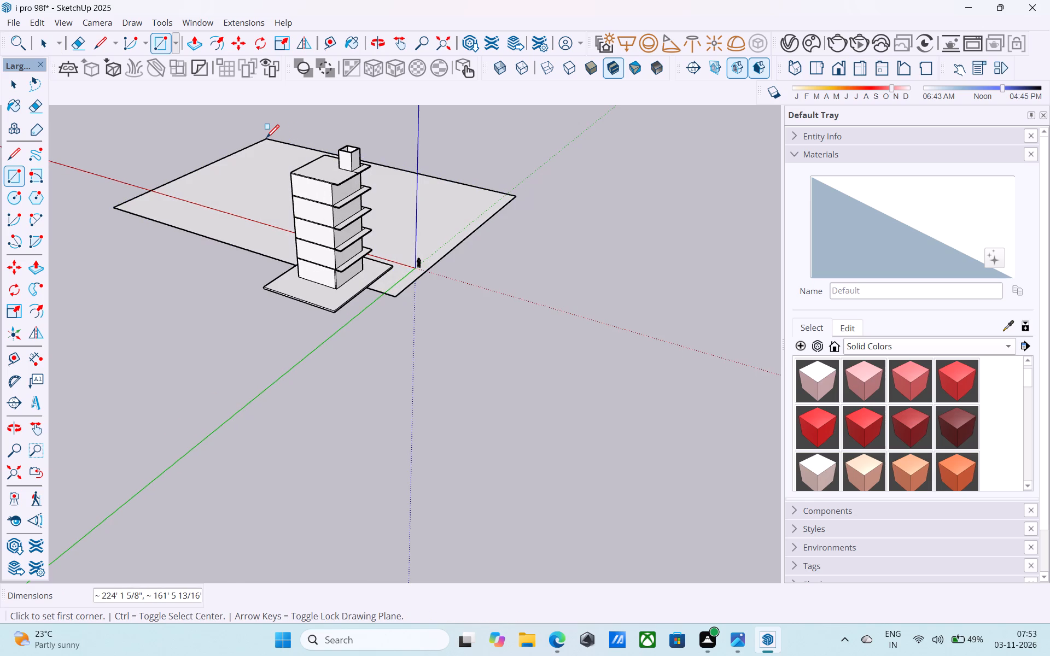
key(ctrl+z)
Rotate the whole tower group 180° about the vertical axis.
key(space)
drag(410, 343, 247, 113)
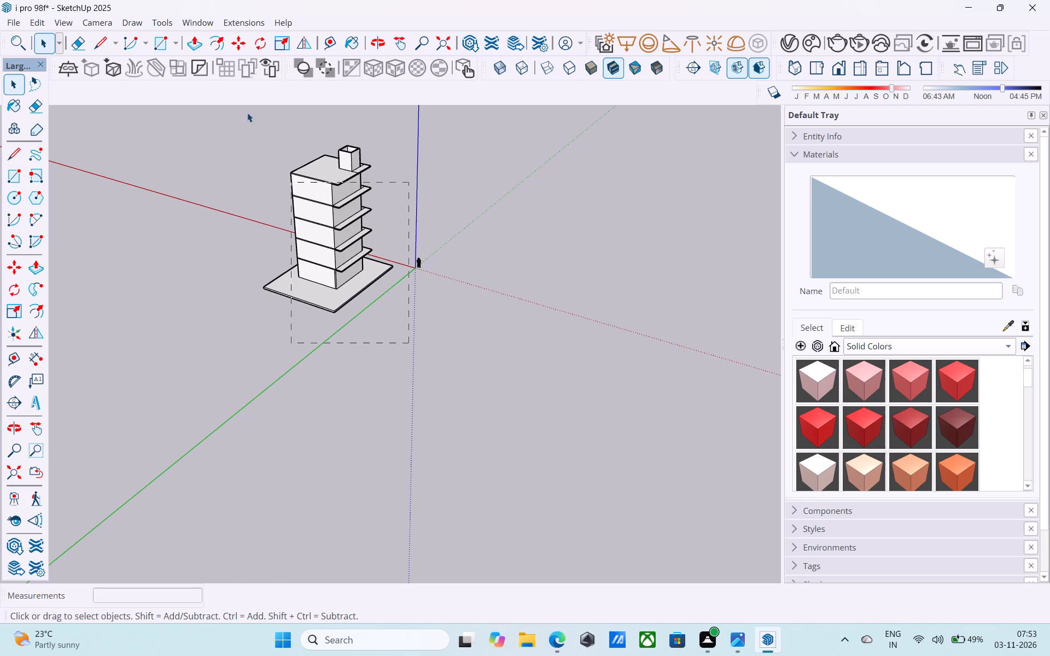
drag(247, 113, 222, 68)
scroll(227, 177, down, 7)
key(q)
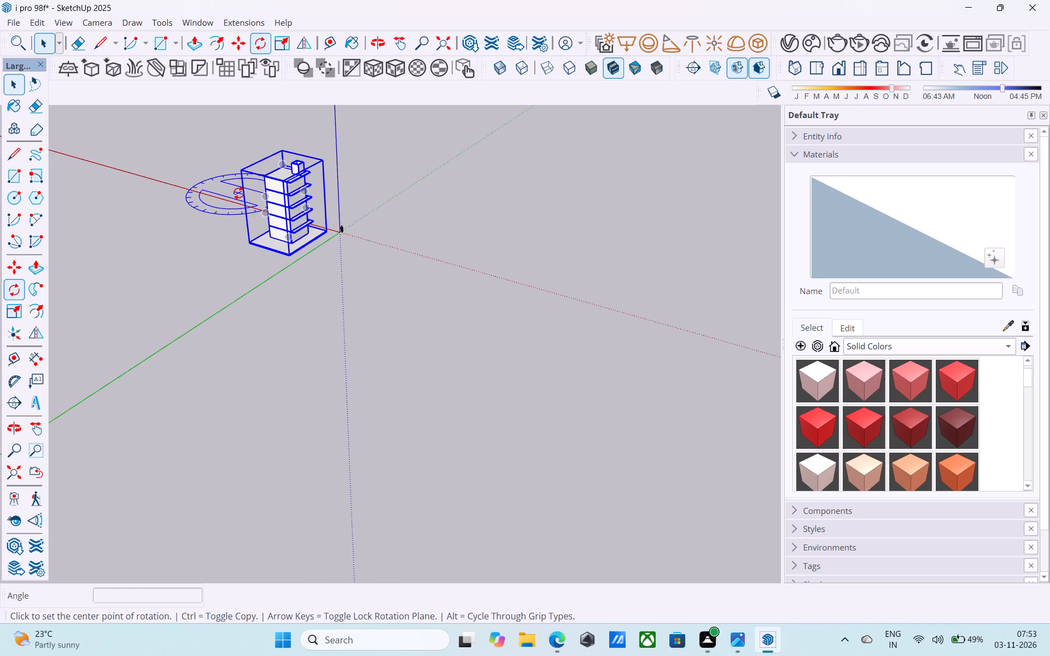
scroll(238, 193, down, 8)
middle_drag(237, 193, 621, 189)
scroll(568, 198, down, 6)
shift+middle_drag(491, 242, 734, 216)
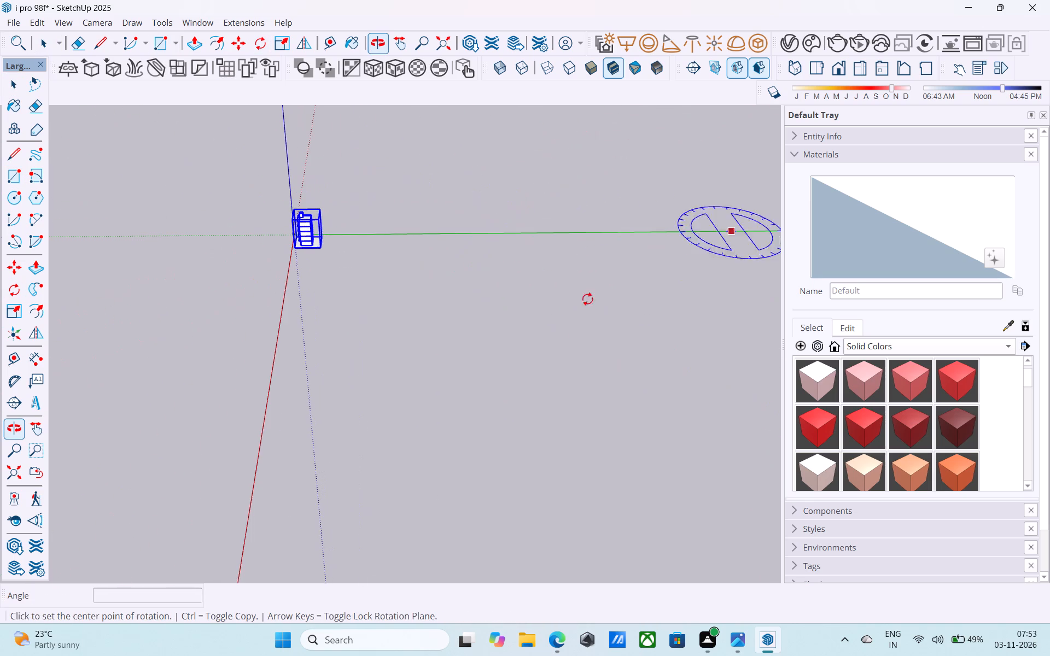
click(301, 300)
click(422, 297)
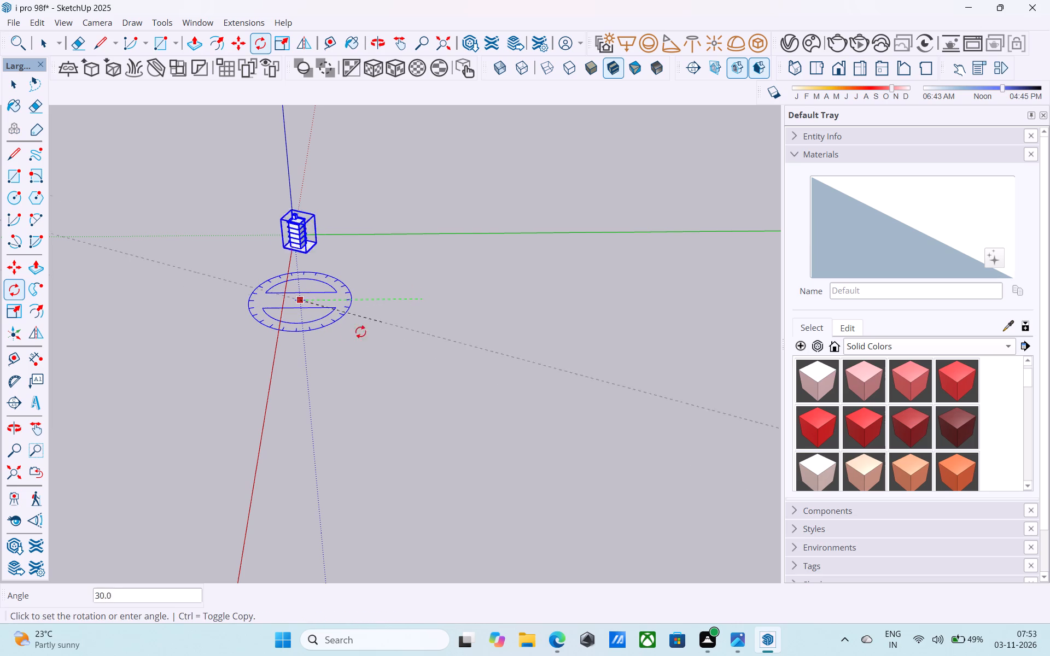
click(271, 297)
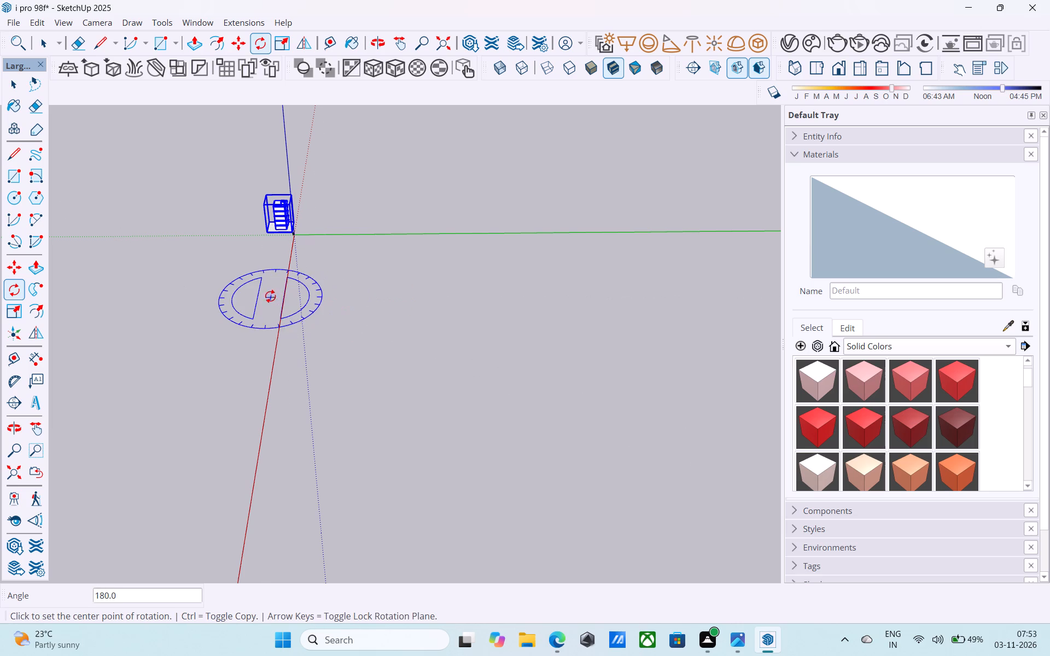
Move the tower group about 293' into the quadrant between the solid red and green axes and deselect it.
key(m)
click(281, 265)
click(366, 324)
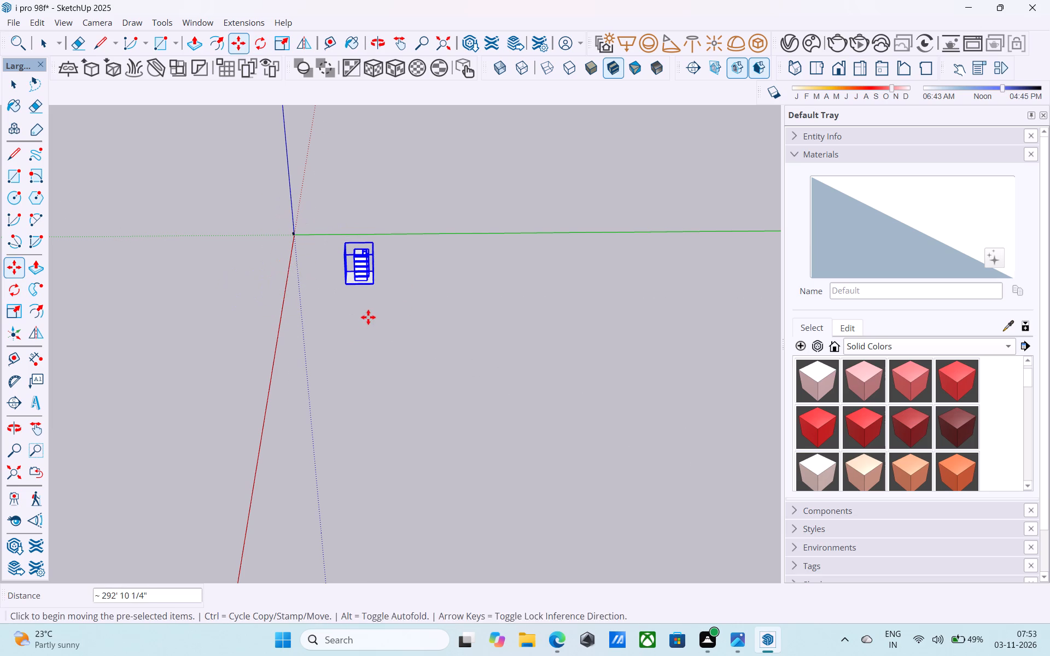
scroll(369, 289, up, 20)
scroll(369, 289, up, 4)
key(space)
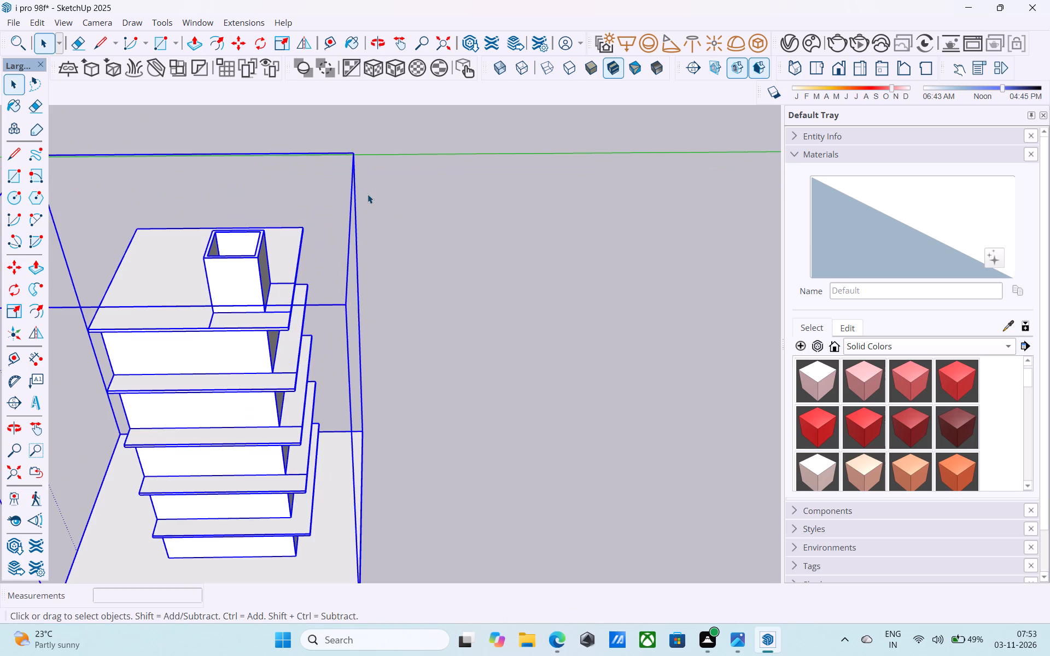
scroll(351, 208, down, 3)
shift+middle_drag(346, 212, 311, 229)
click(358, 221)
Examine the rotated tower's walls and projecting slabs from low and high viewpoints.
middle_drag(328, 240, 289, 161)
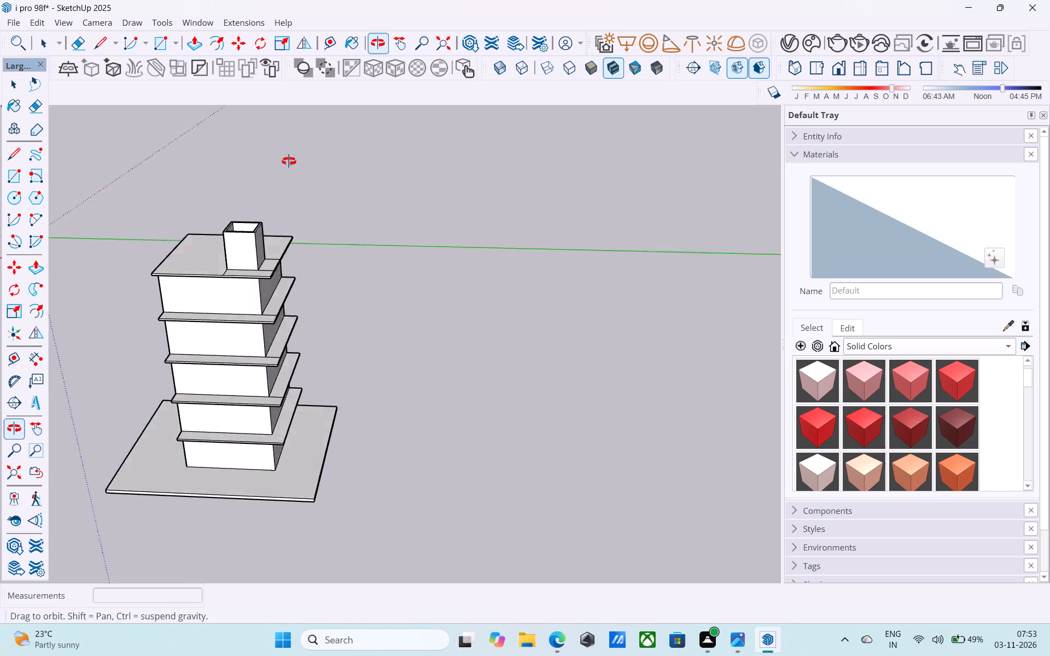
middle_drag(289, 161, 253, 101)
shift+middle_drag(286, 296, 322, 281)
scroll(325, 413, up, 5)
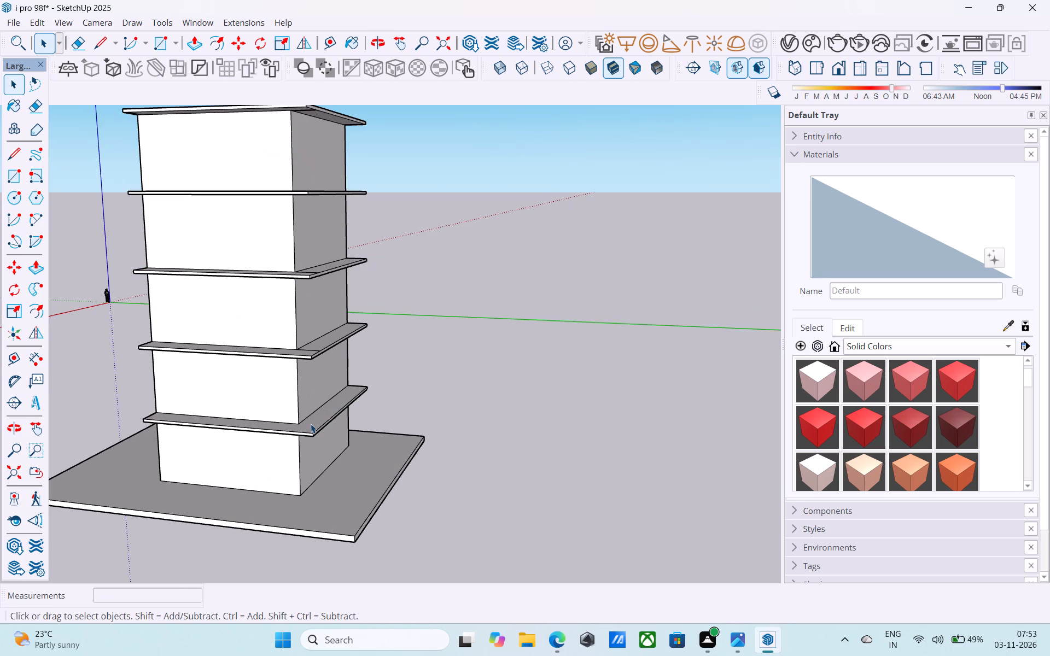
scroll(306, 411, up, 4)
scroll(427, 317, down, 8)
middle_drag(430, 295, 421, 295)
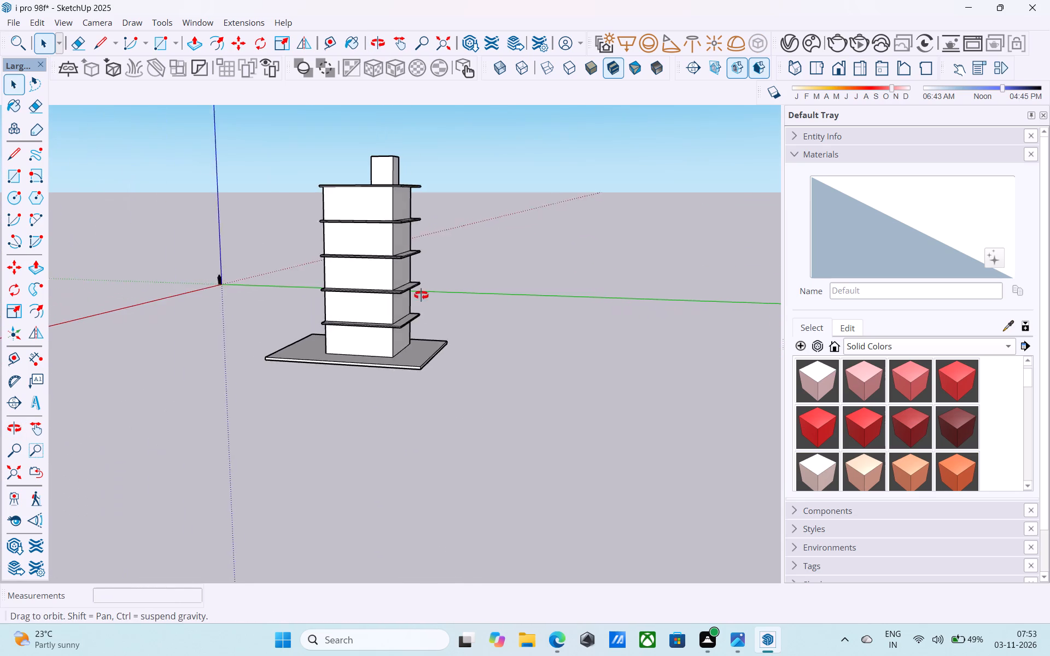
middle_drag(421, 295, 424, 342)
scroll(391, 393, up, 6)
middle_drag(380, 393, 382, 358)
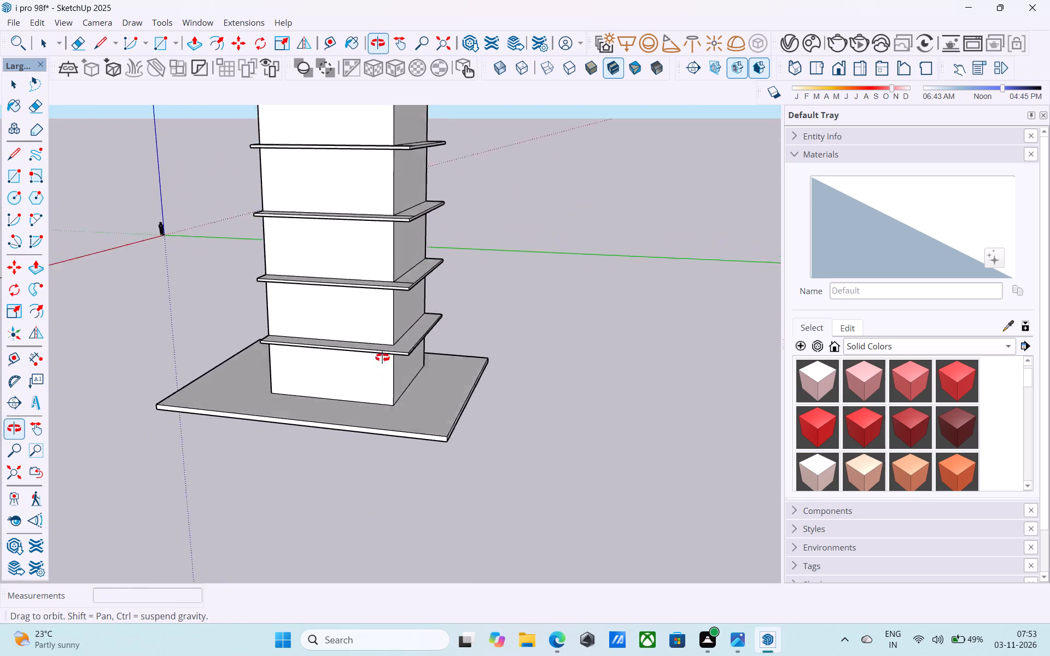
middle_drag(382, 358, 354, 395)
scroll(397, 287, up, 1)
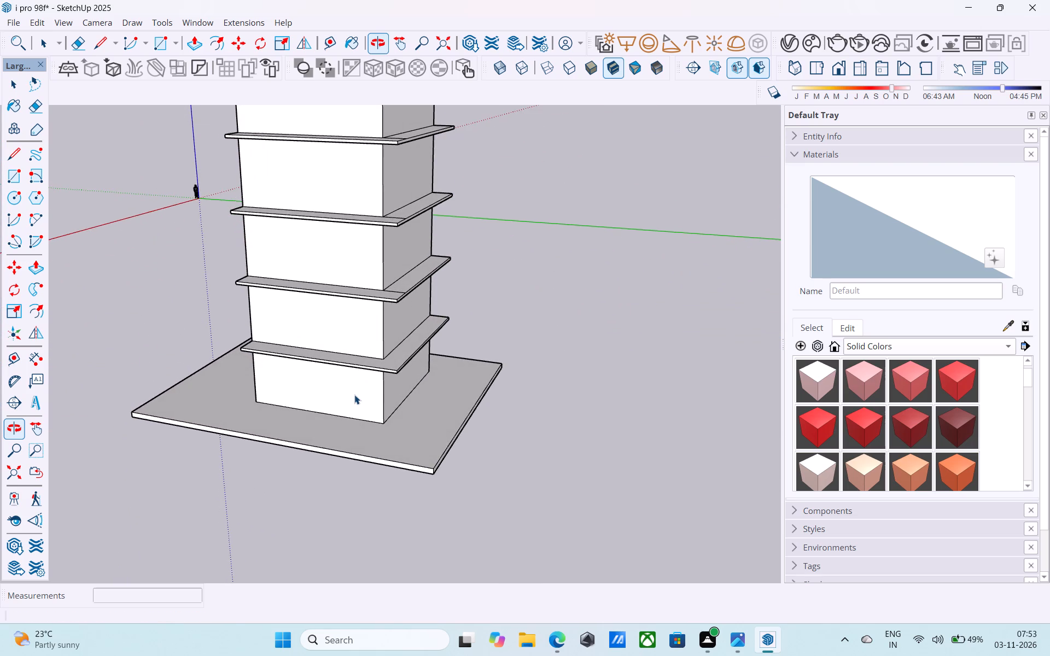
scroll(354, 395, down, 4)
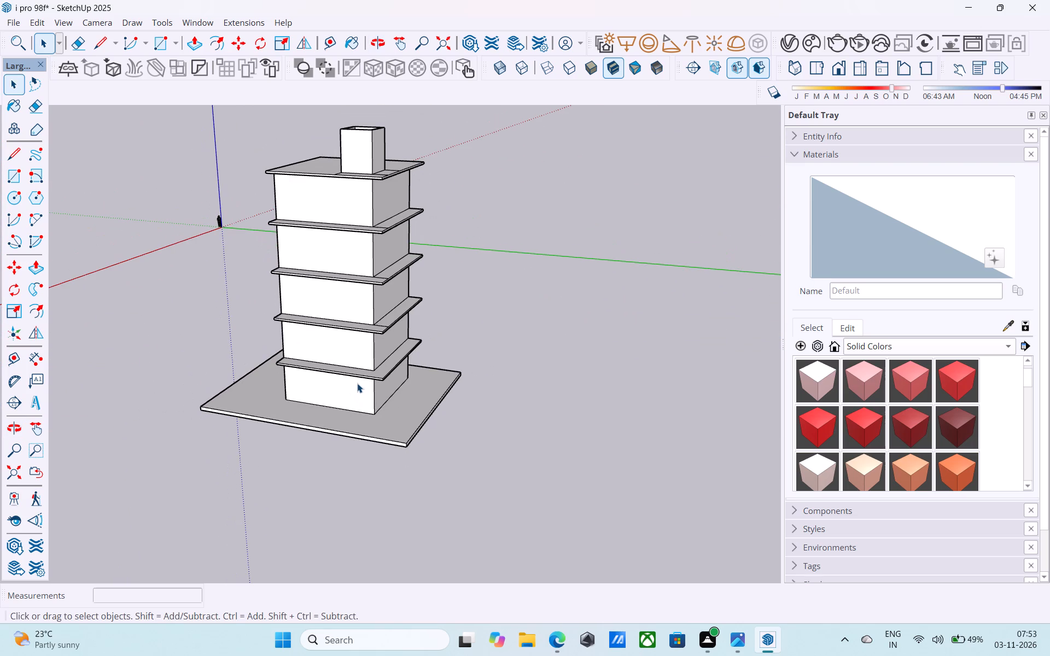
scroll(358, 383, down, 6)
middle_drag(358, 383, 372, 419)
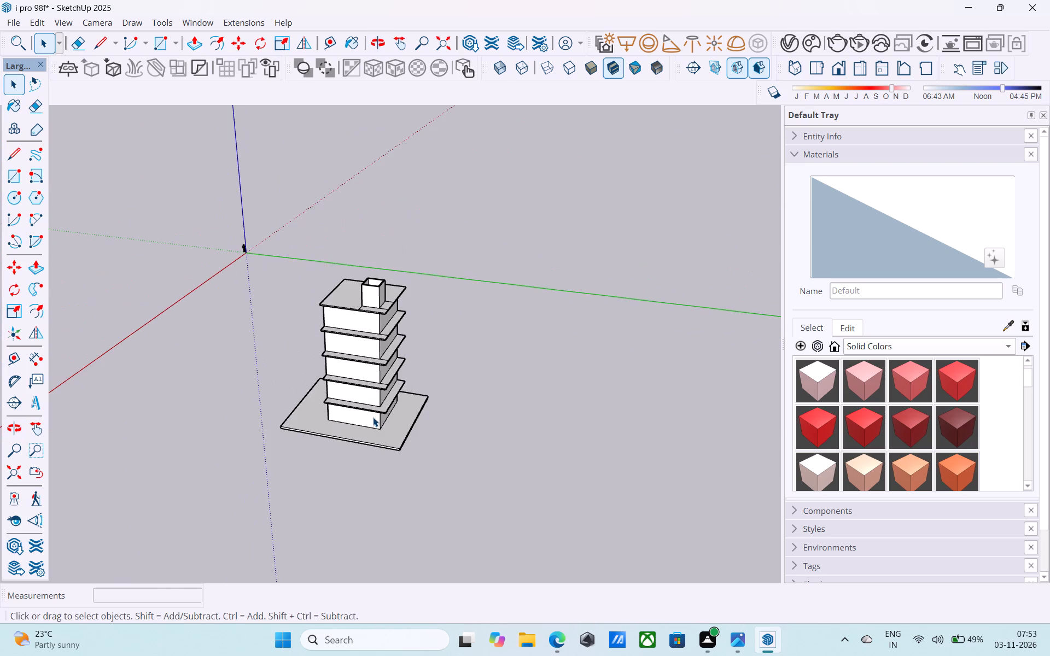
middle_click(373, 417)
Open the tower's group for editing.
scroll(376, 411, up, 6)
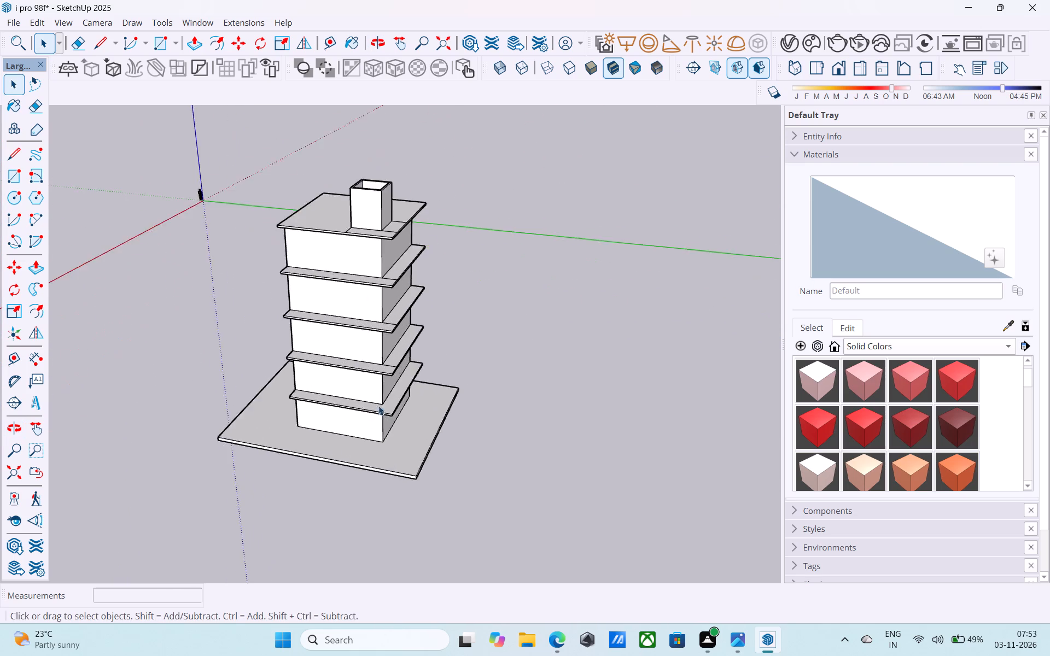
scroll(378, 406, up, 8)
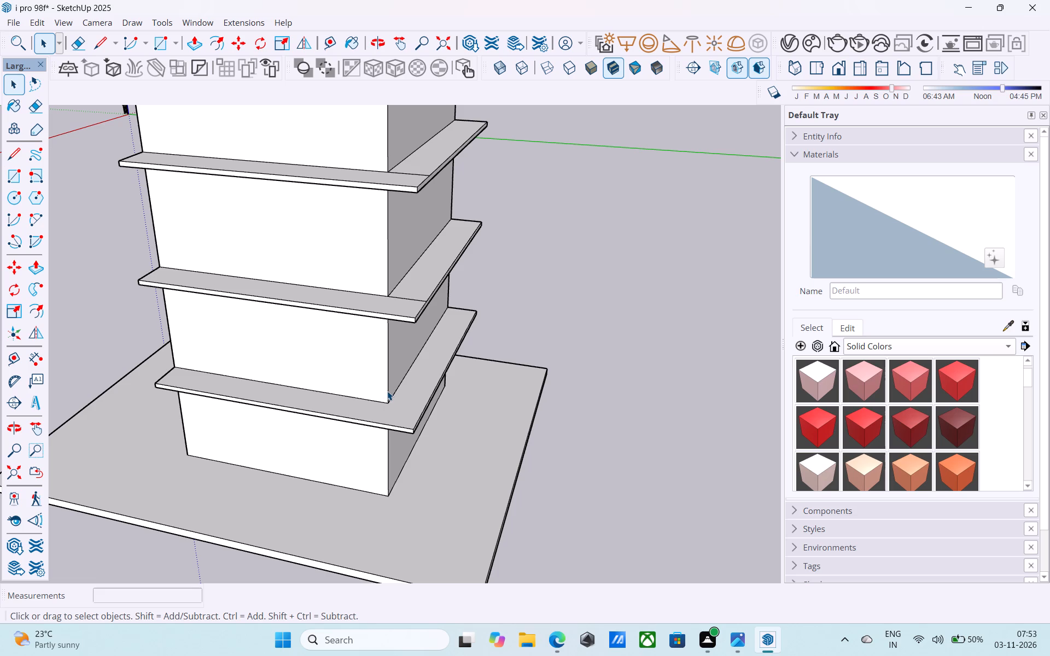
click(387, 391)
double_click(387, 391)
click(387, 391)
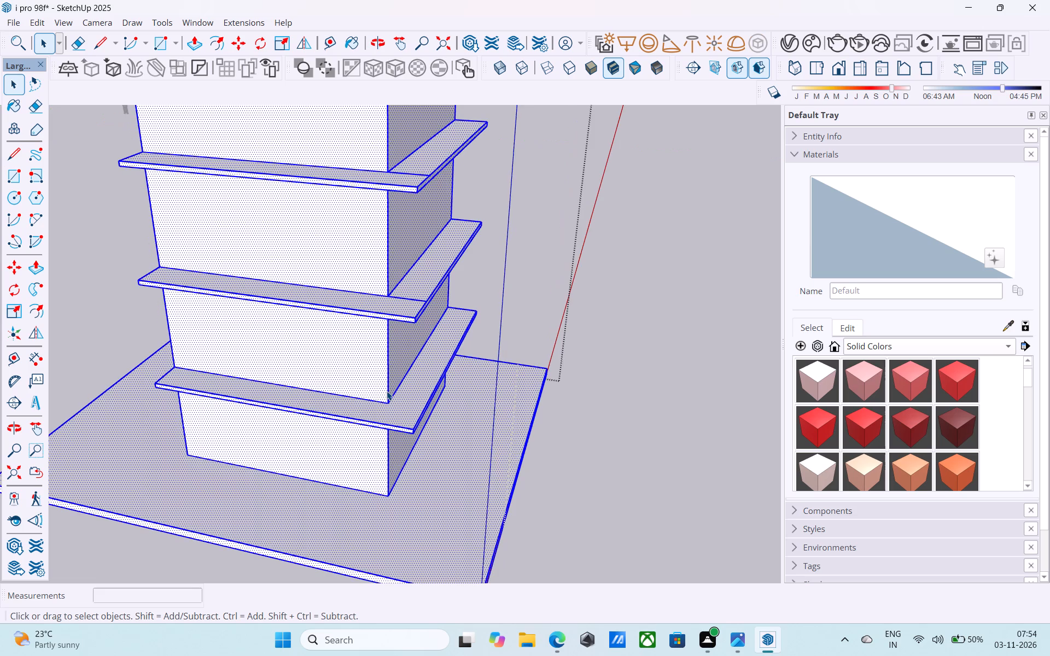
Copy the second storey's vertical corner edge 2' inward along the front wall.
click(374, 397)
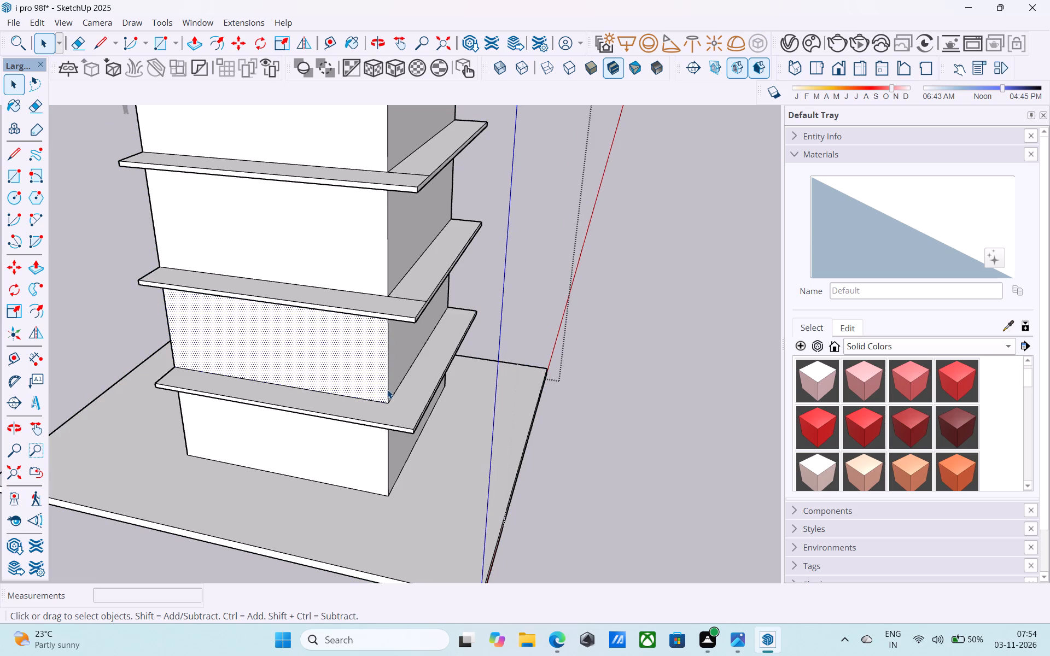
click(387, 389)
key(m)
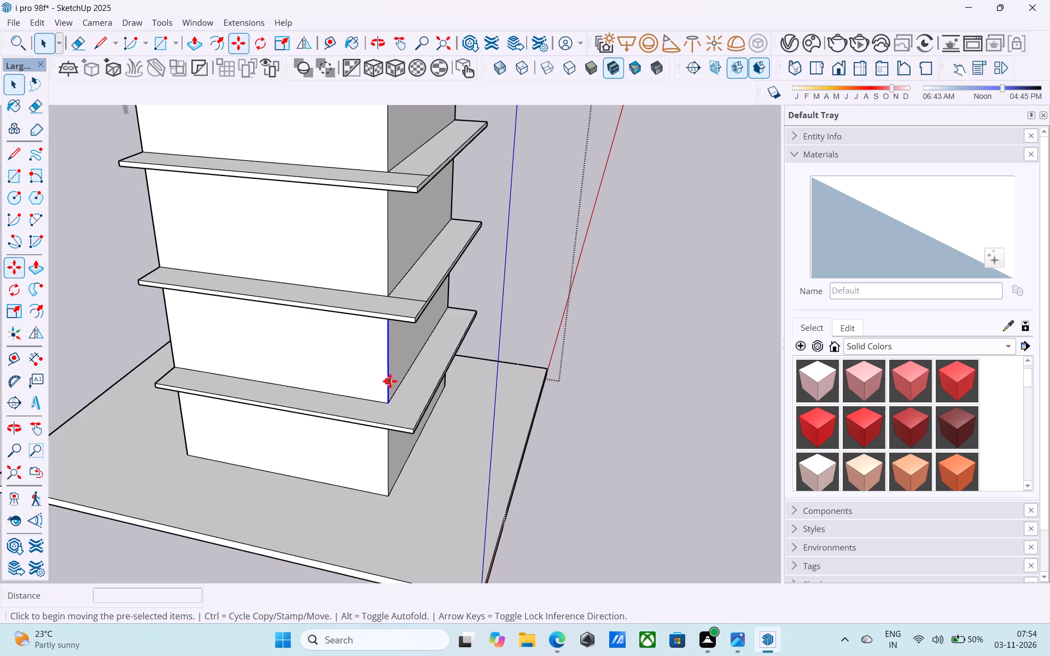
scroll(399, 386, up, 10)
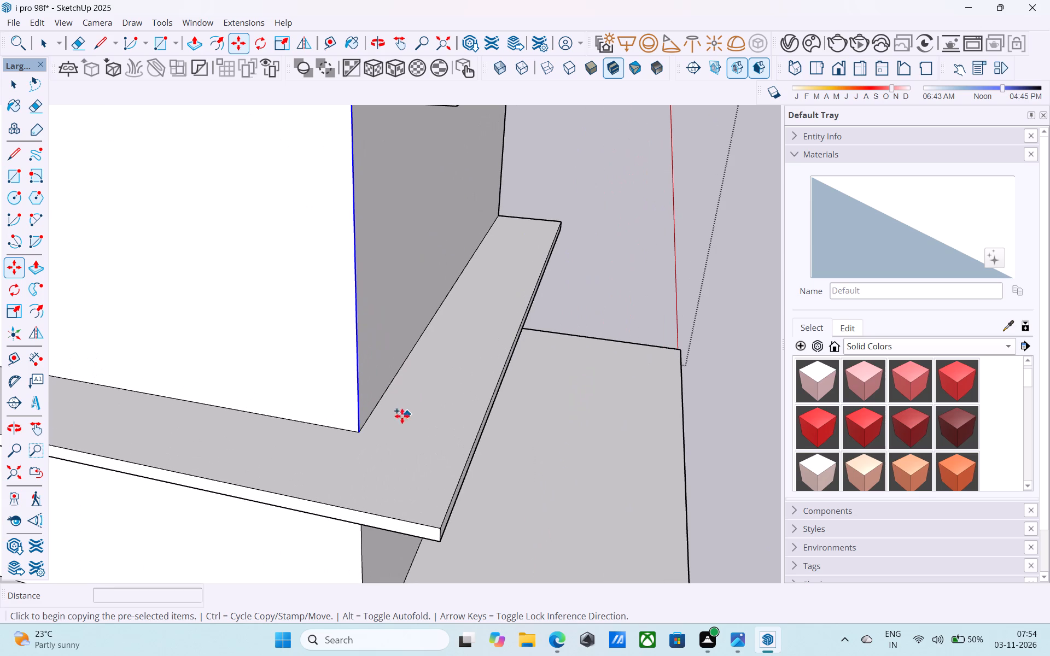
click(358, 431)
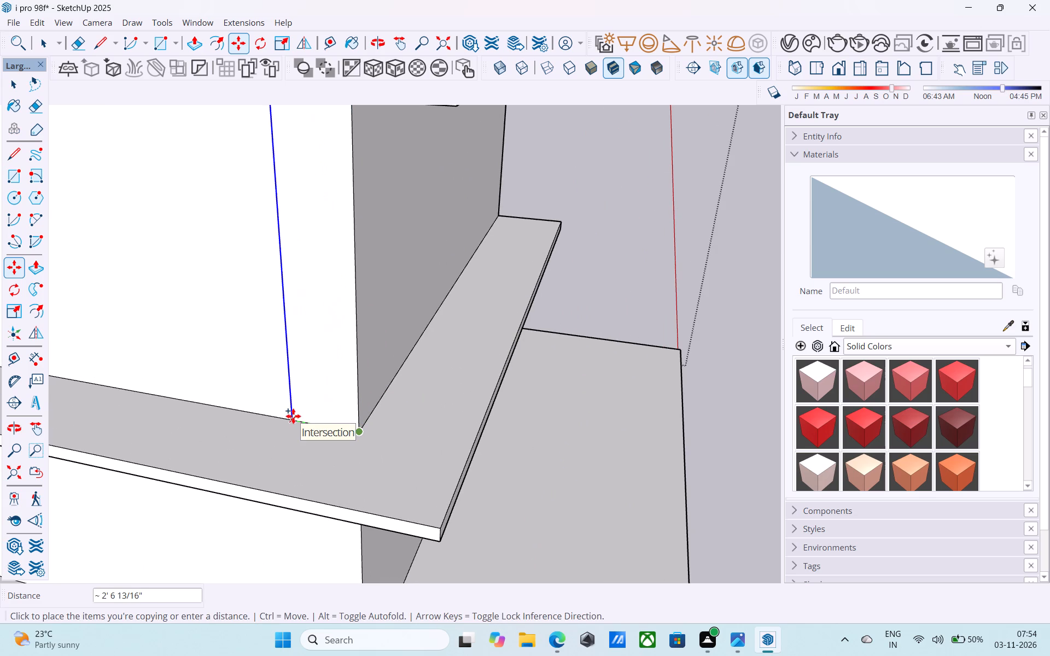
text(2')
key(Return)
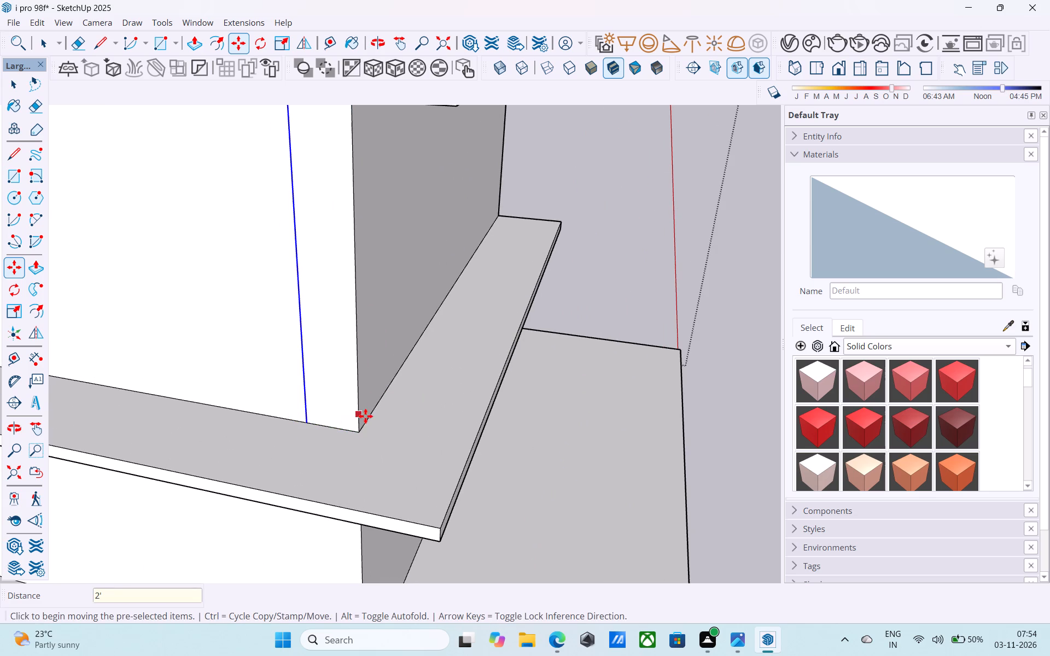
Draw a vertical line from the copied edge's top through the upper storeys to the foot of the rooftop room's front wall.
scroll(365, 416, down, 5)
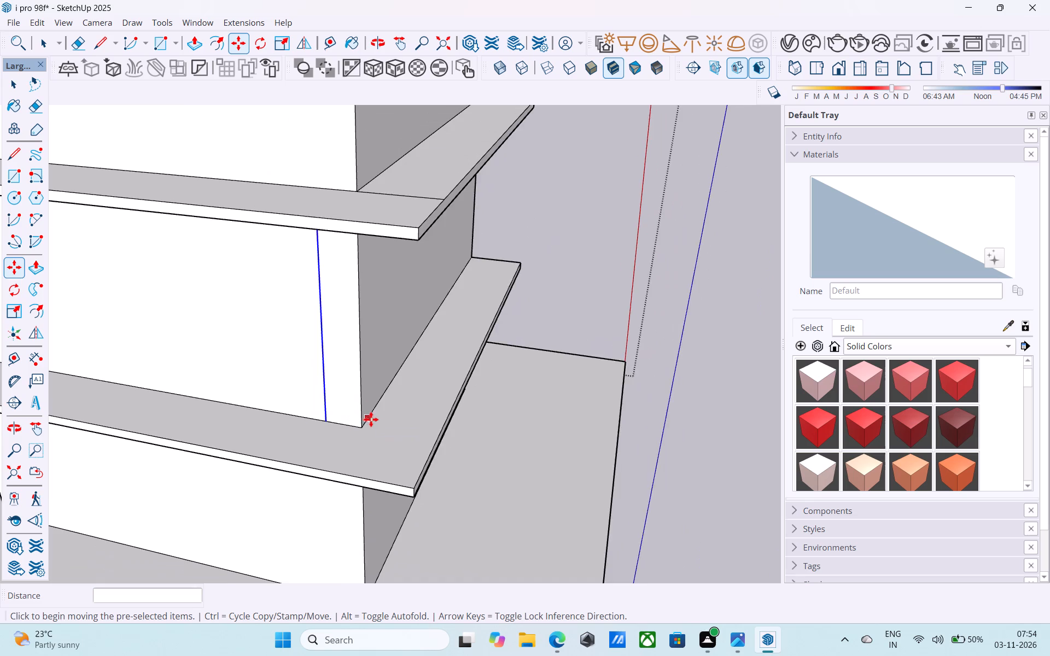
scroll(371, 419, down, 12)
middle_click(404, 452)
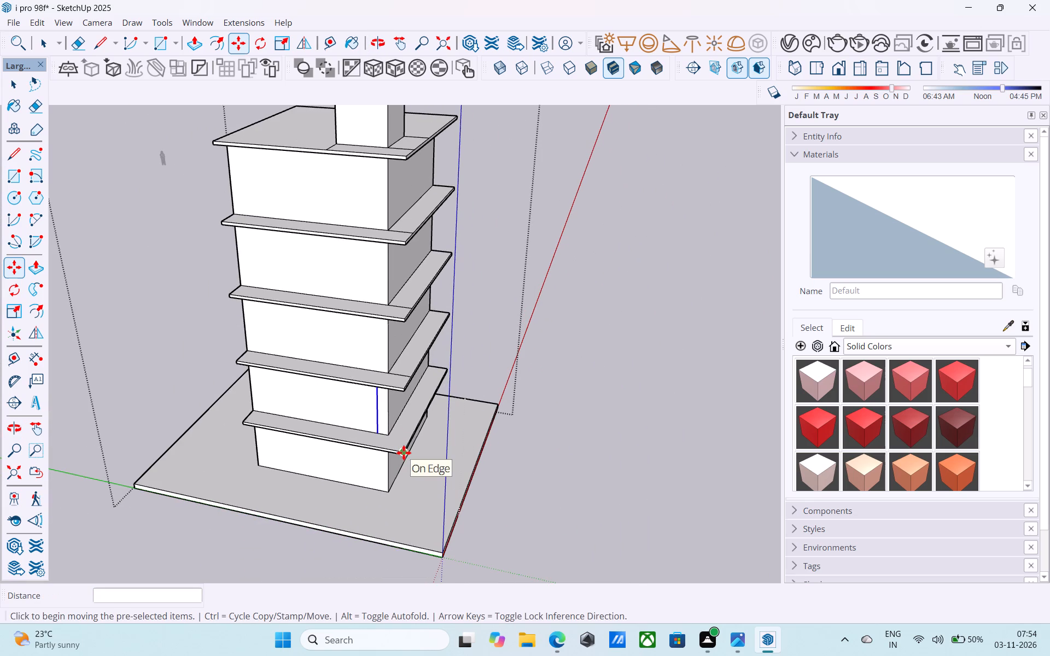
middle_drag(382, 427, 415, 241)
scroll(402, 275, up, 6)
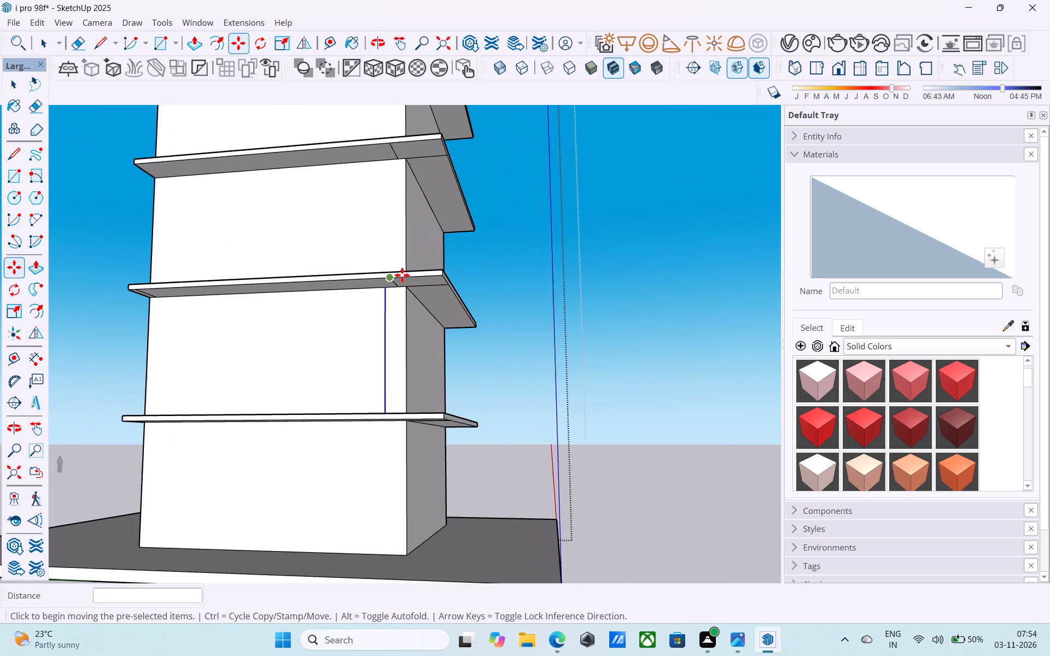
key(l)
scroll(402, 275, up, 8)
click(371, 290)
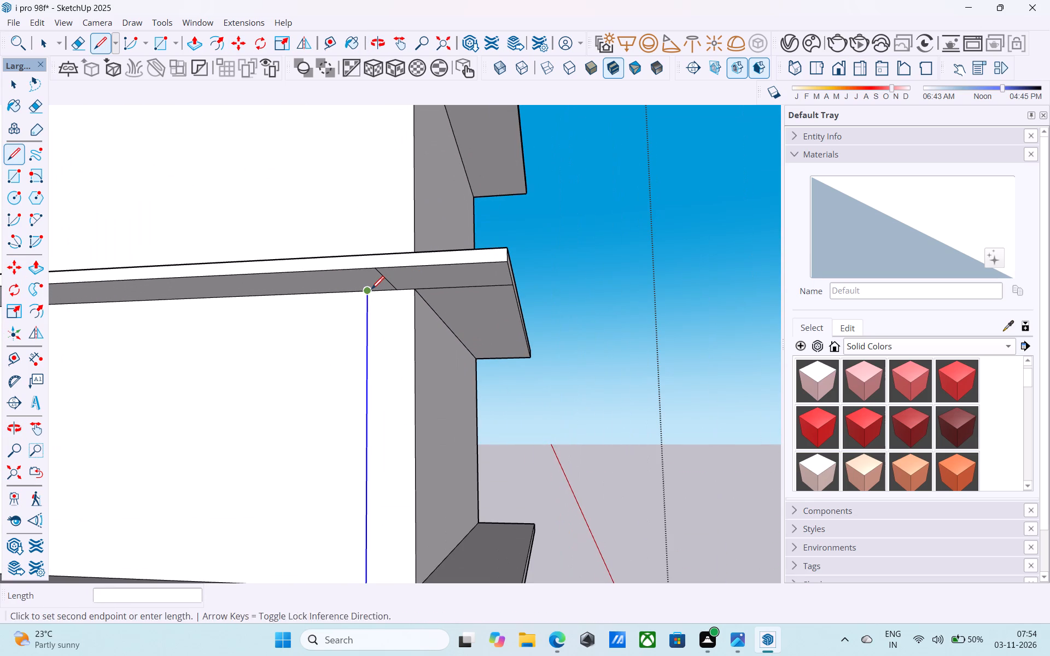
scroll(370, 236, down, 11)
shift+middle_drag(370, 236, 381, 441)
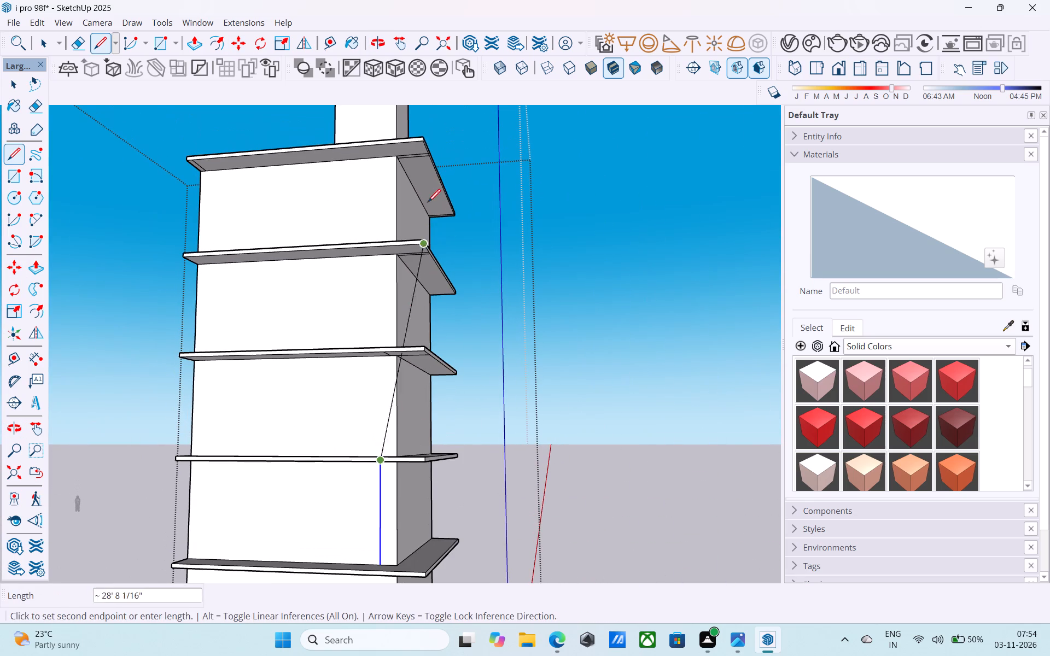
middle_drag(360, 186, 409, 369)
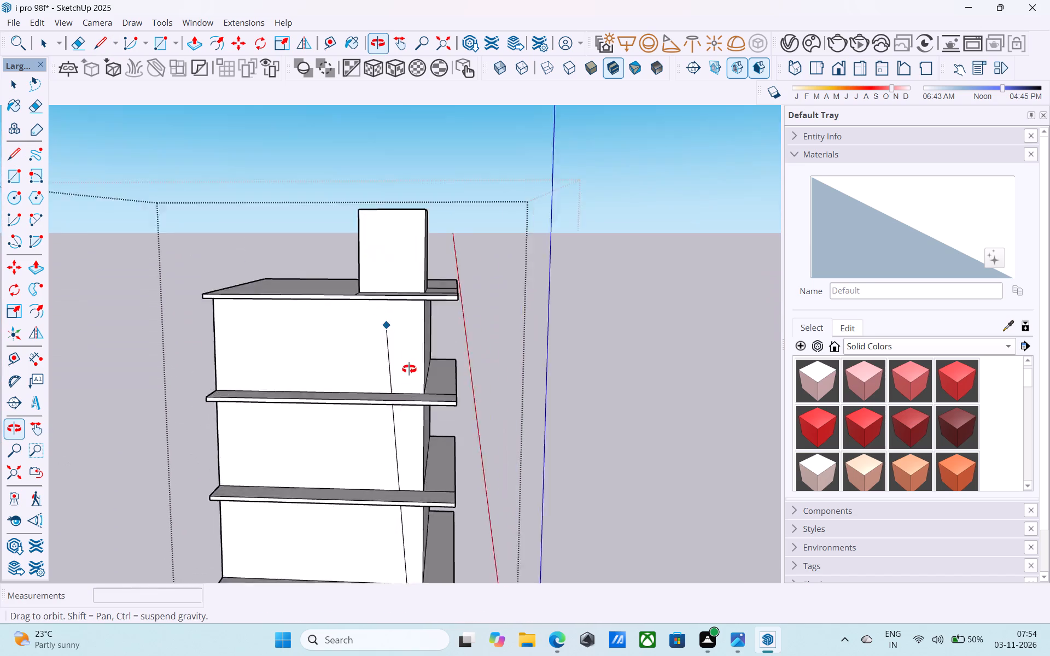
middle_drag(409, 369, 440, 421)
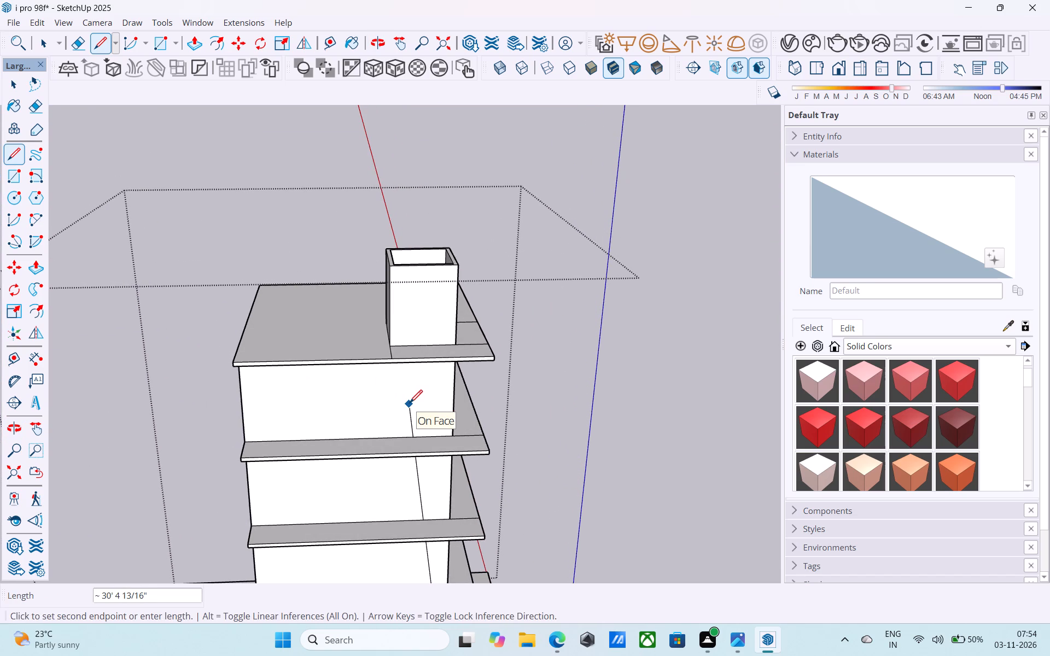
scroll(437, 348, up, 2)
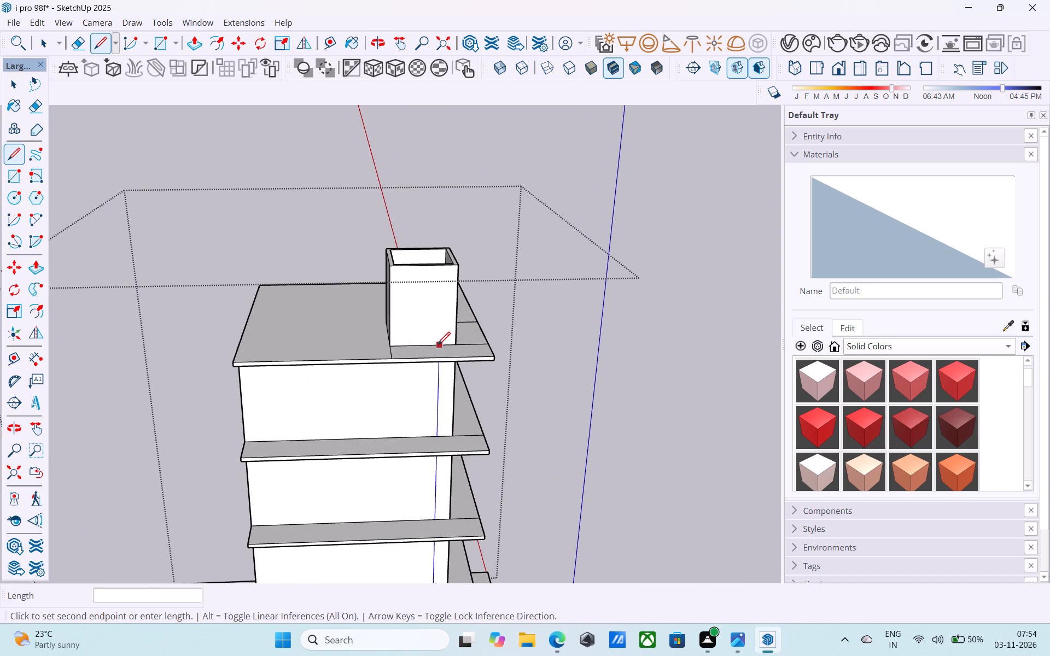
scroll(437, 346, up, 3)
click(443, 349)
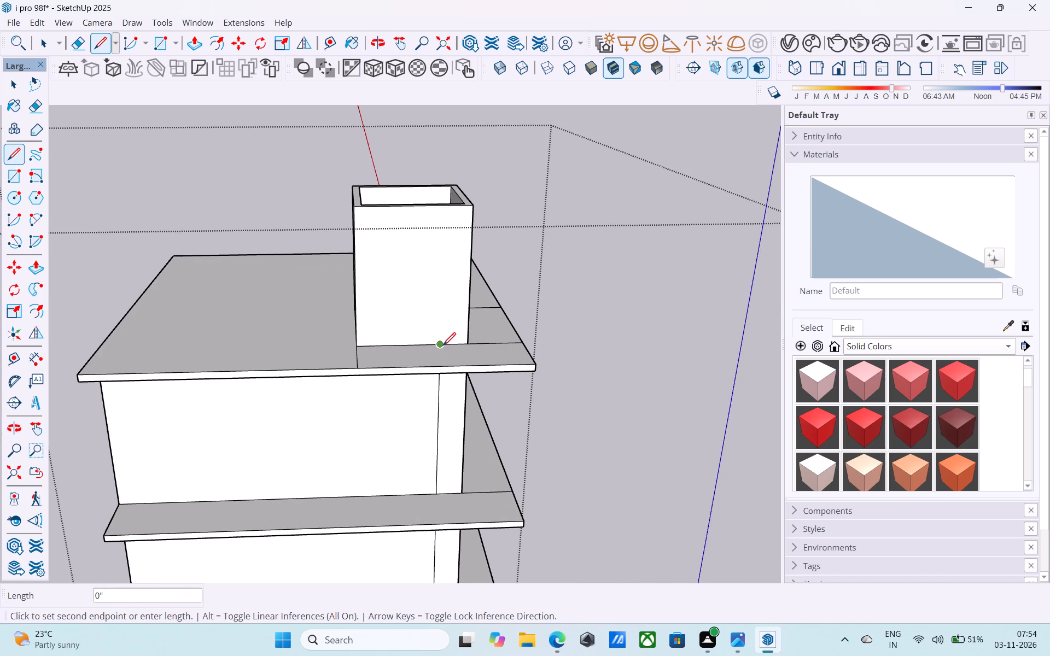
Draw a line from the rooftop room's foot across the roof slab to its front edge, and down the slab's 6" face.
click(443, 346)
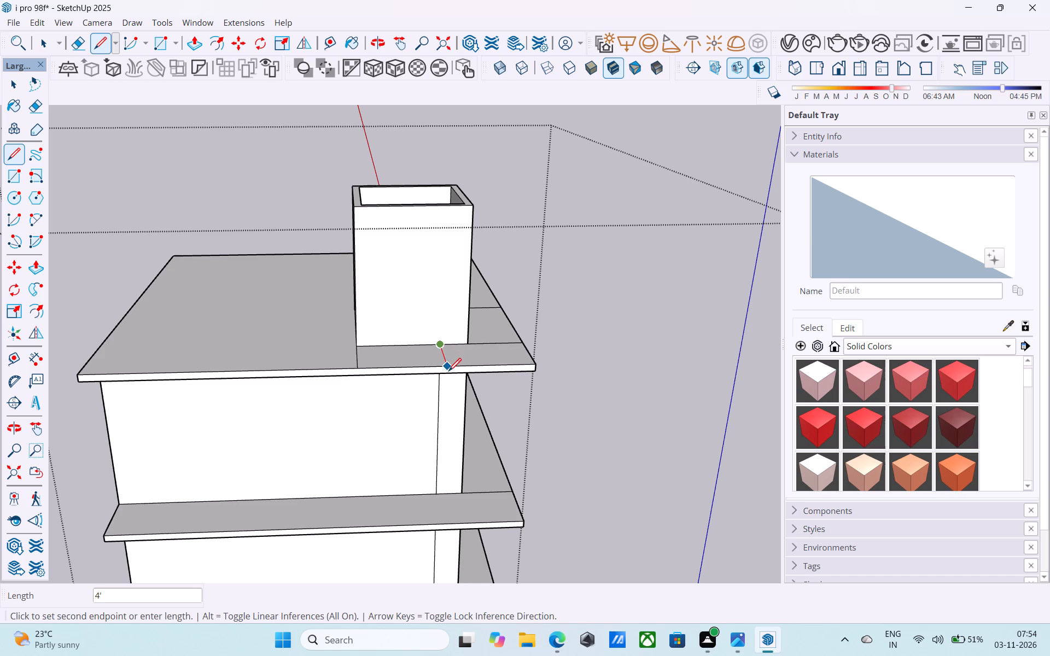
click(448, 372)
click(448, 365)
scroll(449, 374, up, 8)
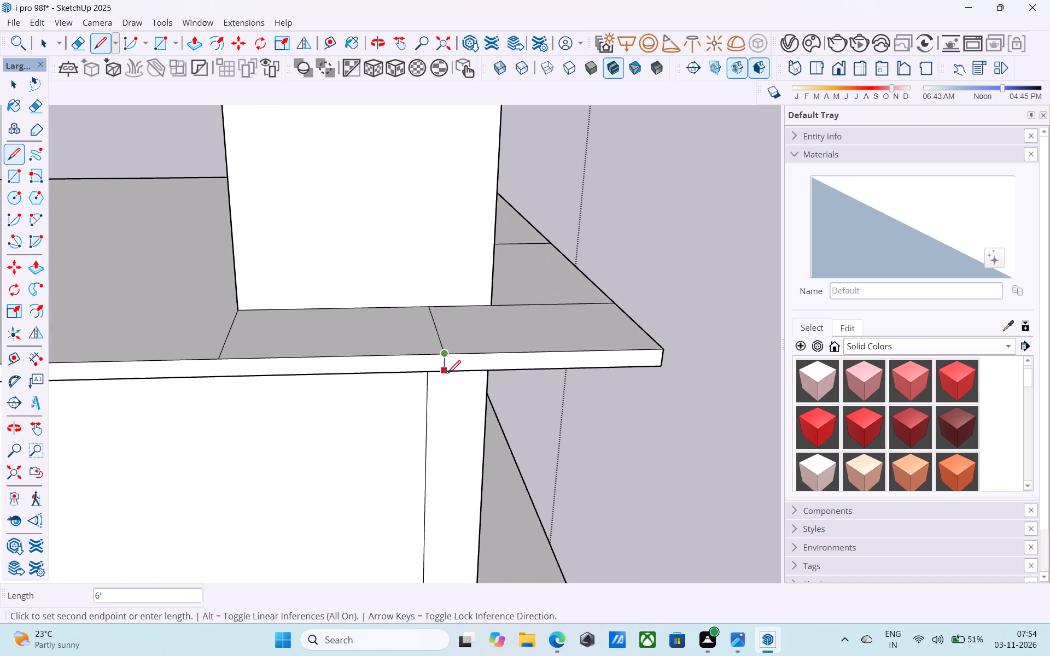
scroll(446, 373, up, 8)
click(440, 370)
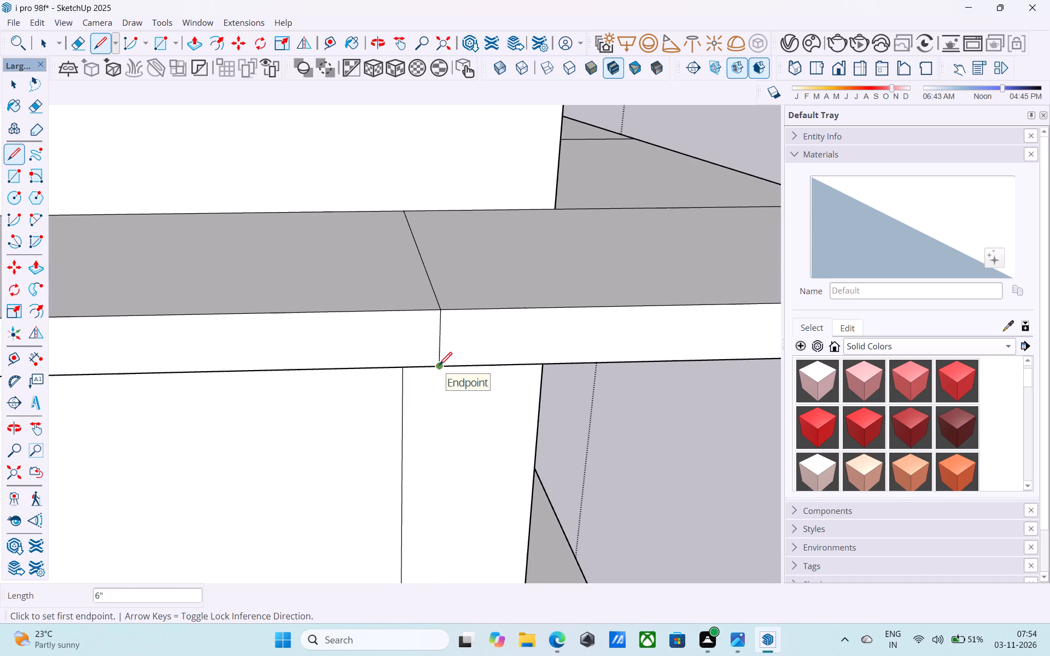
Copy the second storey's inset vertical line 2.5' farther from the corner along the front wall.
scroll(439, 366, down, 7)
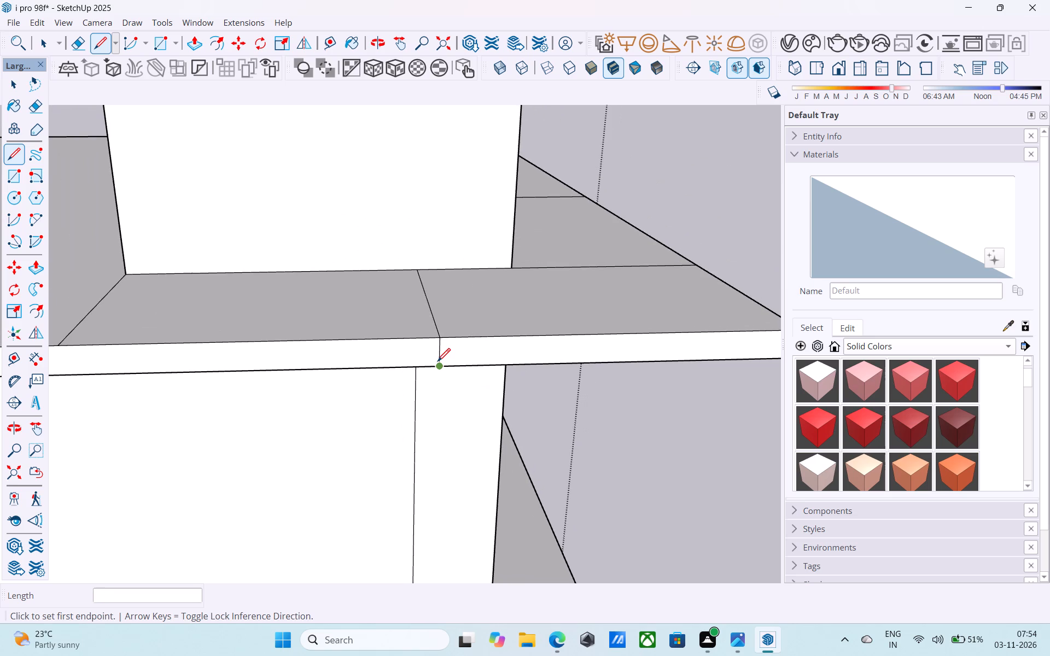
scroll(437, 362, down, 7)
middle_drag(434, 359, 409, 158)
scroll(409, 157, down, 6)
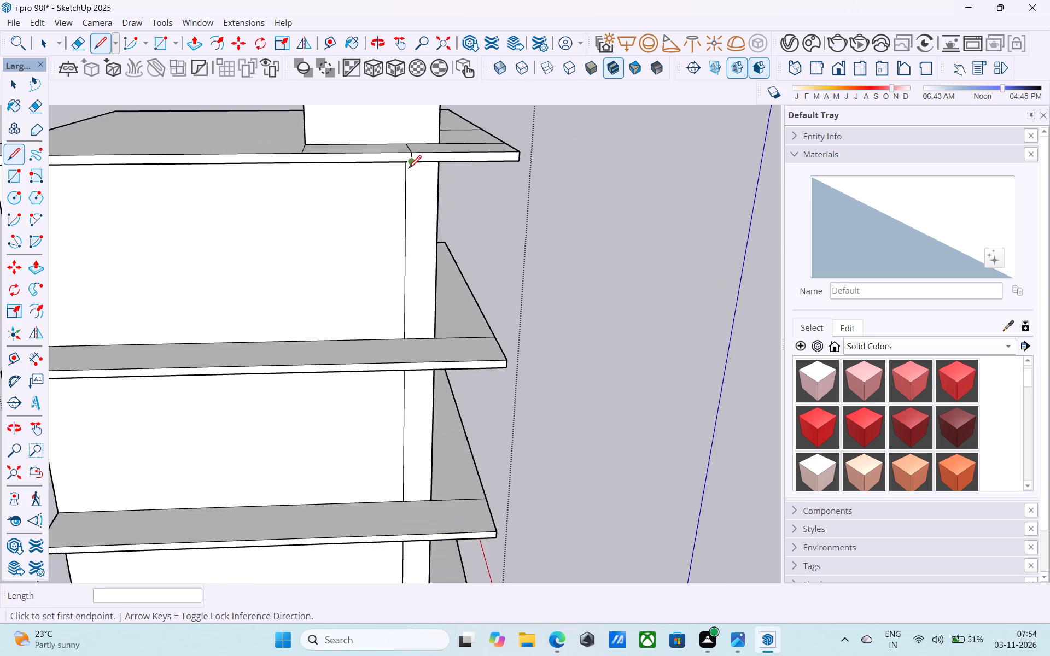
scroll(402, 188, down, 11)
shift+middle_drag(384, 260, 360, 202)
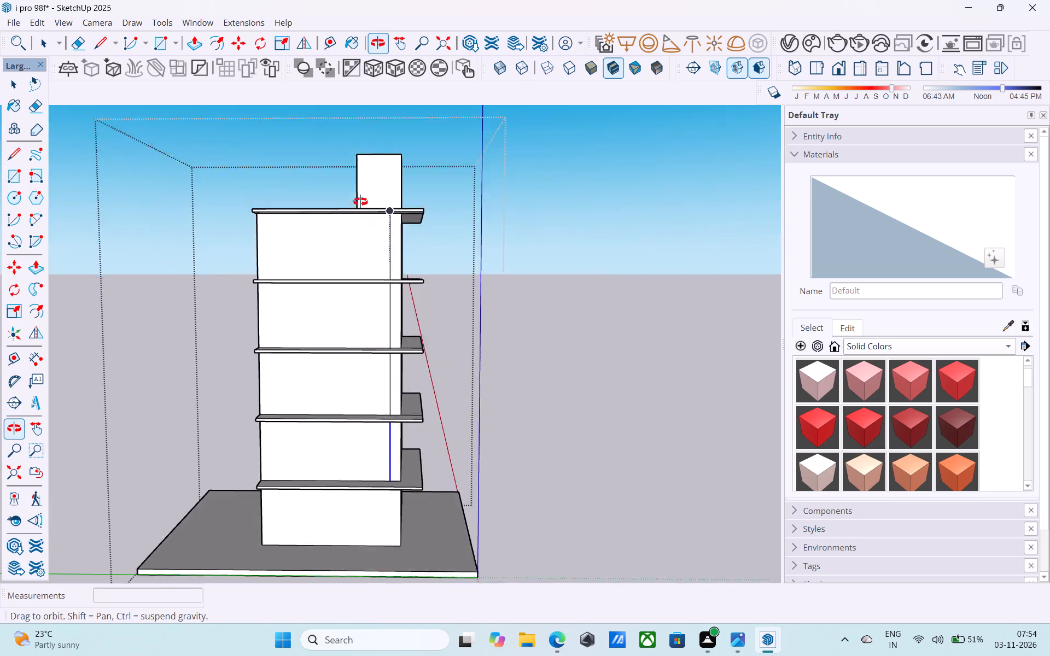
shift+middle_drag(360, 202, 351, 209)
scroll(352, 209, up, 5)
shift+middle_drag(386, 305, 407, 157)
scroll(437, 472, up, 4)
key(space)
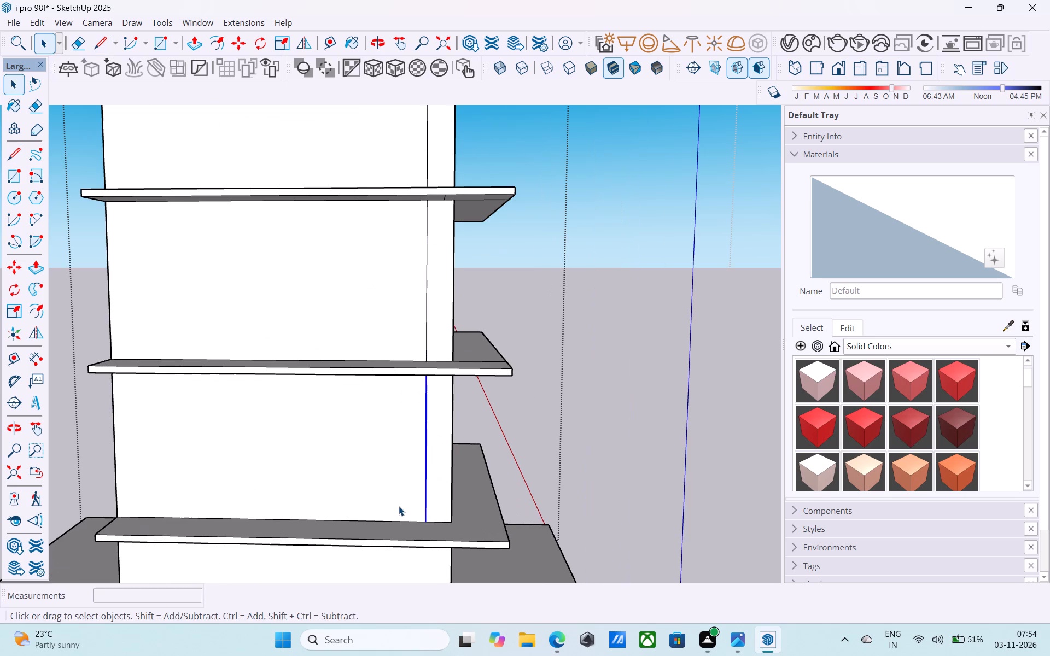
key(m)
scroll(417, 508, up, 3)
click(427, 521)
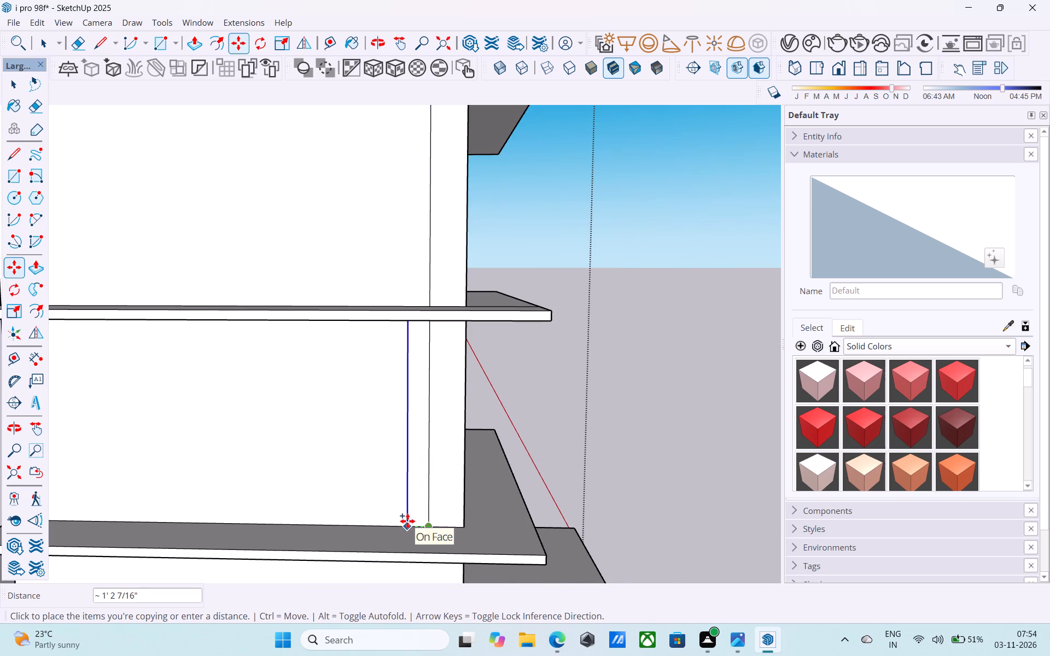
text(2')
key(Return)
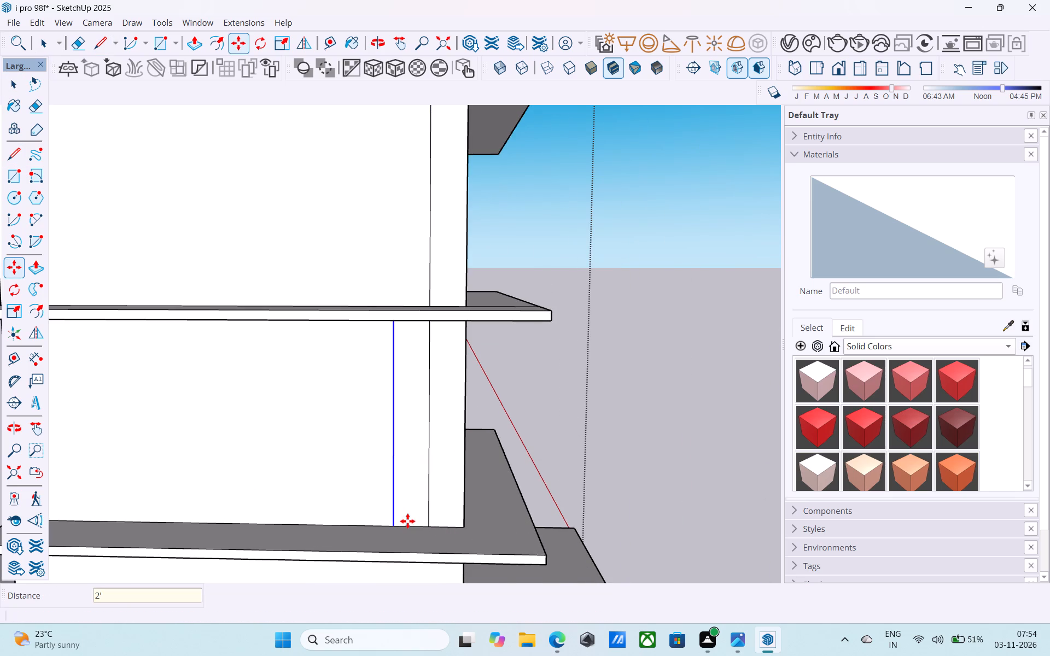
text(2.5')
key(Return)
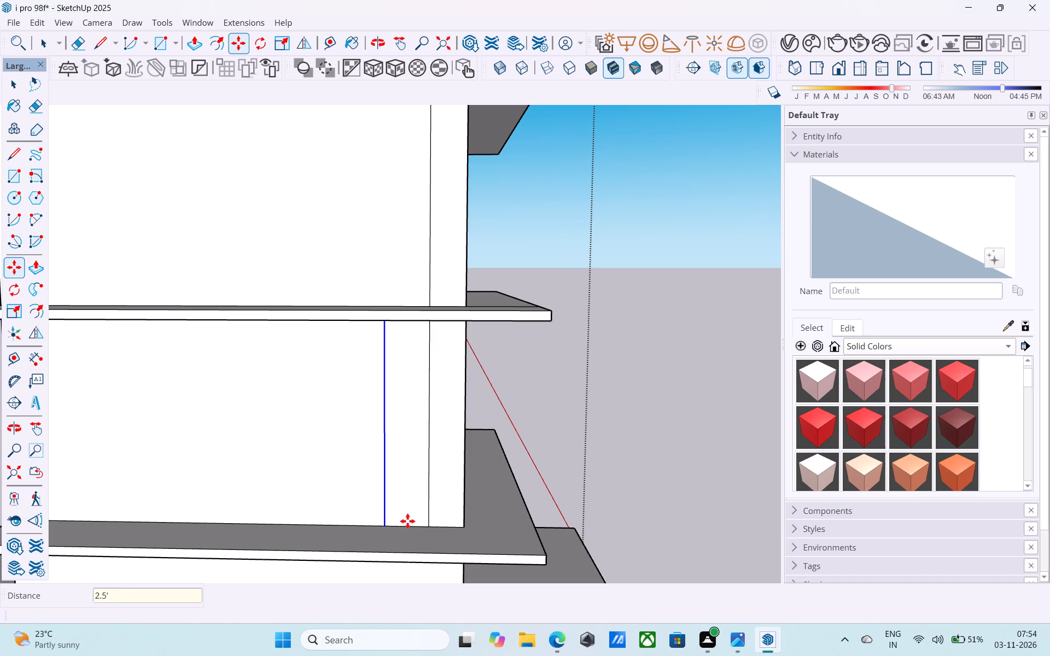
Copy the second storey's original inset vertical line 6" toward the corner.
key(l)
scroll(387, 414, down, 1)
middle_drag(387, 414, 387, 471)
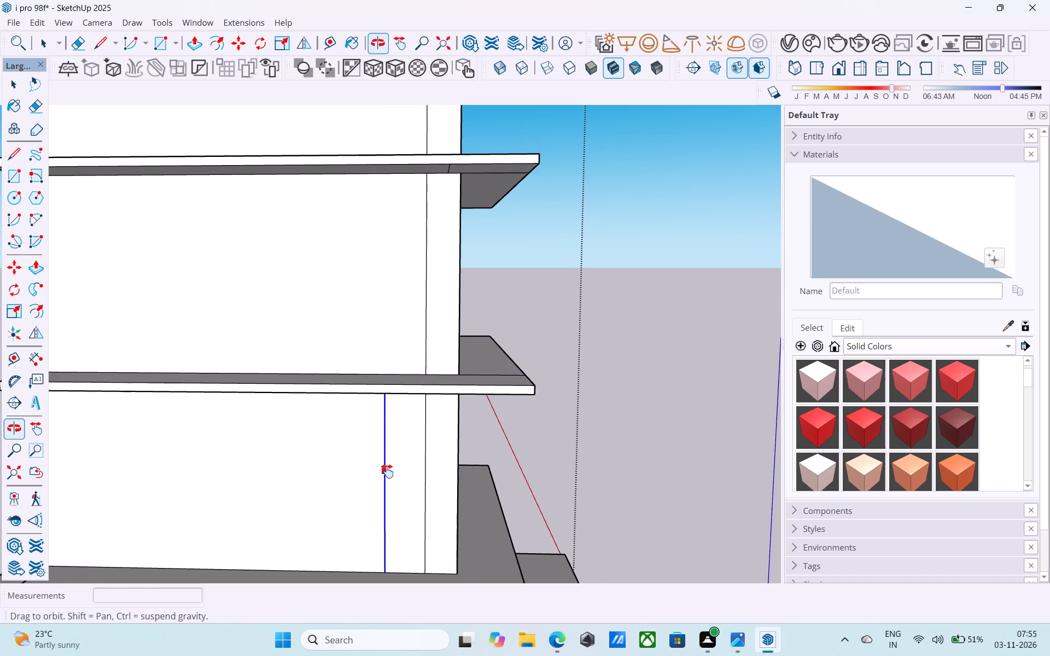
middle_drag(387, 471, 387, 401)
scroll(428, 434, up, 5)
key(space)
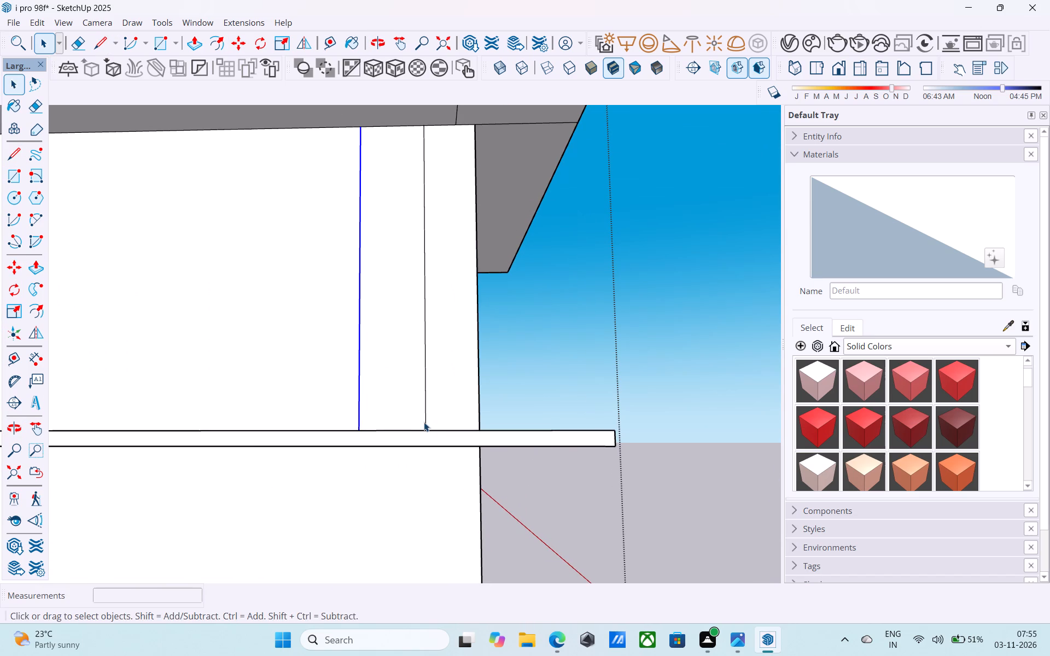
click(424, 422)
key(m)
scroll(422, 421, down, 6)
middle_drag(422, 421, 432, 394)
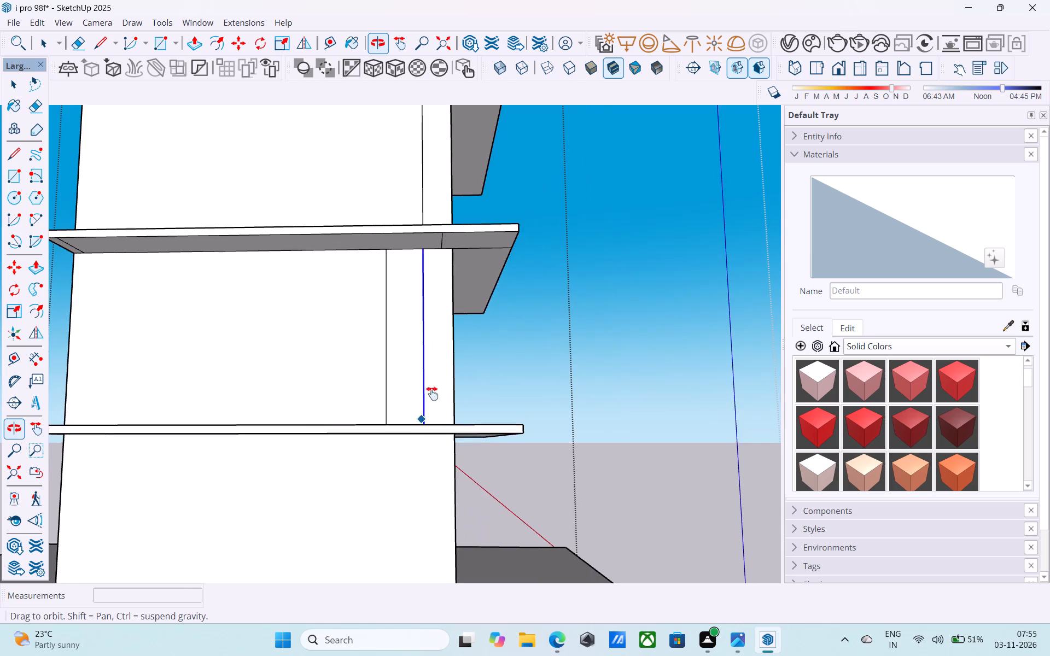
middle_drag(432, 394, 418, 454)
scroll(400, 522, up, 6)
click(406, 522)
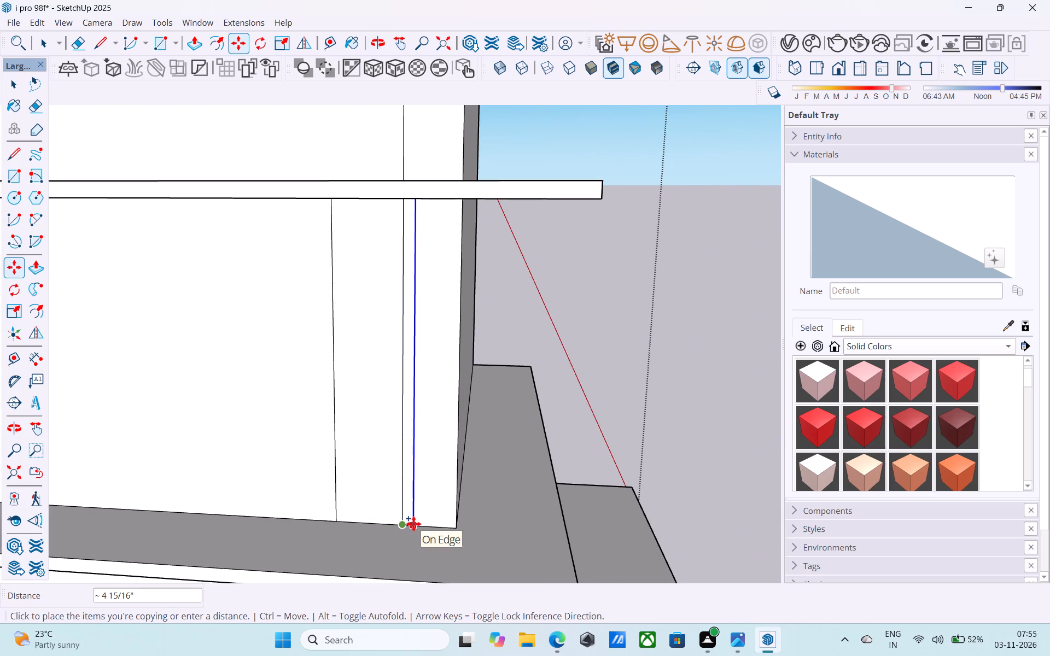
text(6")
key(Return)
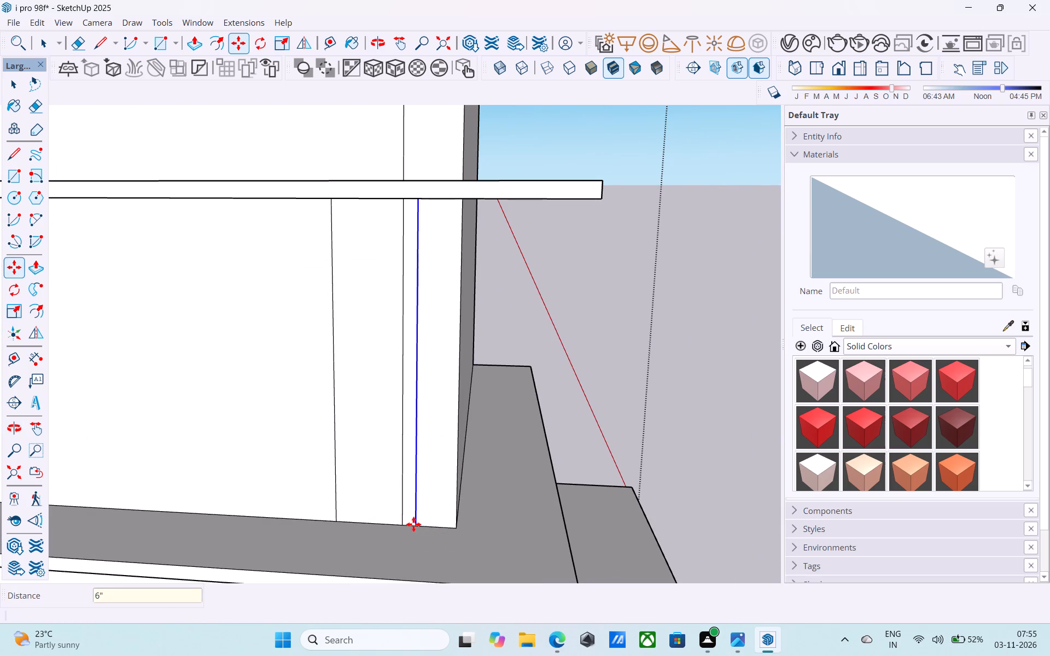
Erase the original inset vertical line between the two copies on the second storey's front wall.
key(e)
click(398, 467)
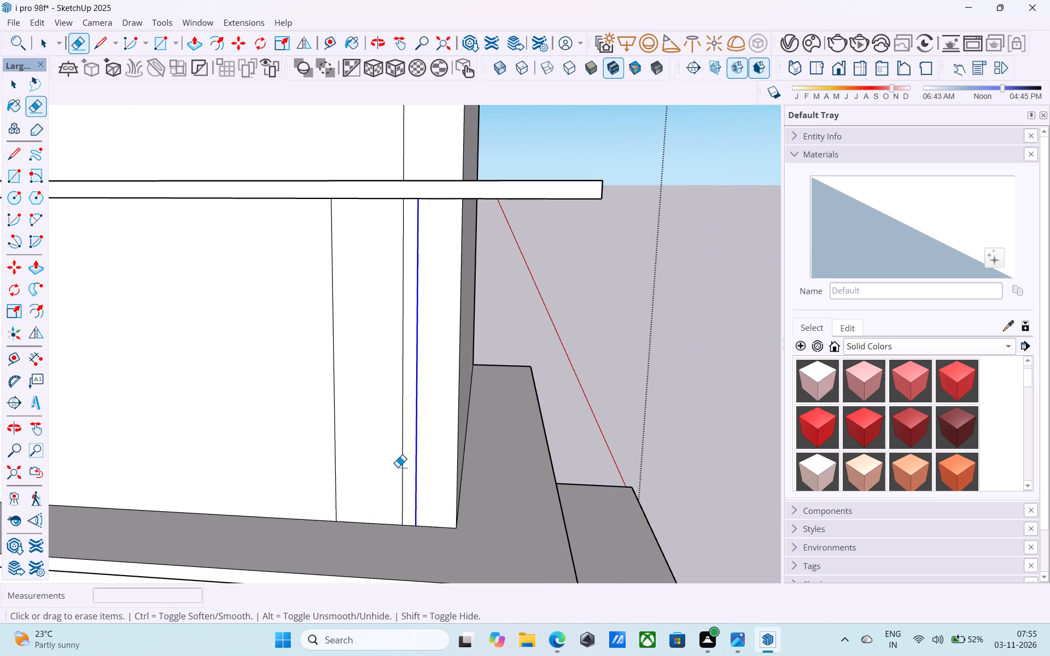
key(space)
Draw a 37' 6" vertical line from the top of the 2.5' copy through the upper storeys to the roof slab's underside.
key(l)
scroll(402, 466, down, 5)
shift+middle_drag(402, 466, 444, 543)
click(424, 289)
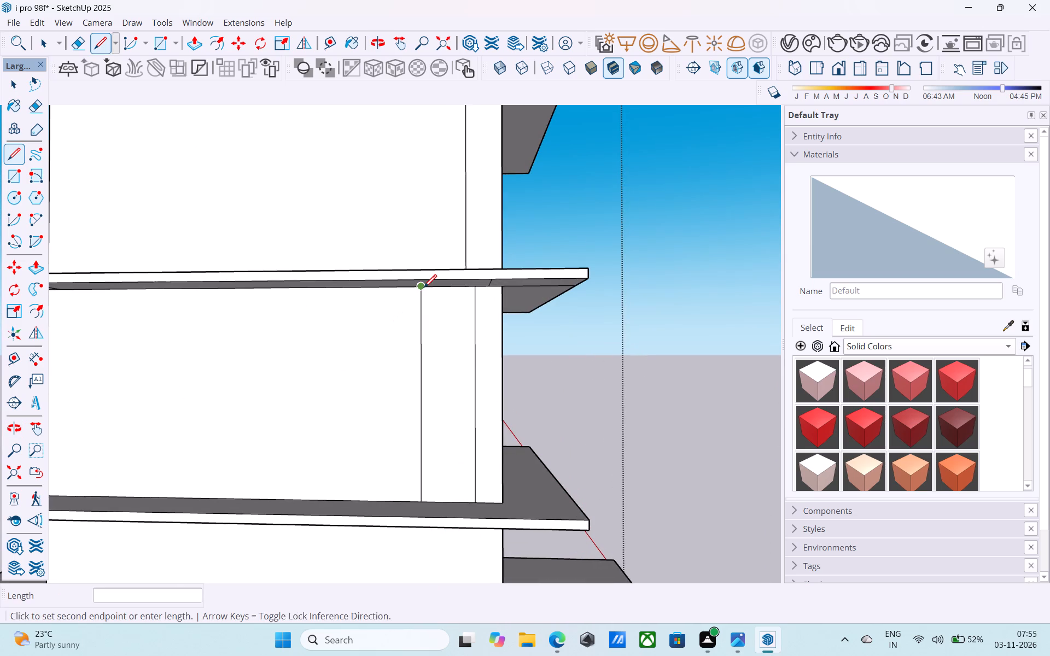
scroll(424, 289, down, 9)
middle_drag(394, 354, 364, 606)
scroll(386, 239, up, 5)
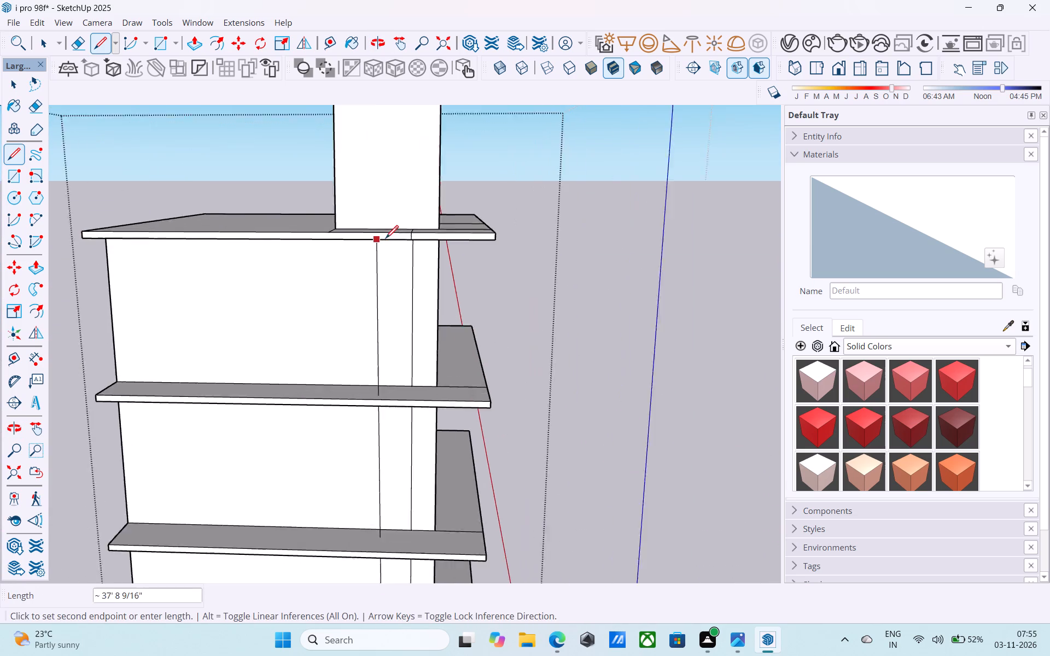
scroll(386, 239, up, 11)
middle_drag(385, 240, 382, 115)
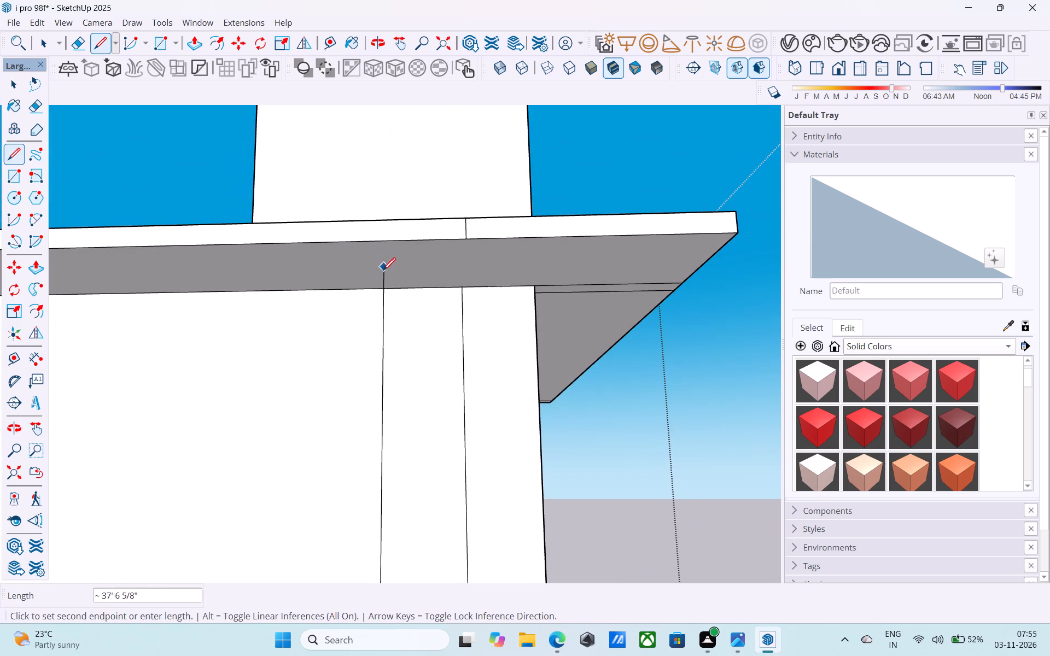
middle_click(375, 288)
scroll(375, 288, down, 6)
scroll(361, 213, down, 5)
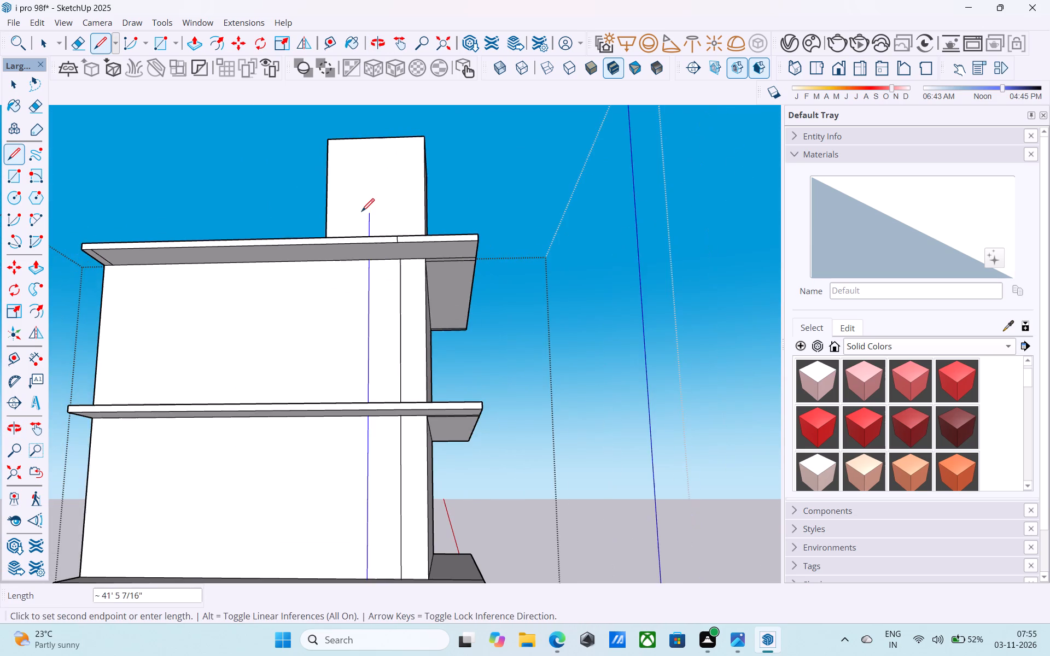
scroll(355, 264, up, 8)
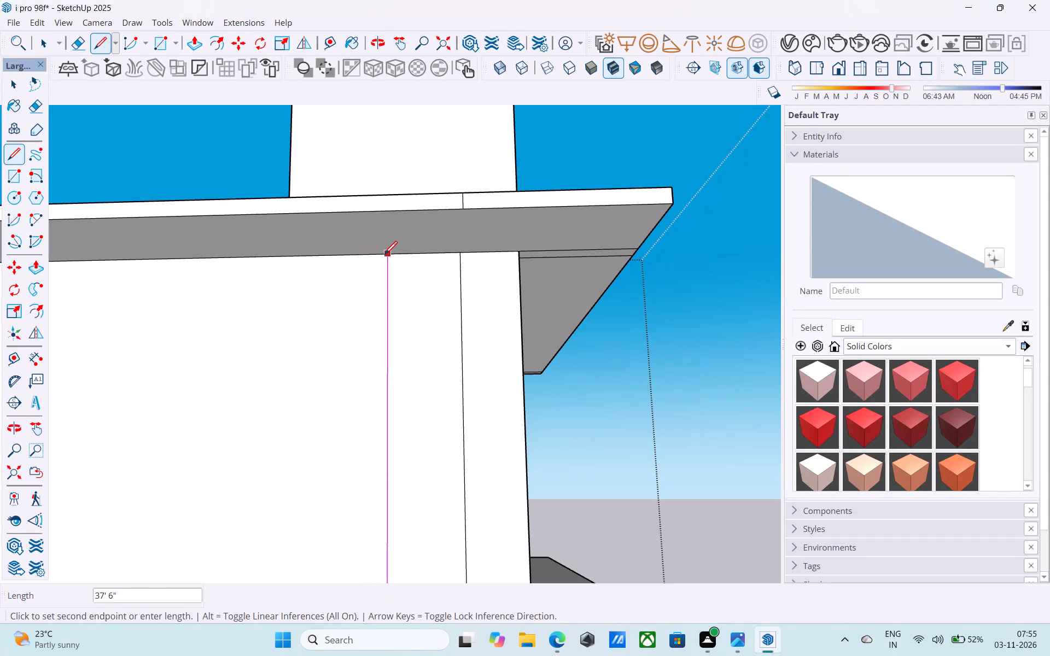
click(388, 255)
Draw a 37' 6" vertical line from the top of the 6" copy through the upper storeys to the roof slab's underside.
scroll(359, 218, down, 6)
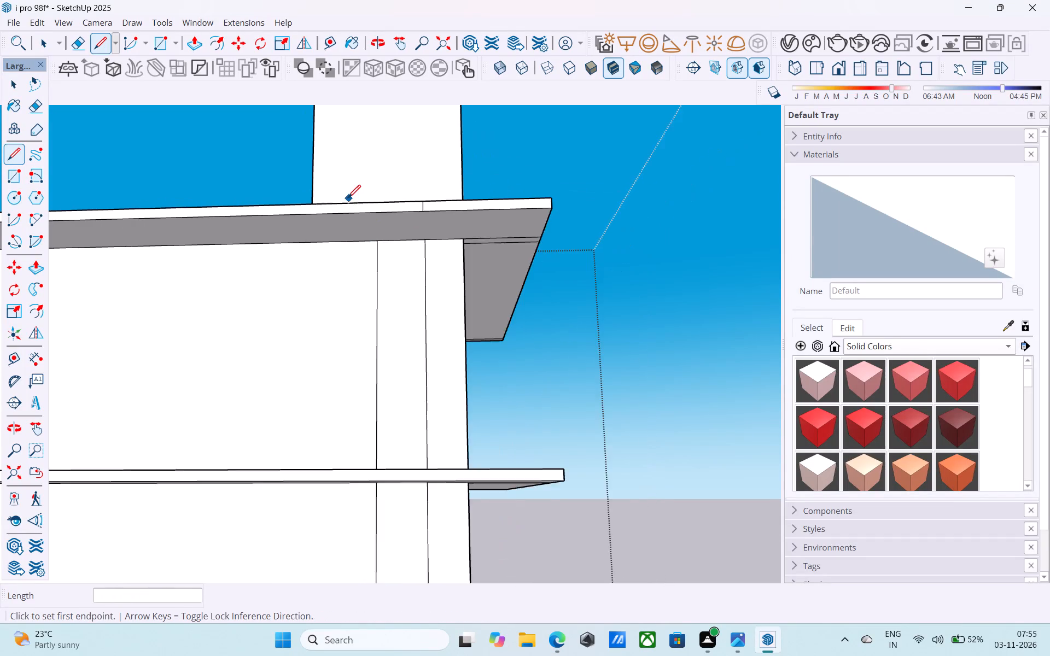
scroll(348, 199, down, 14)
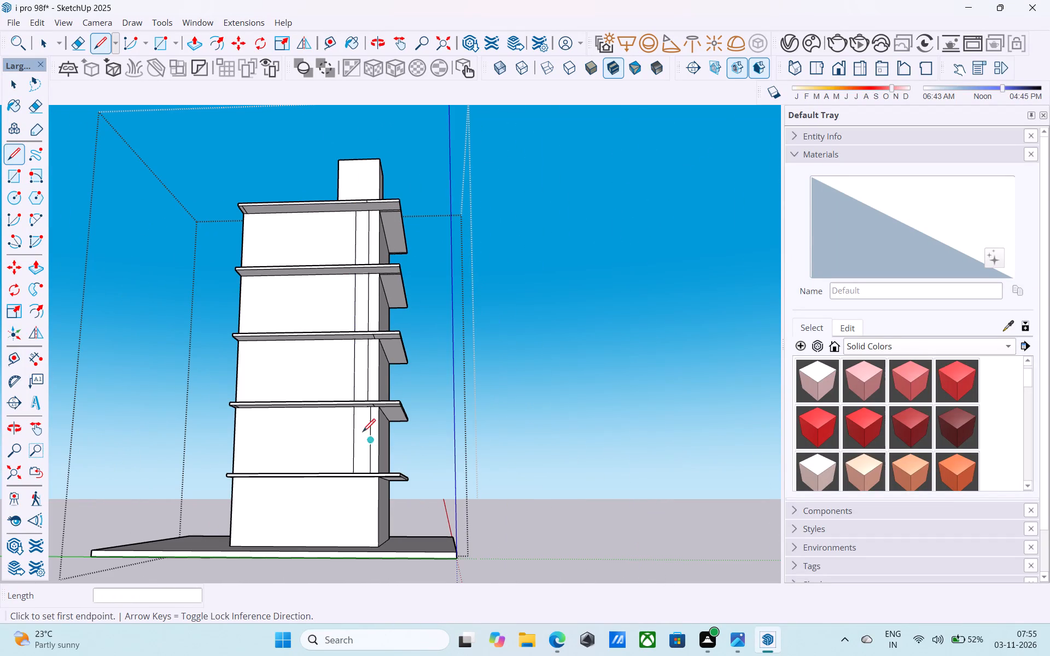
scroll(369, 404, up, 20)
scroll(369, 404, up, 5)
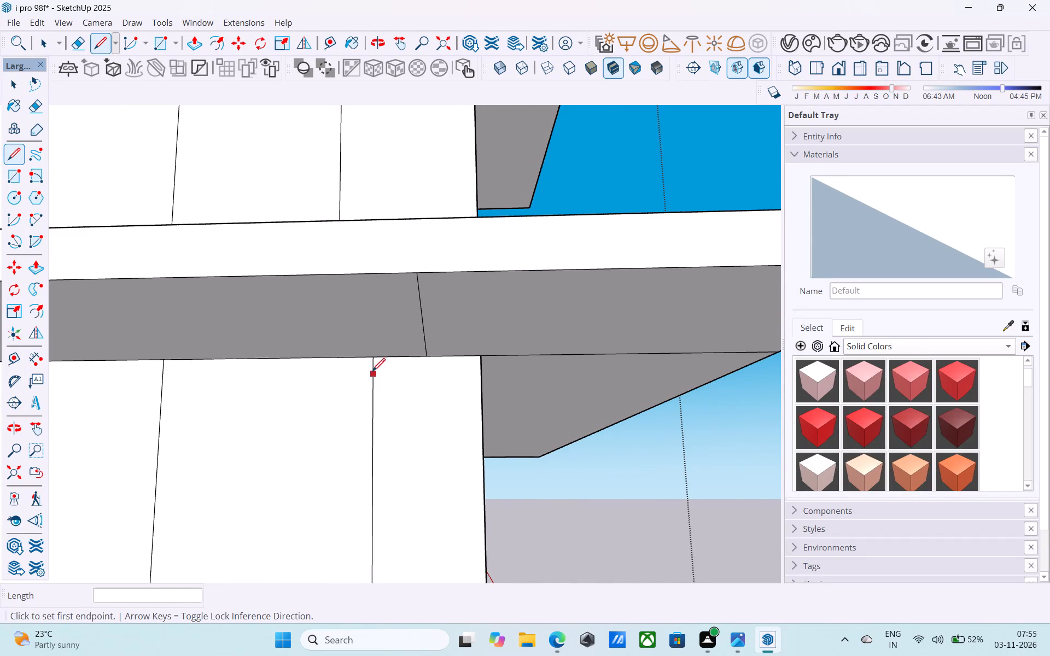
click(374, 362)
scroll(322, 421, down, 14)
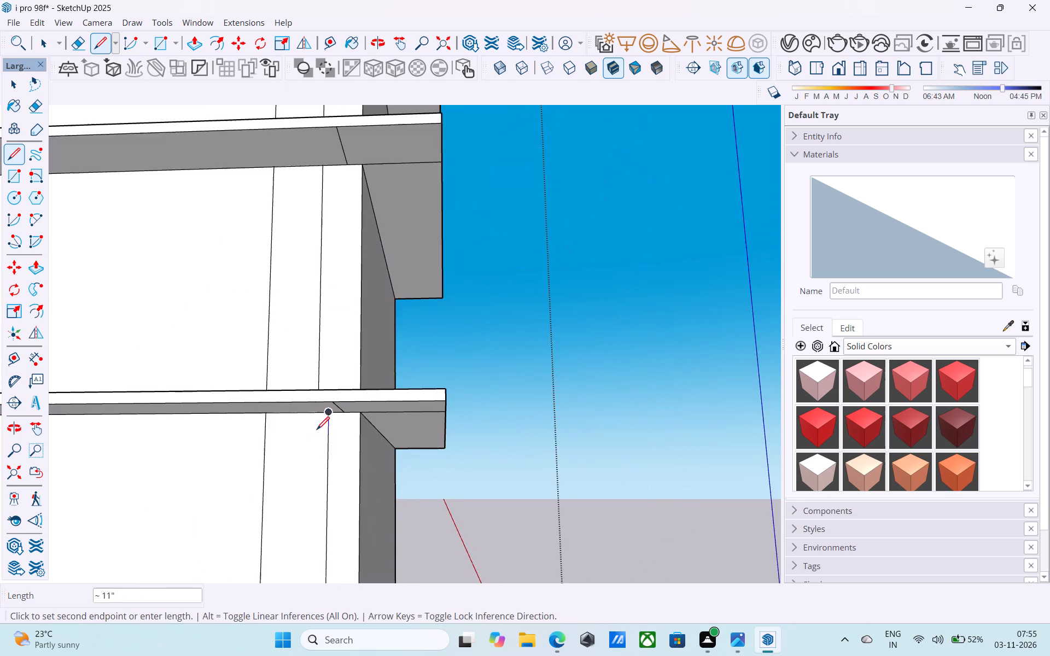
scroll(317, 431, down, 7)
scroll(328, 442, up, 1)
scroll(328, 442, down, 8)
shift+middle_drag(334, 424, 361, 529)
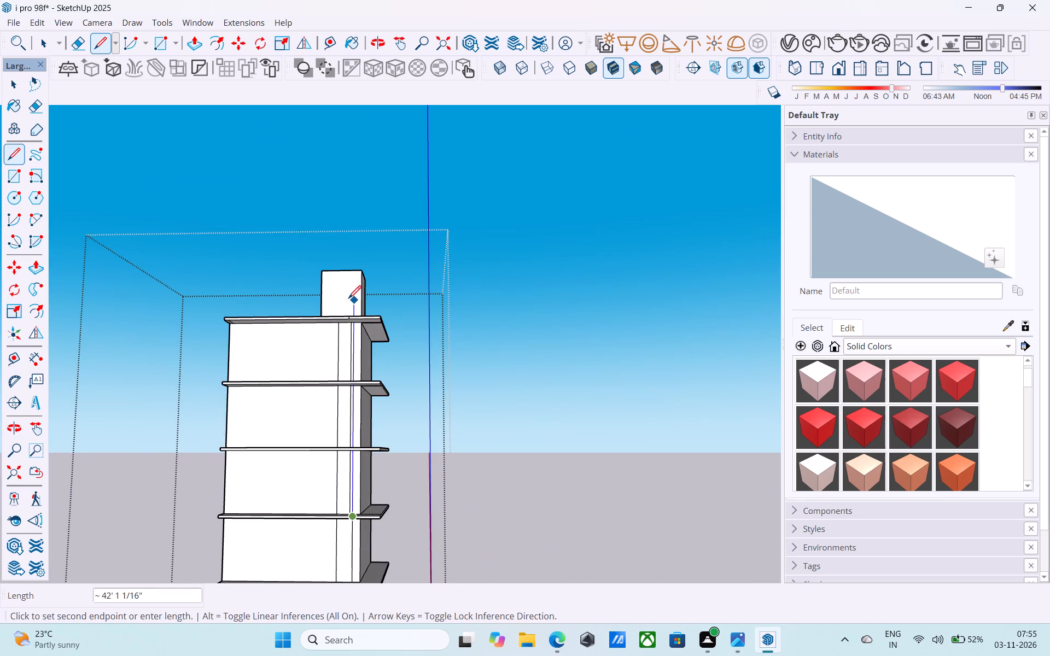
scroll(348, 300, up, 20)
scroll(348, 300, up, 1)
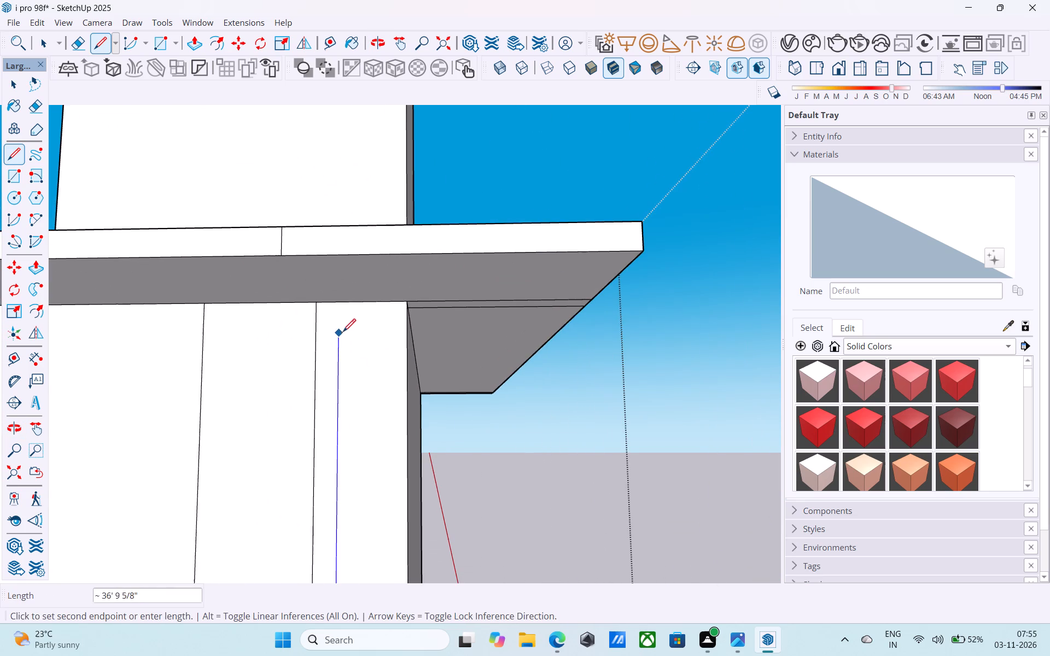
scroll(339, 309, up, 5)
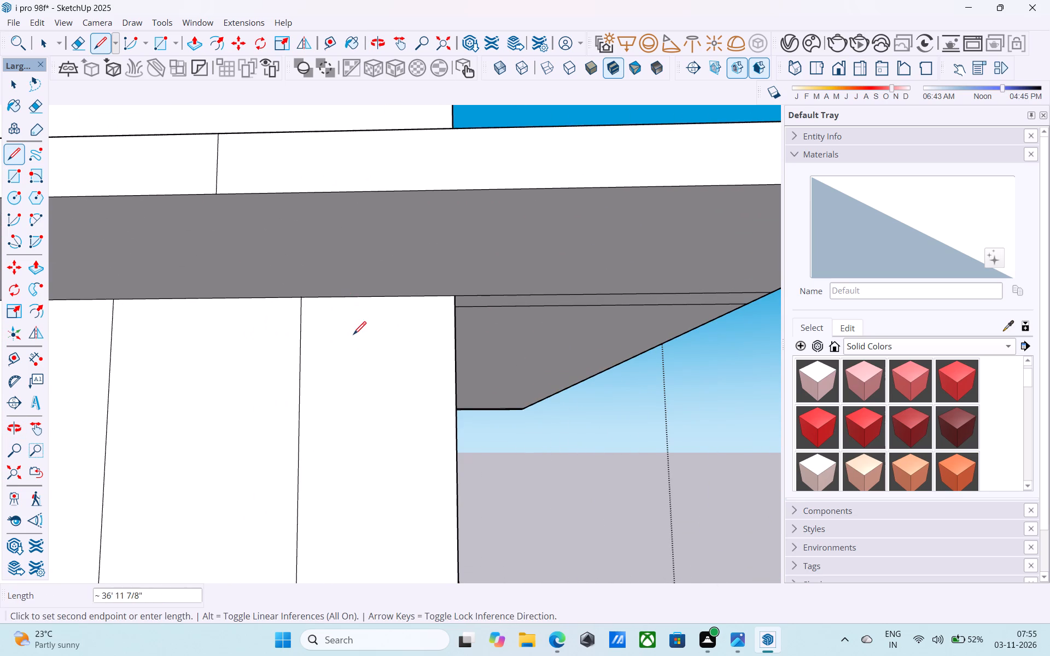
shift+middle_drag(347, 307, 171, 249)
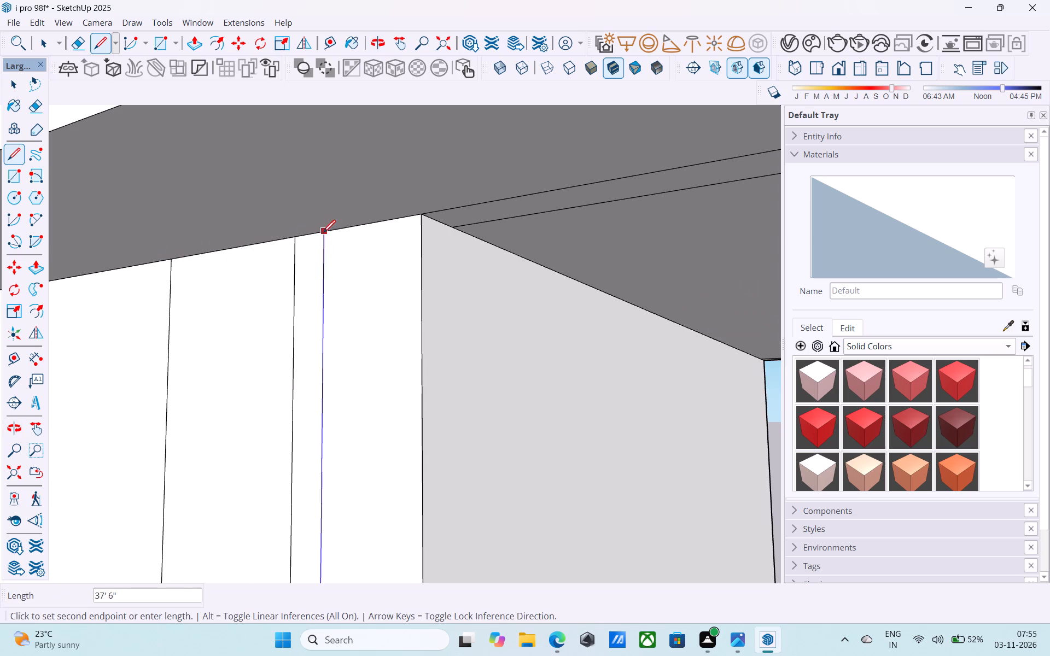
click(329, 228)
Erase the middle of the three vertical lines on the upper storeys' front wall, plus the stray edges under the roof slab's corner.
key(e)
drag(289, 267, 277, 267)
scroll(275, 257, down, 1)
drag(294, 273, 289, 270)
scroll(306, 243, down, 13)
scroll(399, 163, up, 6)
drag(411, 171, 457, 205)
scroll(459, 206, down, 7)
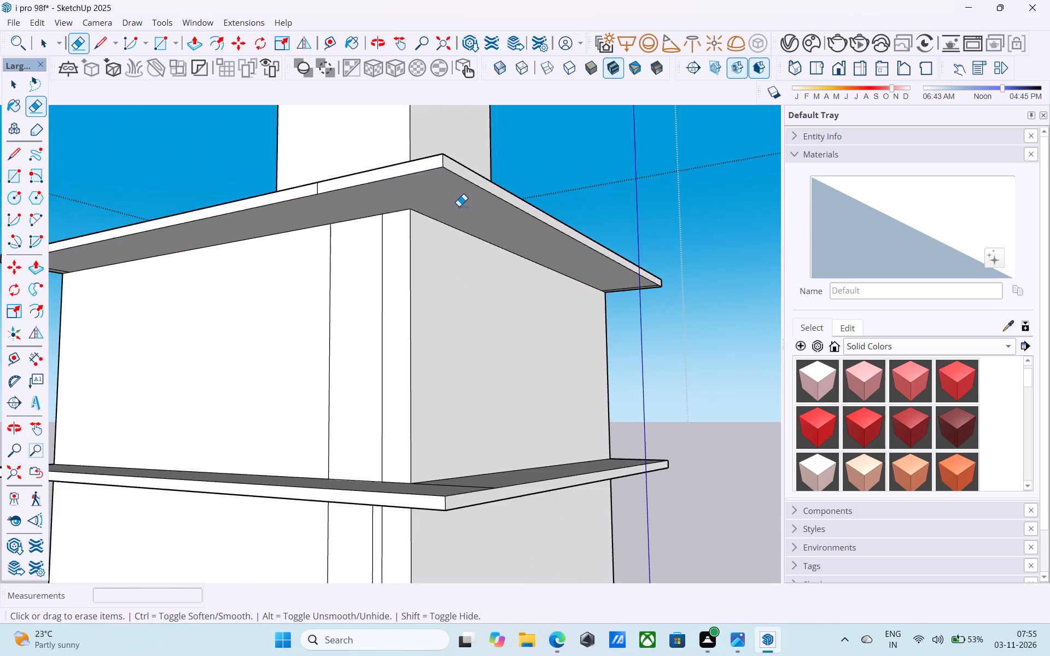
scroll(459, 206, down, 3)
shift+middle_drag(458, 314, 454, 90)
scroll(421, 188, up, 12)
click(366, 251)
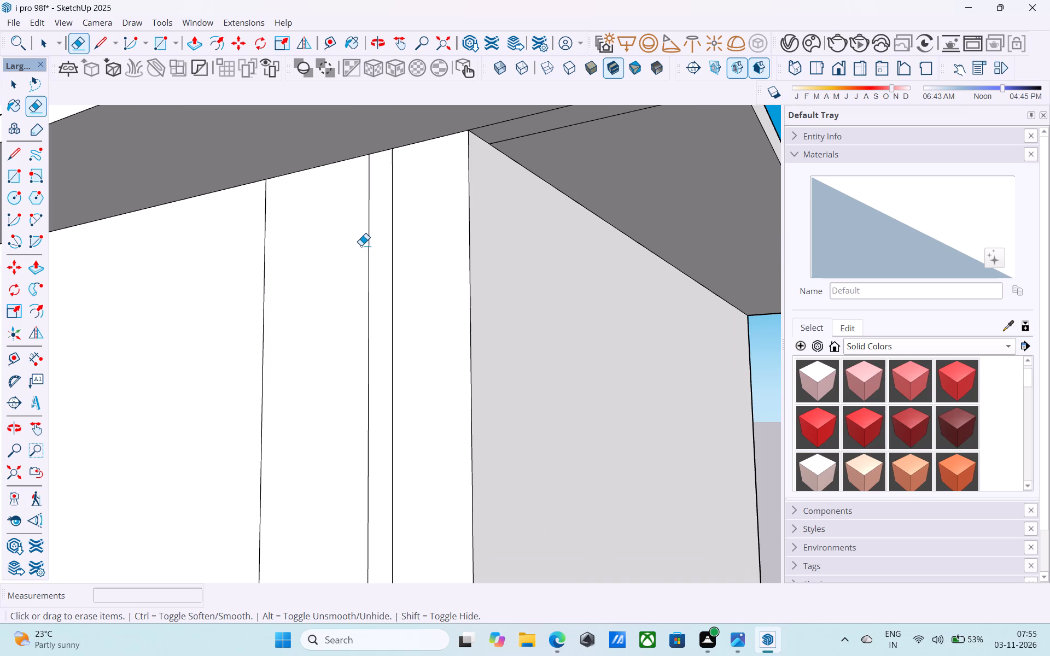
click(366, 247)
scroll(363, 202, down, 11)
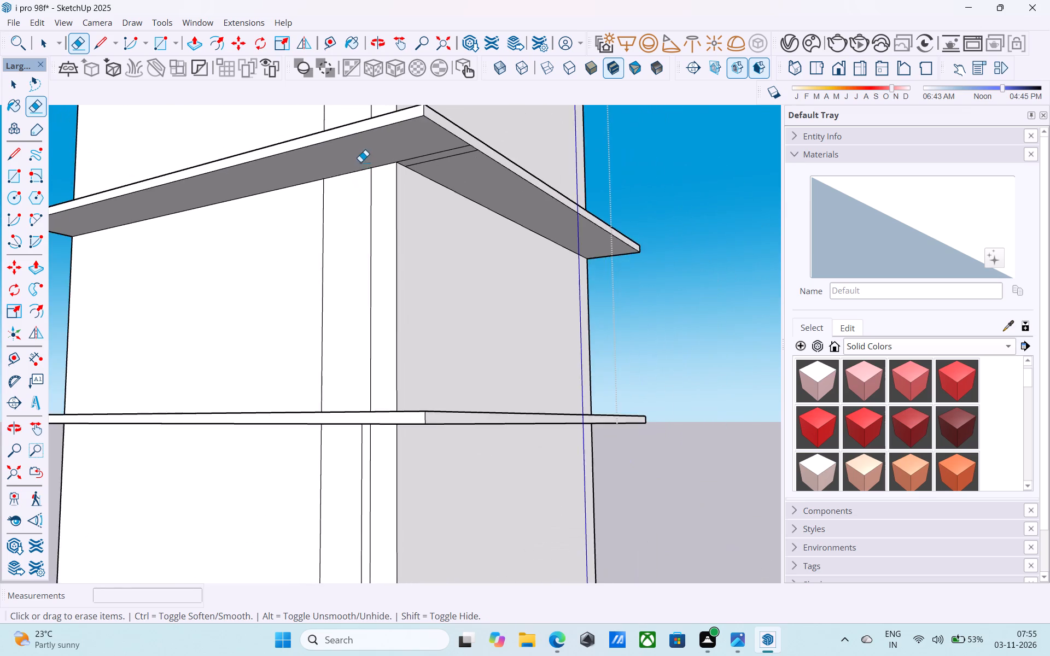
Erase the leftover extra vertical line and the stray edges under the intermediate slabs near the house's front corner.
scroll(360, 162, down, 2)
drag(412, 161, 412, 150)
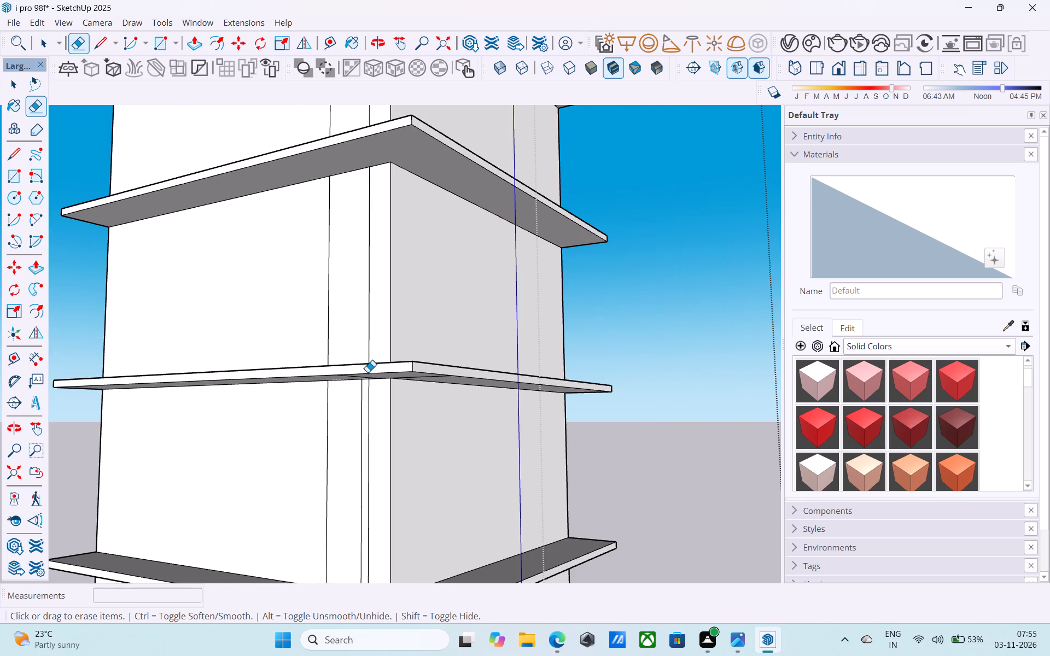
shift+middle_drag(366, 361, 368, 162)
scroll(355, 195, up, 8)
click(372, 201)
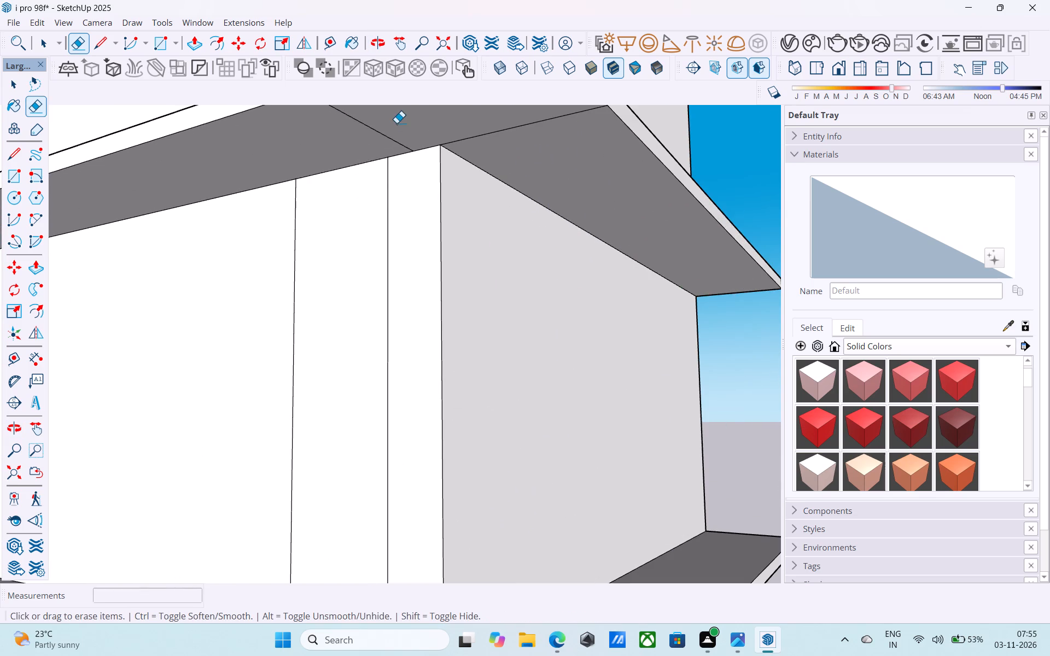
drag(396, 123, 369, 130)
drag(481, 131, 520, 154)
scroll(402, 172, down, 11)
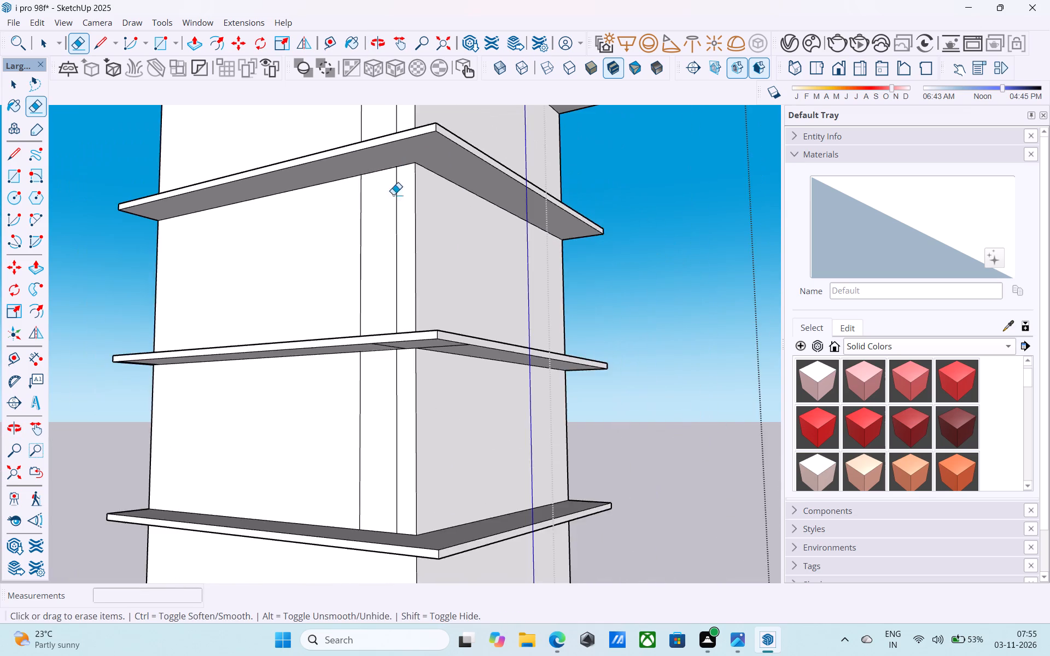
scroll(393, 219, down, 3)
shift+middle_drag(392, 241, 370, 179)
scroll(363, 250, up, 9)
drag(372, 255, 353, 260)
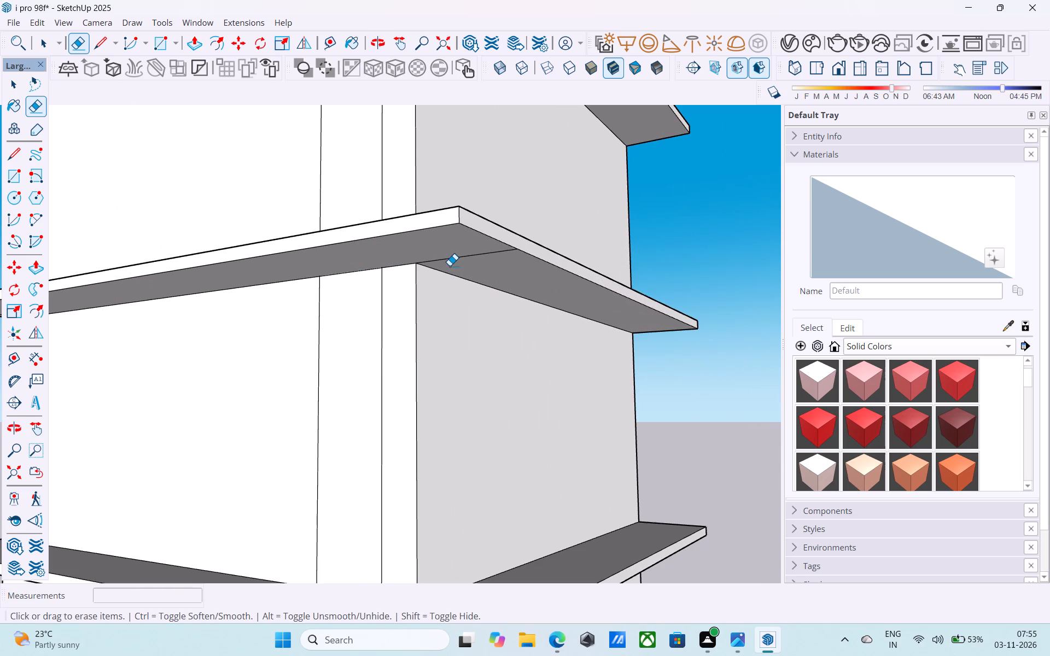
click(450, 259)
scroll(453, 266, down, 10)
middle_click(452, 266)
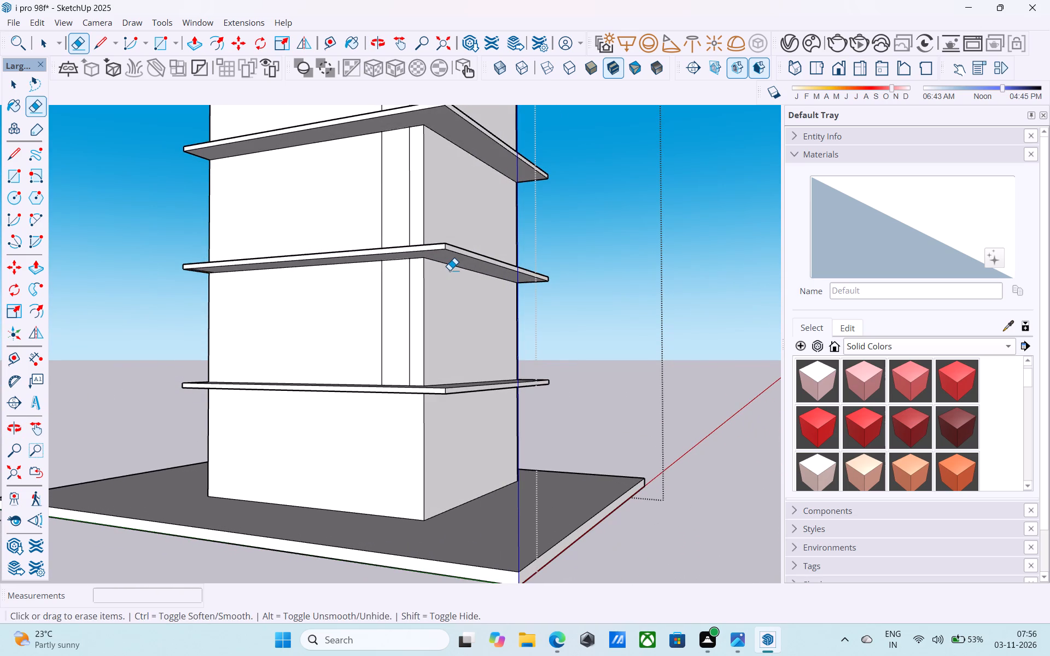
Copy the top storey's outer vertical wall edge, at the end away from the strip, 8' inward along the front wall.
middle_drag(451, 275, 531, 333)
scroll(368, 268, down, 2)
scroll(366, 269, up, 1)
scroll(365, 270, down, 2)
middle_drag(325, 270, 373, 370)
middle_click(376, 373)
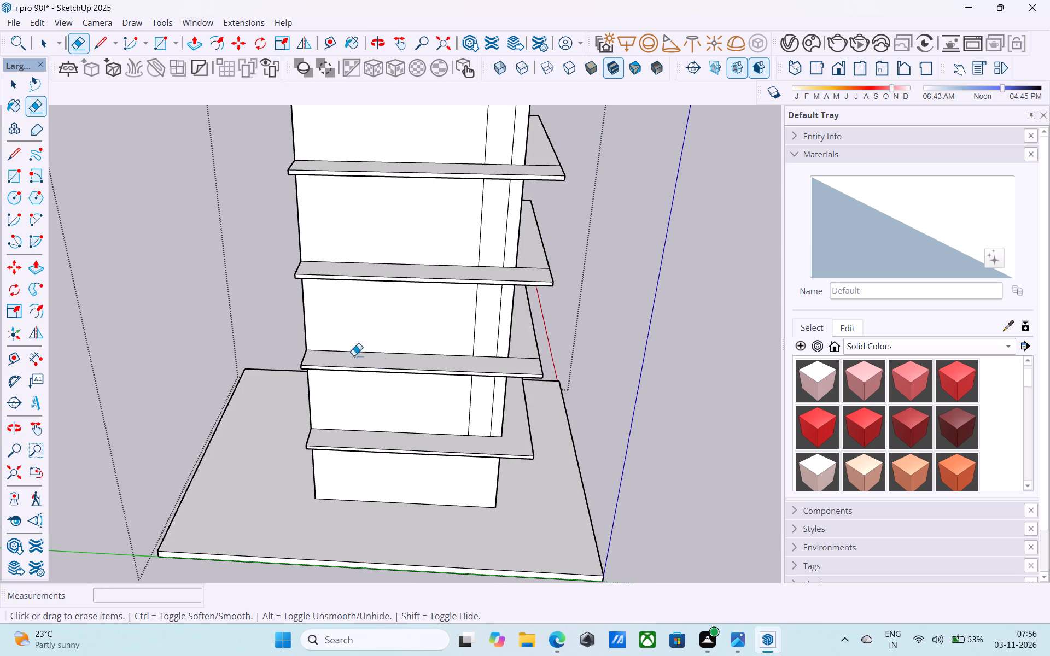
middle_drag(325, 342, 287, 314)
middle_click(287, 314)
middle_drag(290, 319, 319, 342)
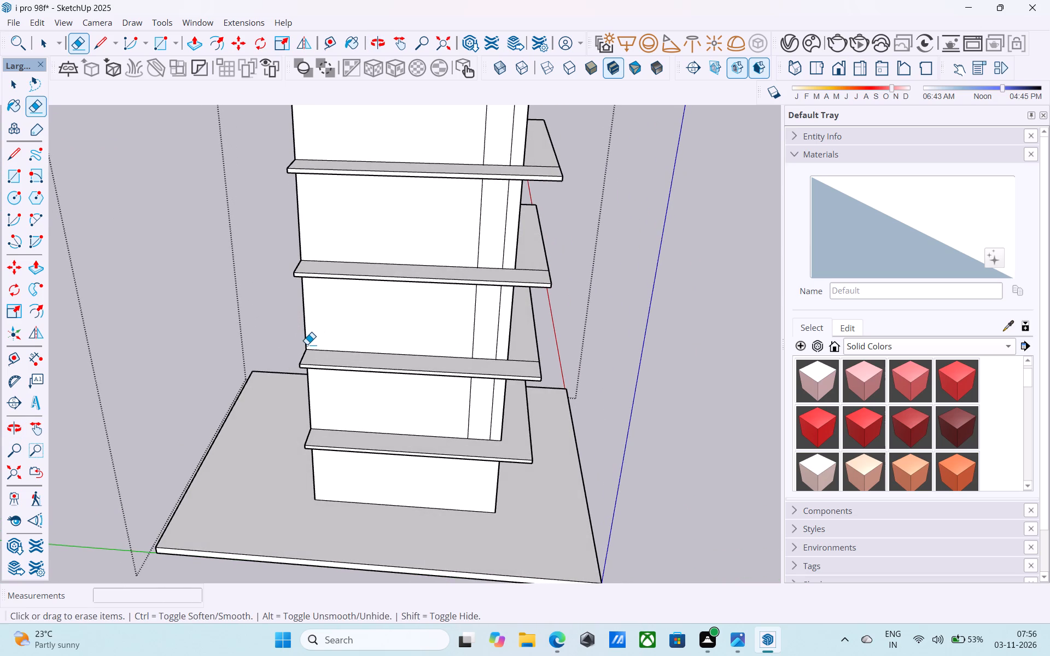
scroll(307, 344, up, 2)
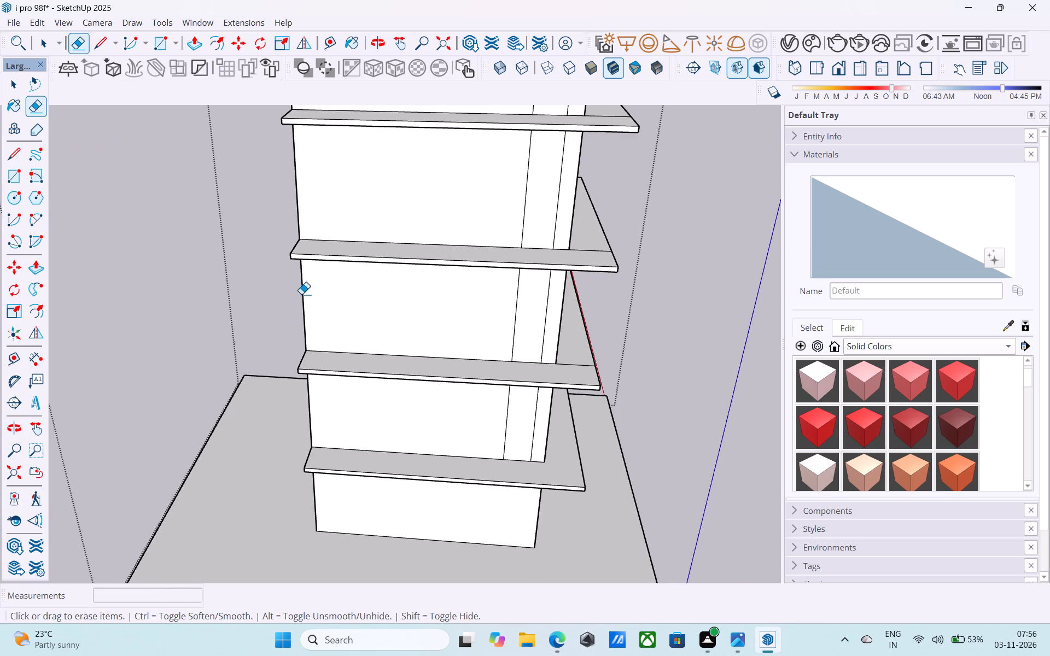
key(space)
shift+middle_drag(311, 251, 299, 250)
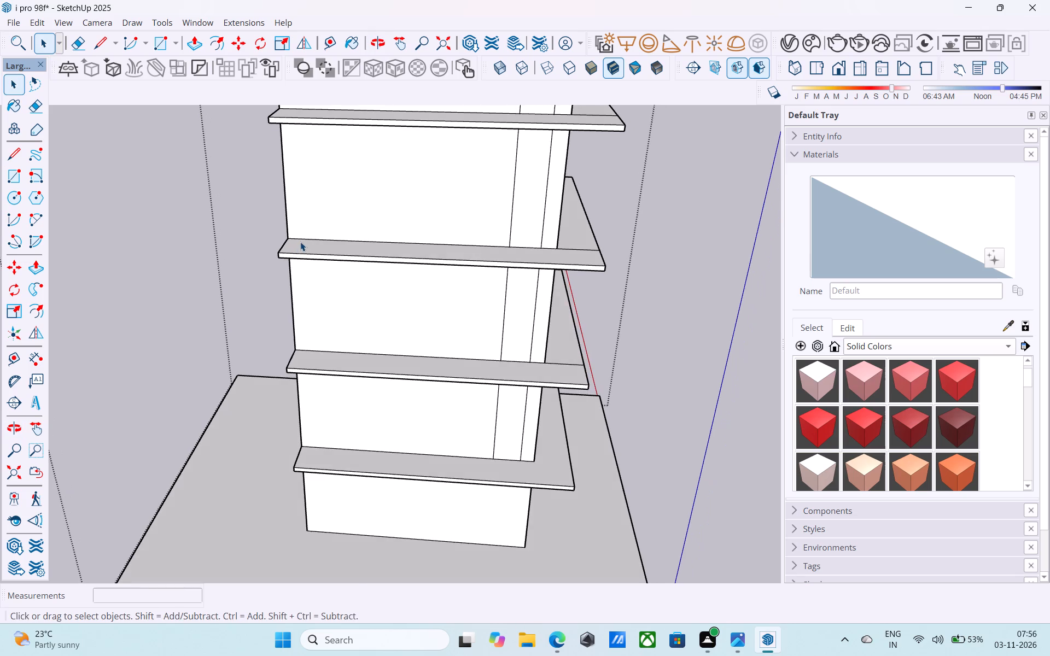
scroll(300, 242, down, 5)
shift+middle_drag(300, 242, 301, 336)
scroll(281, 250, up, 3)
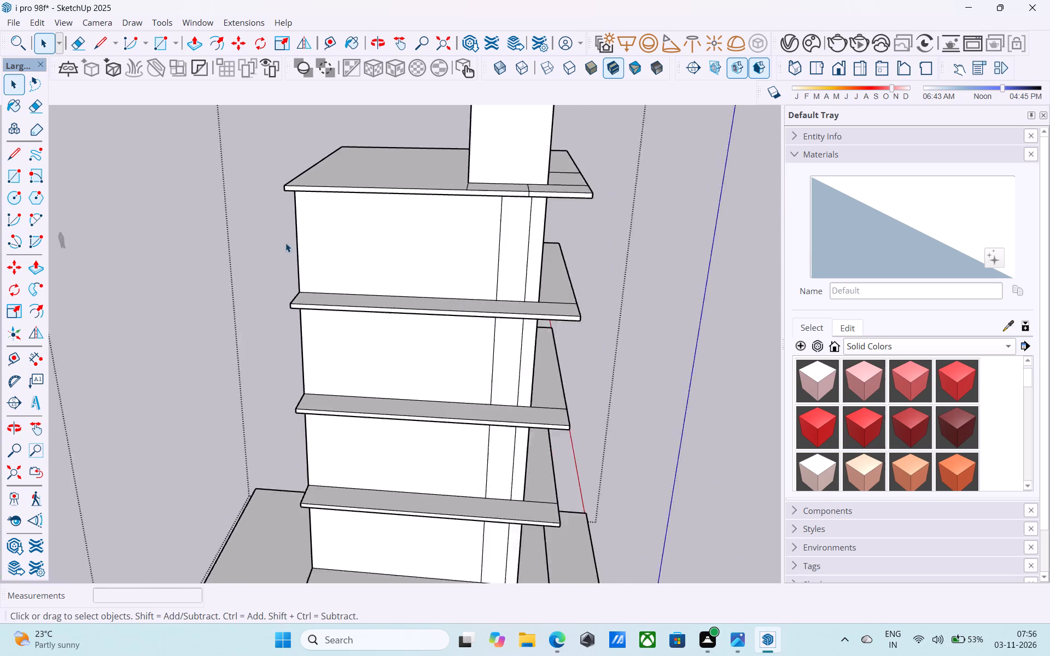
scroll(285, 243, up, 1)
click(297, 246)
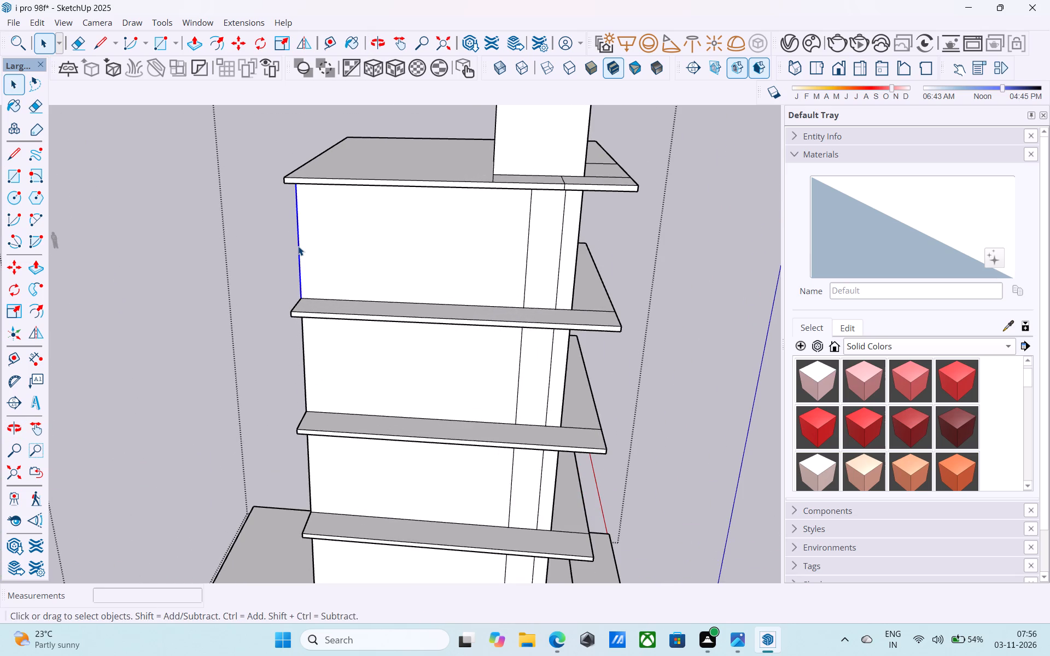
key(m)
click(296, 299)
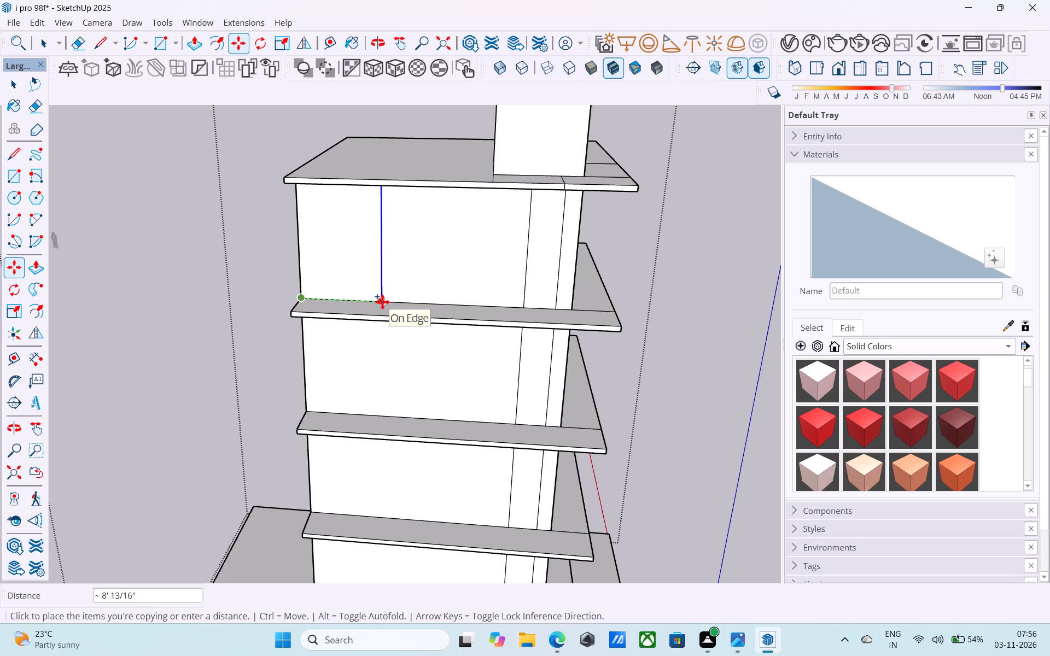
text(8')
key(Return)
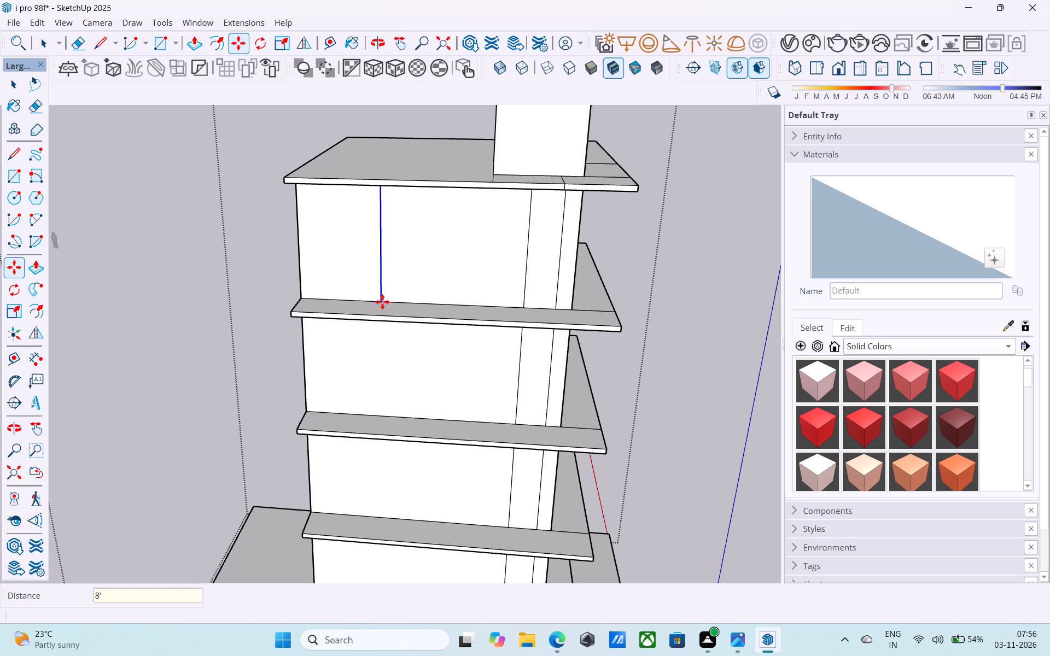
Set the copied edge's distance to 9'.
middle_drag(382, 302, 365, 272)
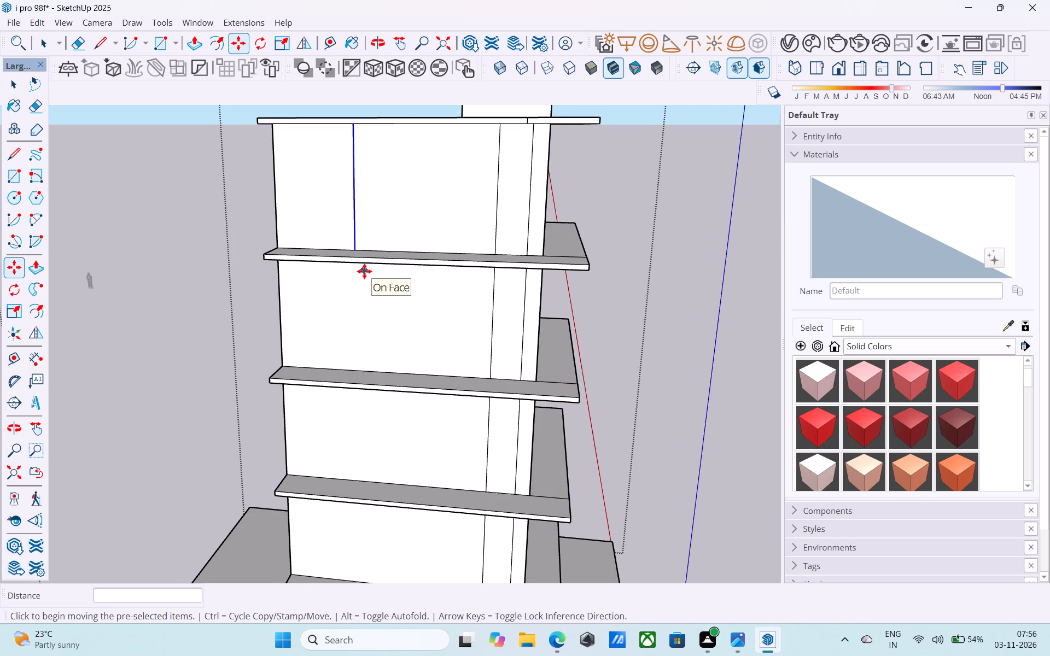
text(9')
key(Return)
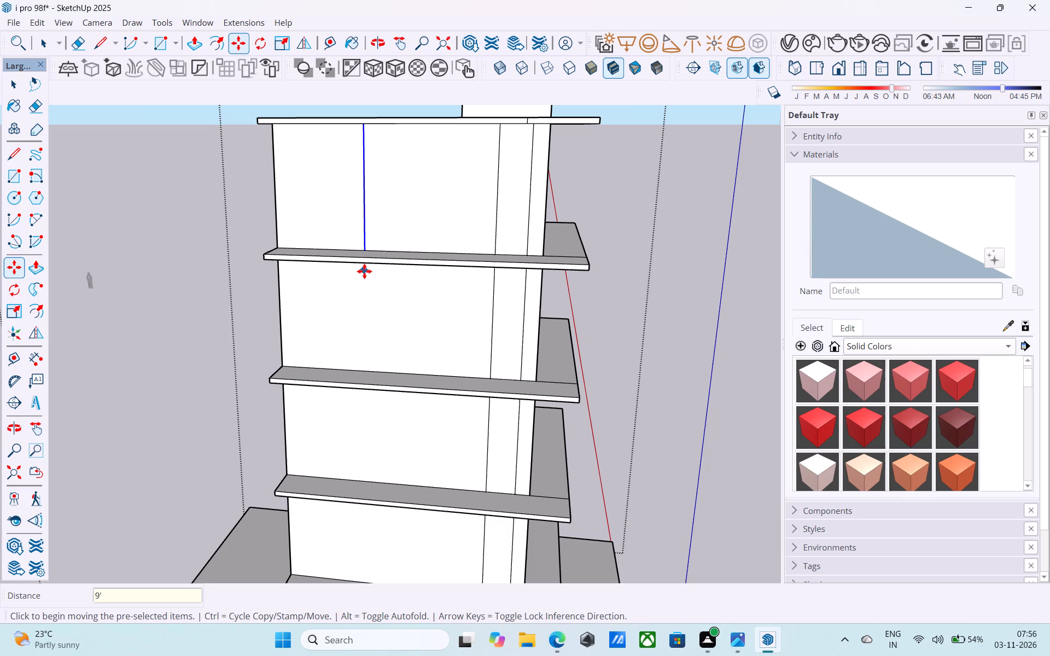
Draw a 50' vertical line from the bottom of the copied edge down the front wall to the base of the ground storey.
key(l)
click(369, 252)
scroll(369, 252, down, 7)
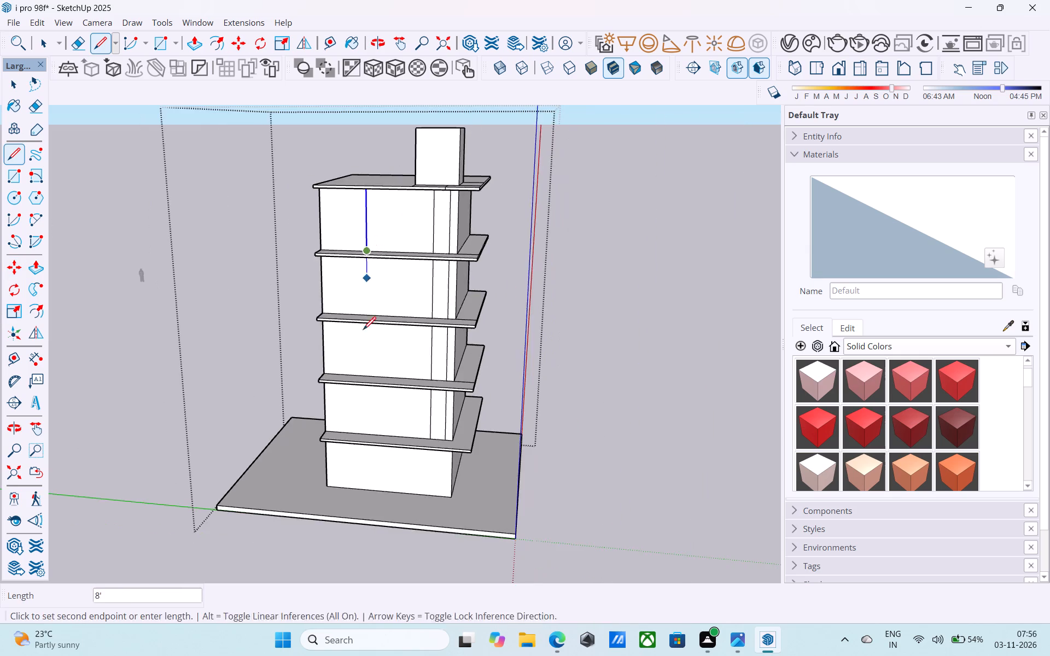
shift+middle_drag(363, 333, 341, 207)
scroll(346, 358, up, 5)
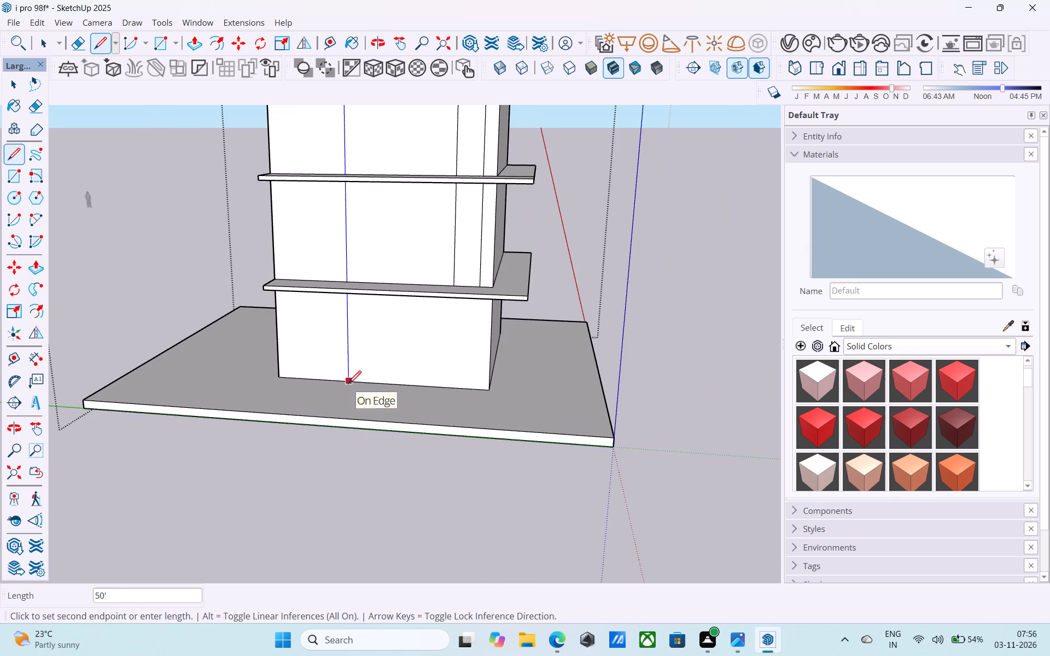
click(348, 385)
Push/Pull the top storey's 9'-wide end panel outward 4' to the slab's front edge.
scroll(361, 331, down, 6)
shift+middle_drag(368, 324, 376, 434)
scroll(341, 214, up, 6)
key(space)
click(331, 212)
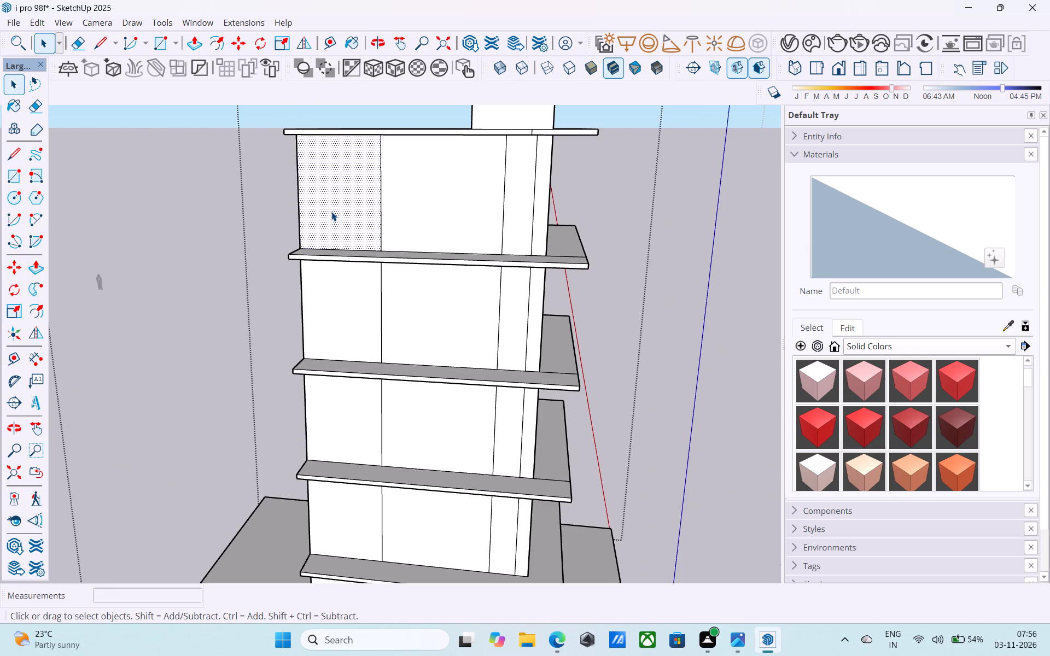
key(p)
click(331, 212)
scroll(339, 257, up, 6)
click(339, 257)
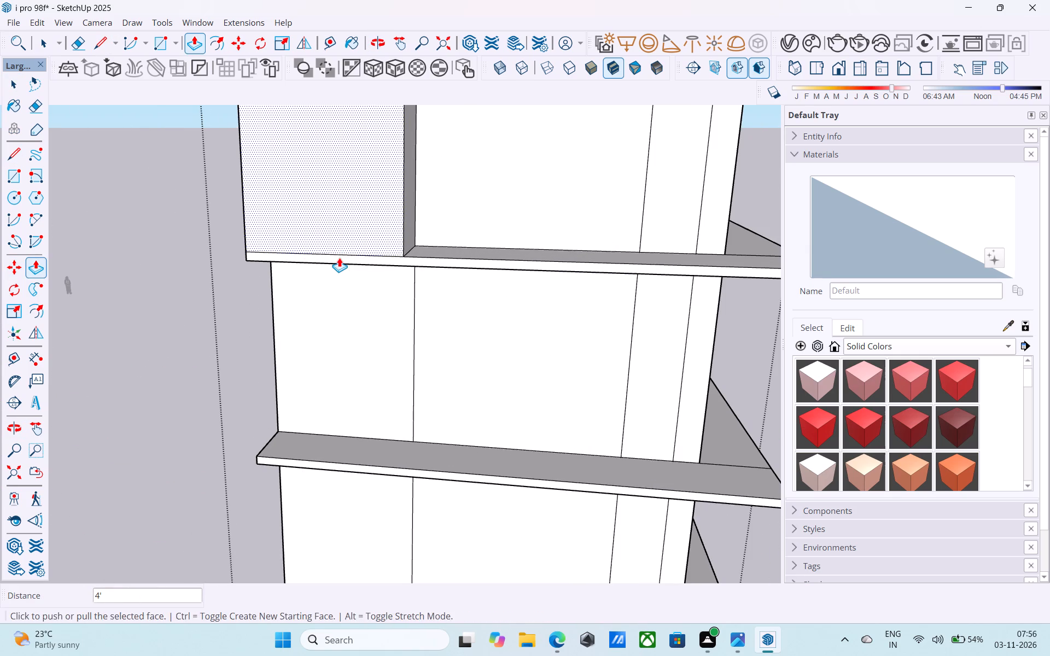
Pull the matching end panels of the three storeys below outward by the same 4'.
key(space)
click(340, 324)
key(p)
double_click(340, 324)
scroll(340, 324, down, 5)
middle_drag(340, 324, 317, 164)
double_click(319, 349)
double_click(322, 443)
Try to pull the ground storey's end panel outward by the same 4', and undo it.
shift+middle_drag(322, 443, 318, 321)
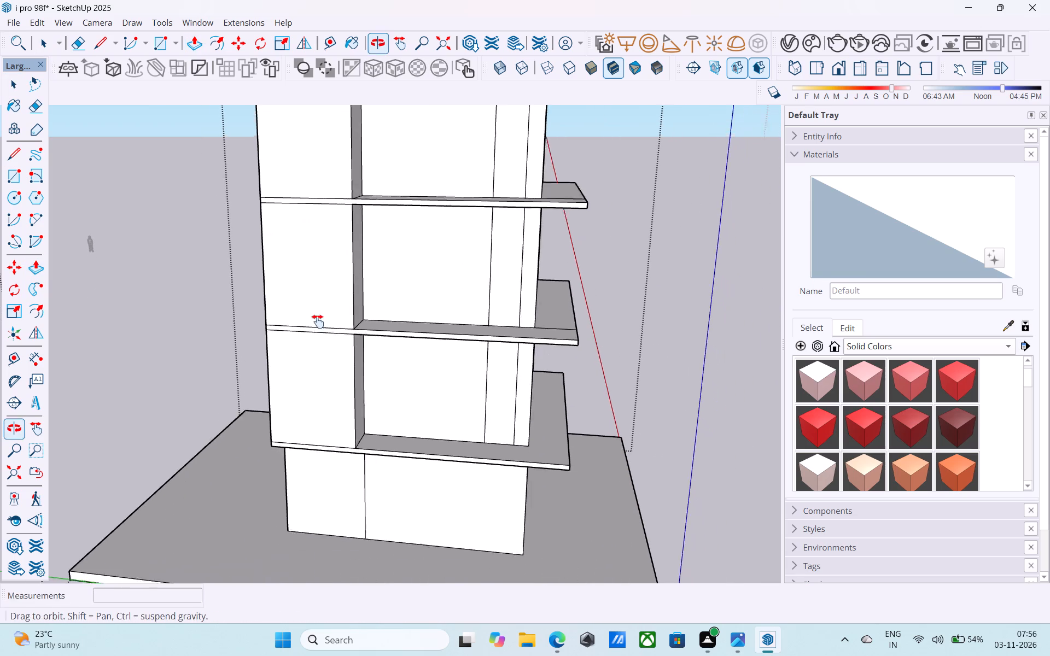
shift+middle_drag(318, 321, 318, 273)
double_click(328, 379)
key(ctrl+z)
Extend the rooftop room's side wall 9' 3" across the roof, in line with the inner edge of the projecting end panel.
scroll(328, 379, down, 4)
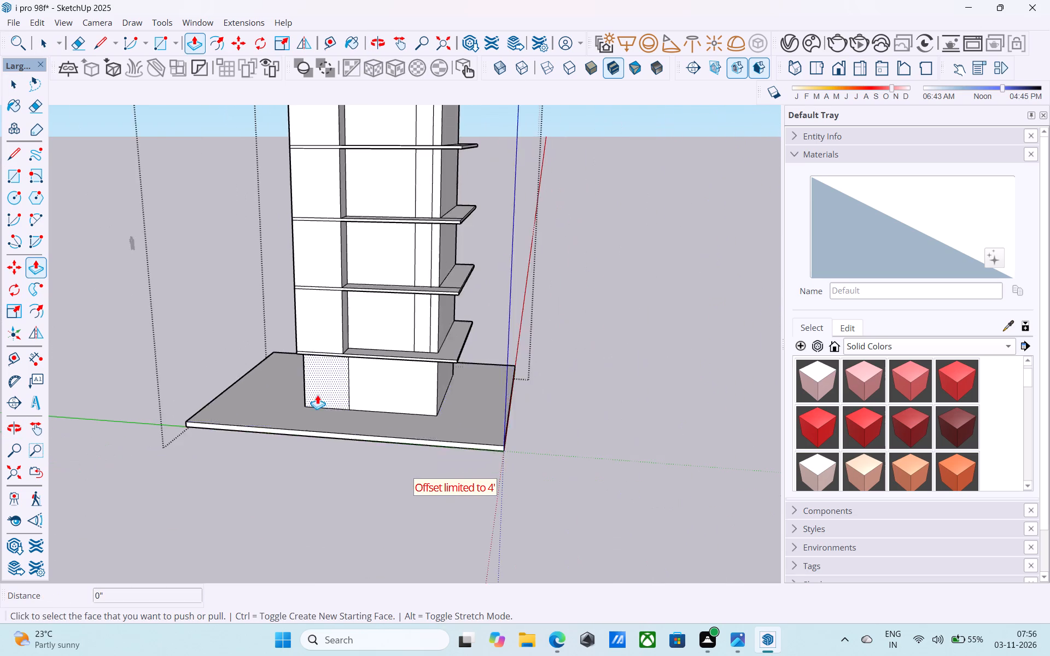
scroll(317, 395, down, 8)
middle_drag(306, 445, 295, 384)
scroll(304, 112, up, 8)
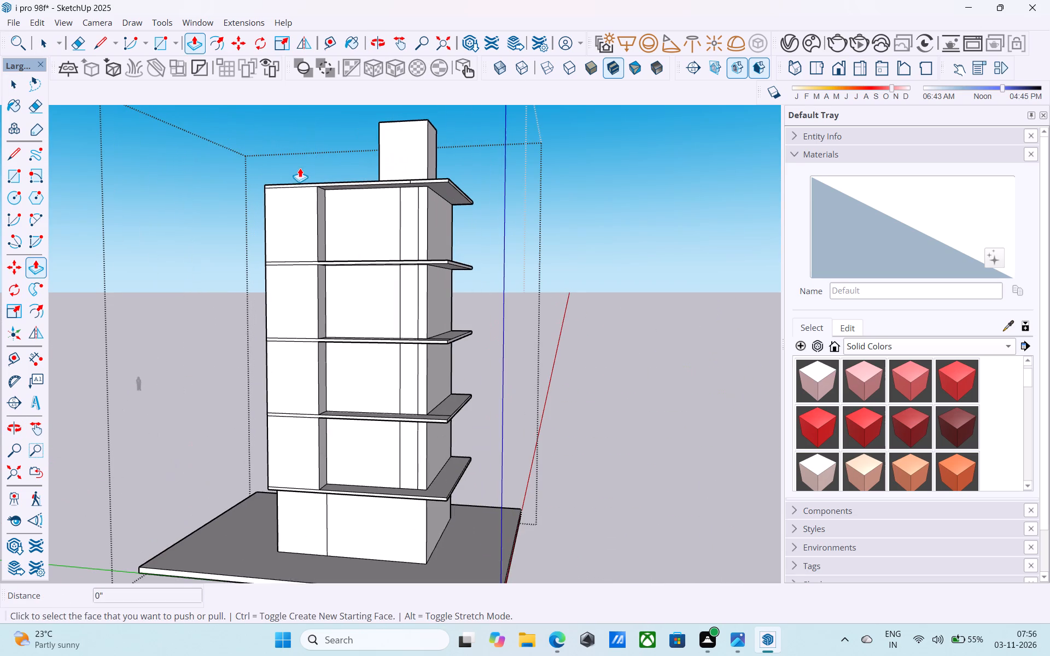
scroll(247, 159, up, 5)
middle_drag(275, 225, 290, 238)
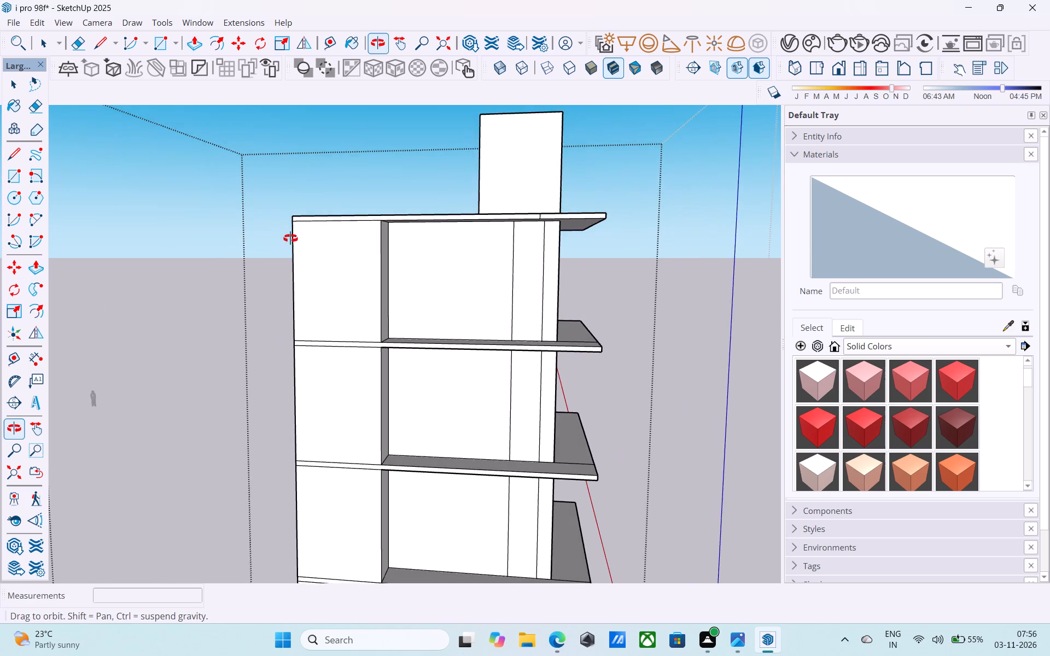
middle_drag(290, 238, 293, 239)
middle_drag(363, 261, 503, 406)
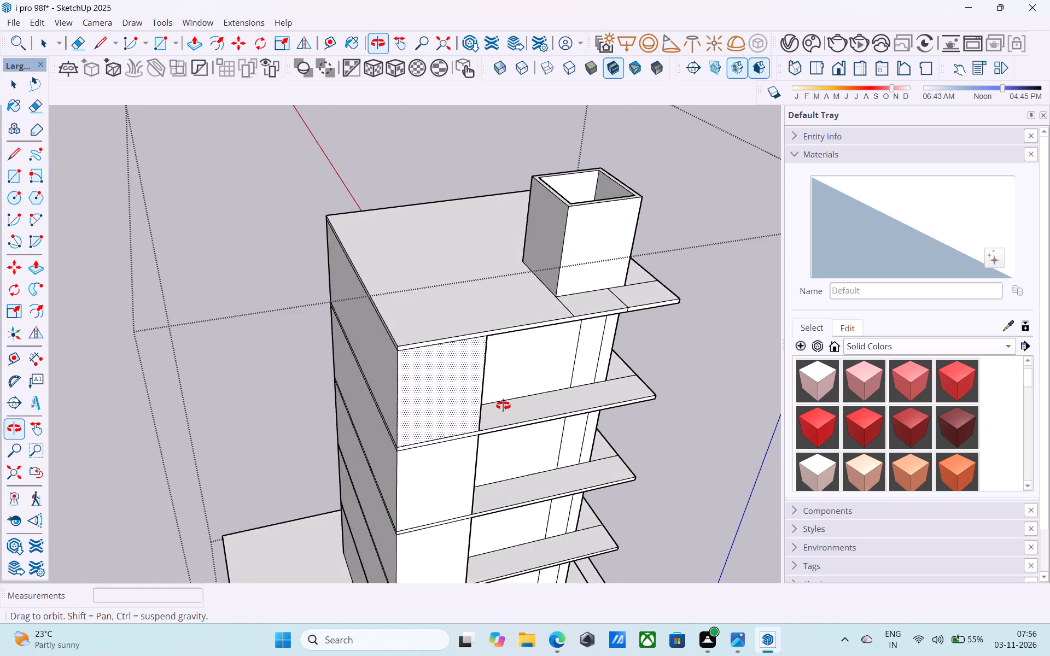
middle_drag(503, 406, 529, 391)
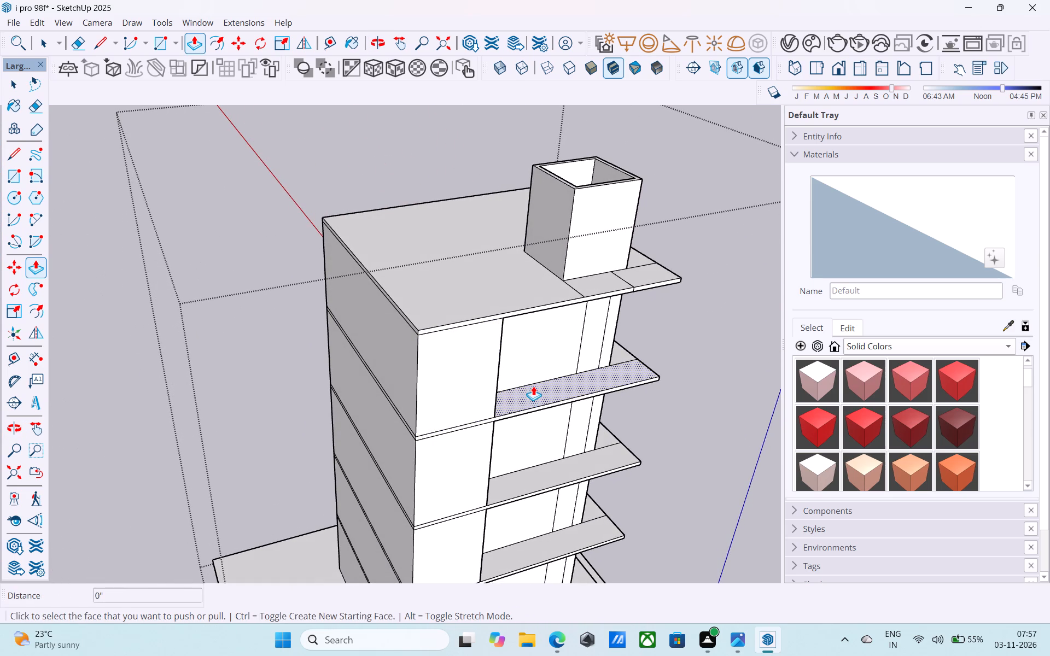
scroll(563, 367, up, 3)
click(555, 215)
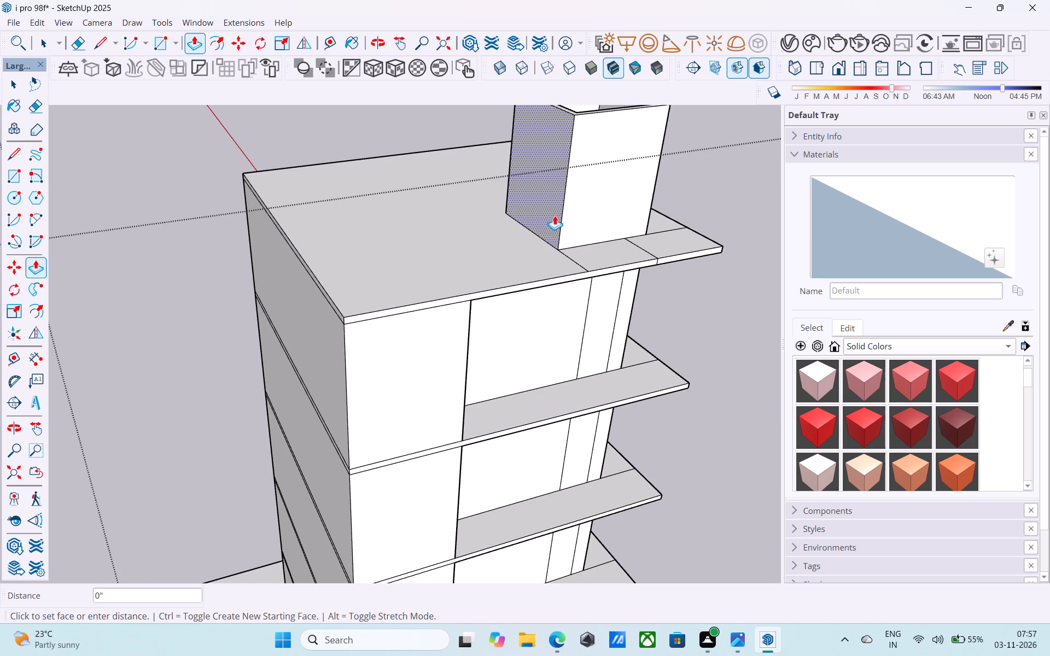
middle_drag(469, 303, 304, 233)
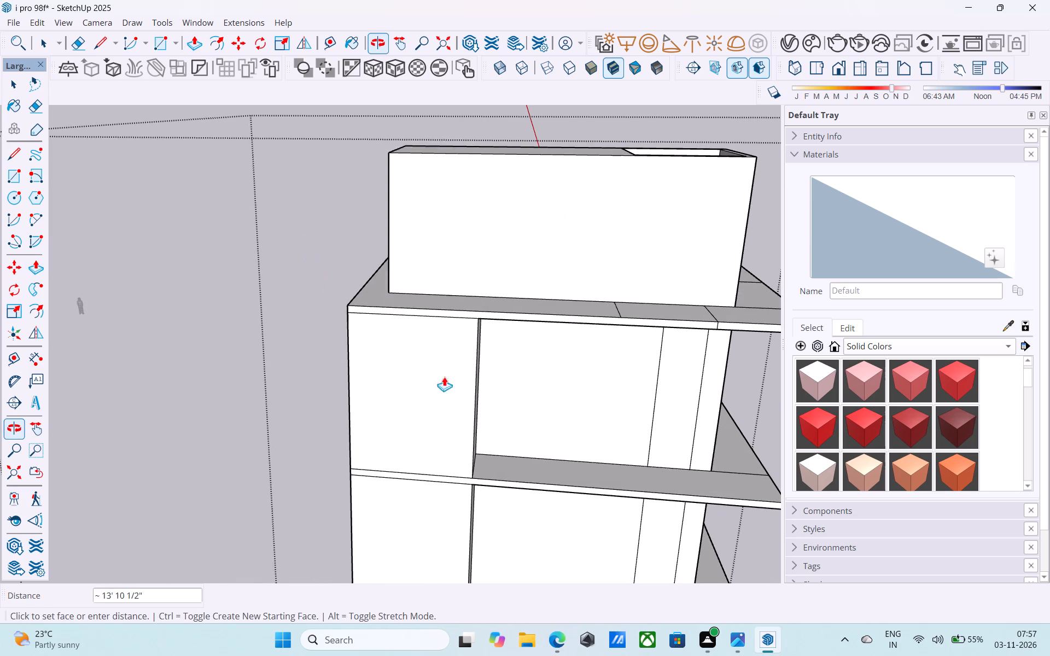
scroll(480, 325, up, 4)
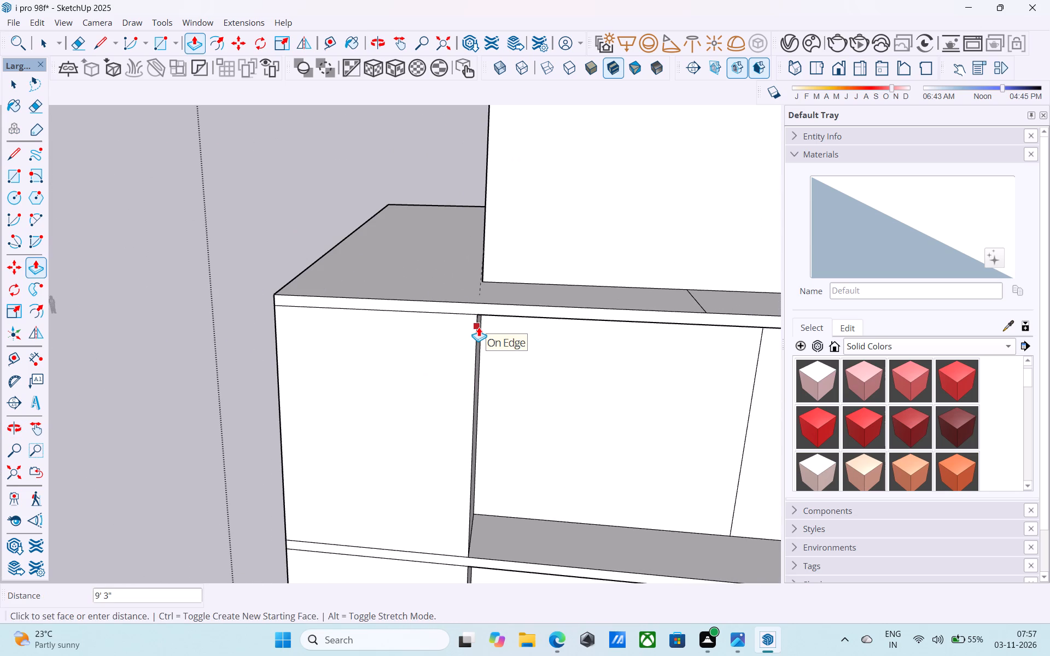
click(479, 327)
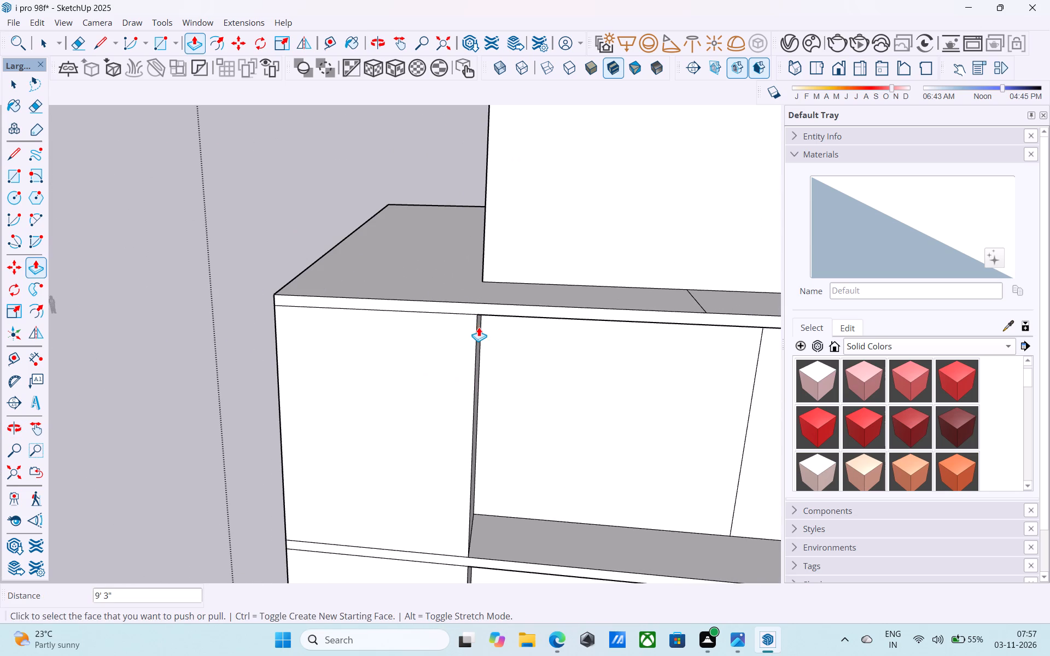
Draw a vertical line up the rooftop room's side wall, continuing the inner edge of the strip on the storey below.
scroll(476, 326, down, 12)
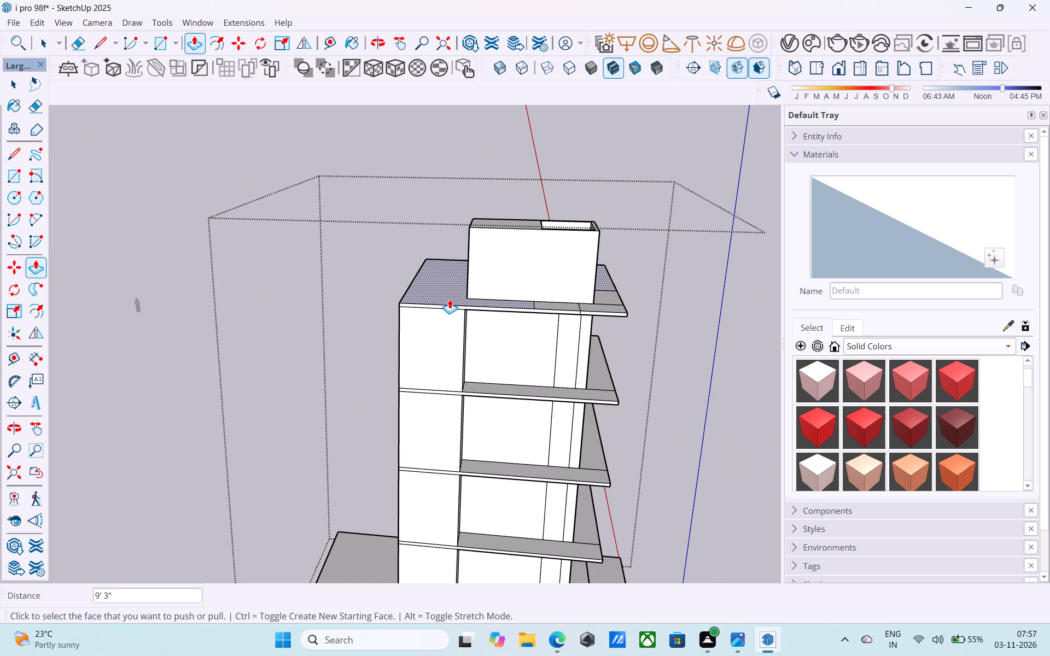
scroll(450, 299, down, 3)
middle_drag(450, 299, 451, 291)
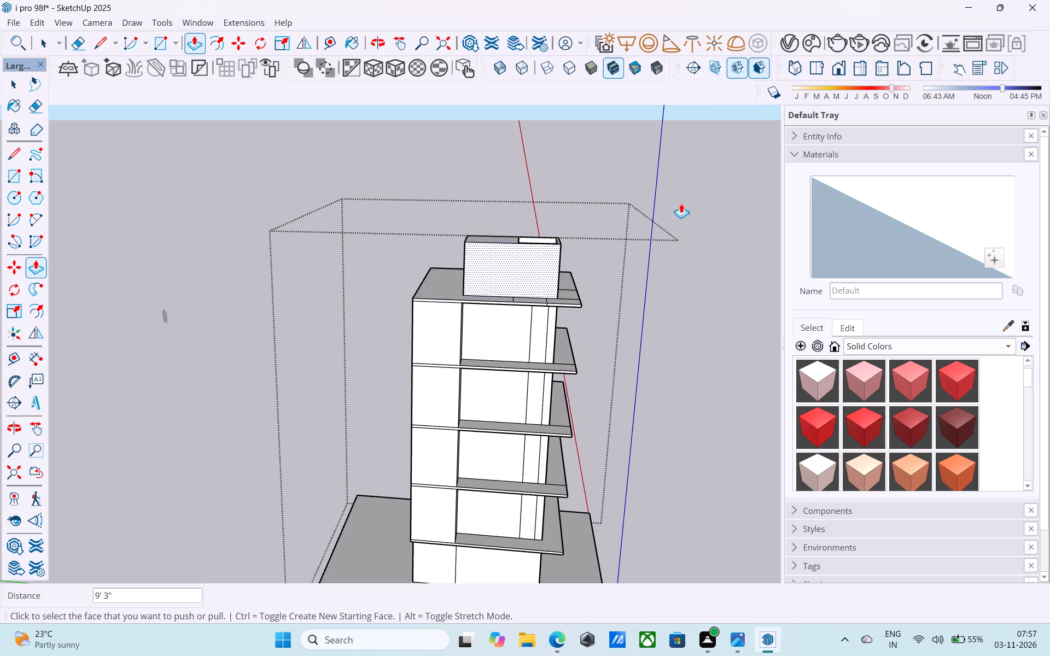
scroll(772, 271, down, 4)
middle_drag(703, 319, 709, 334)
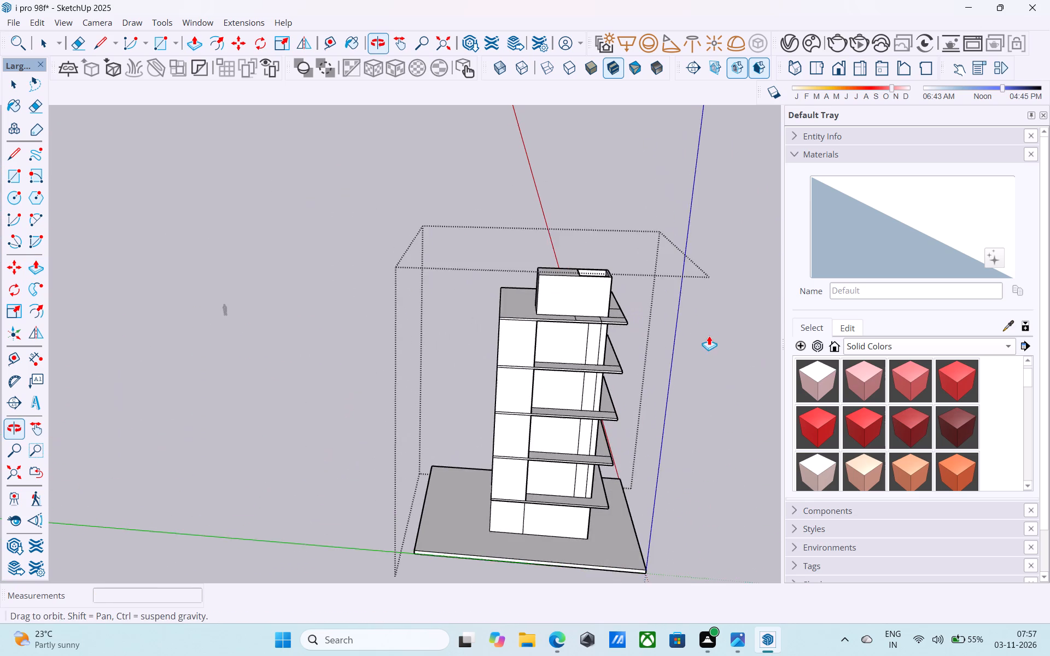
scroll(588, 304, up, 11)
middle_drag(587, 306, 551, 231)
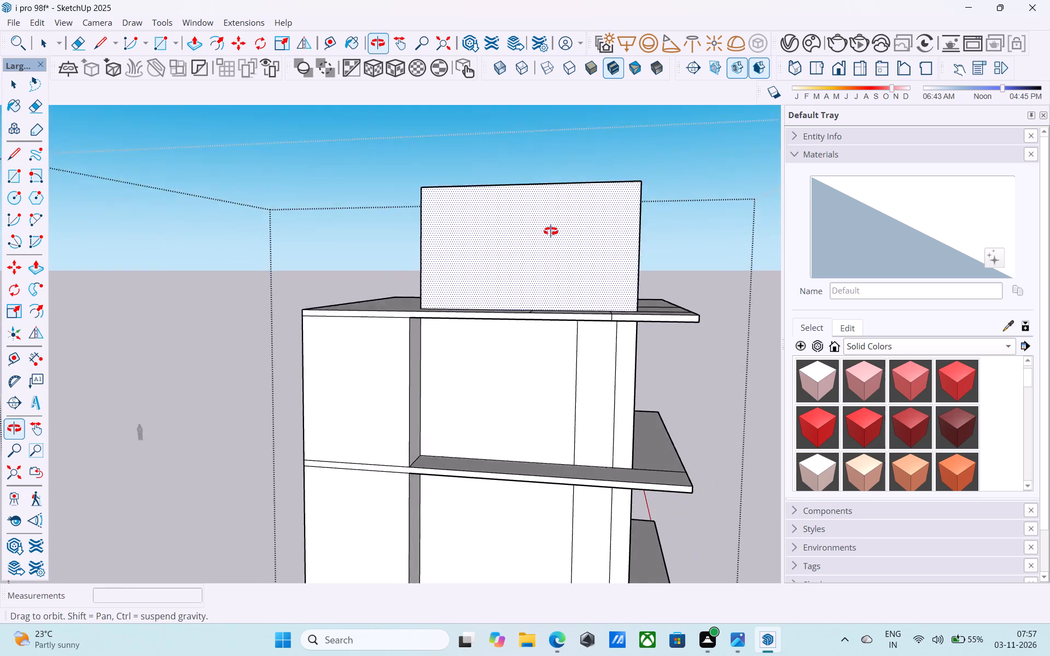
middle_drag(551, 231, 557, 223)
key(l)
scroll(580, 294, up, 9)
middle_drag(592, 327, 612, 255)
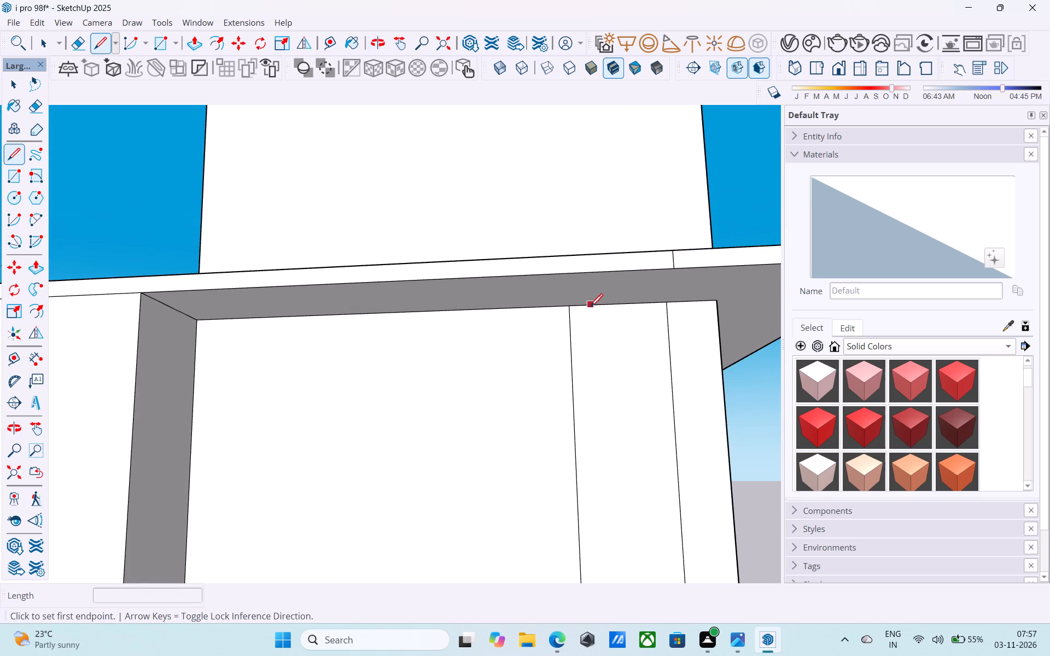
click(573, 301)
key(l)
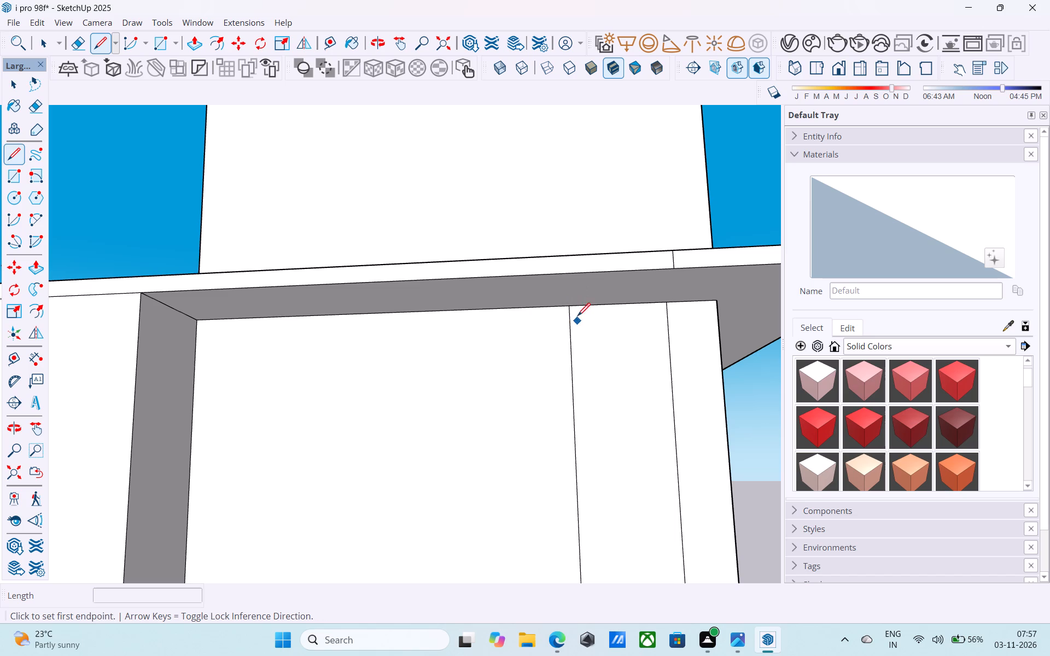
click(570, 309)
scroll(570, 306, down, 6)
middle_drag(570, 306, 577, 435)
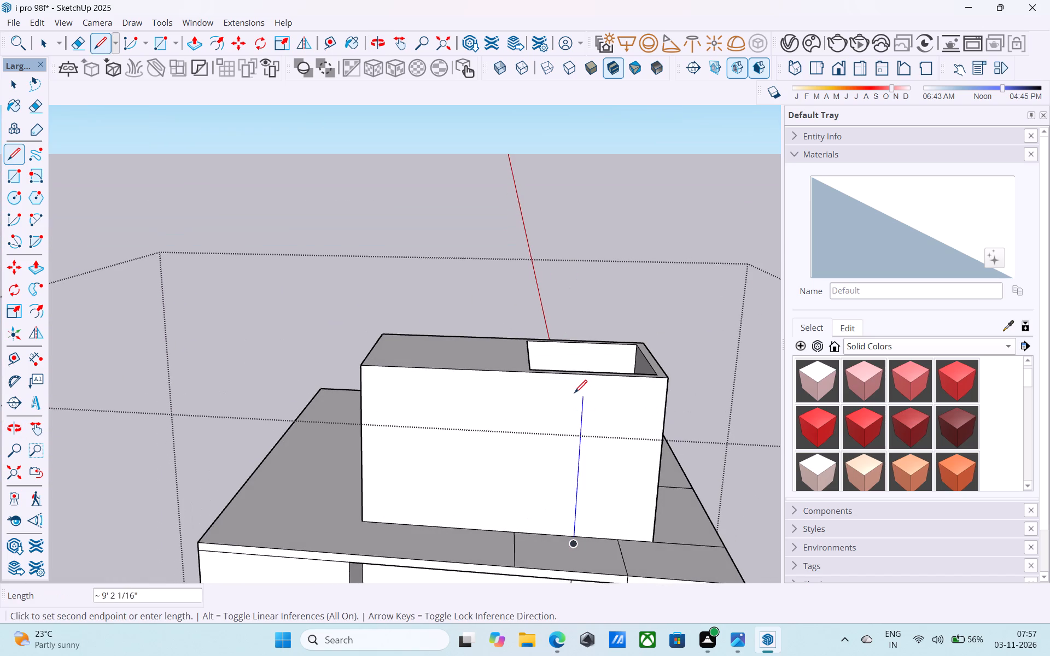
click(583, 377)
Draw a second vertical line, about 10' 6" long, up the rooftop room's side wall, continuing the strip's edge nearer the corner.
scroll(575, 378, down, 7)
middle_drag(600, 505, 600, 502)
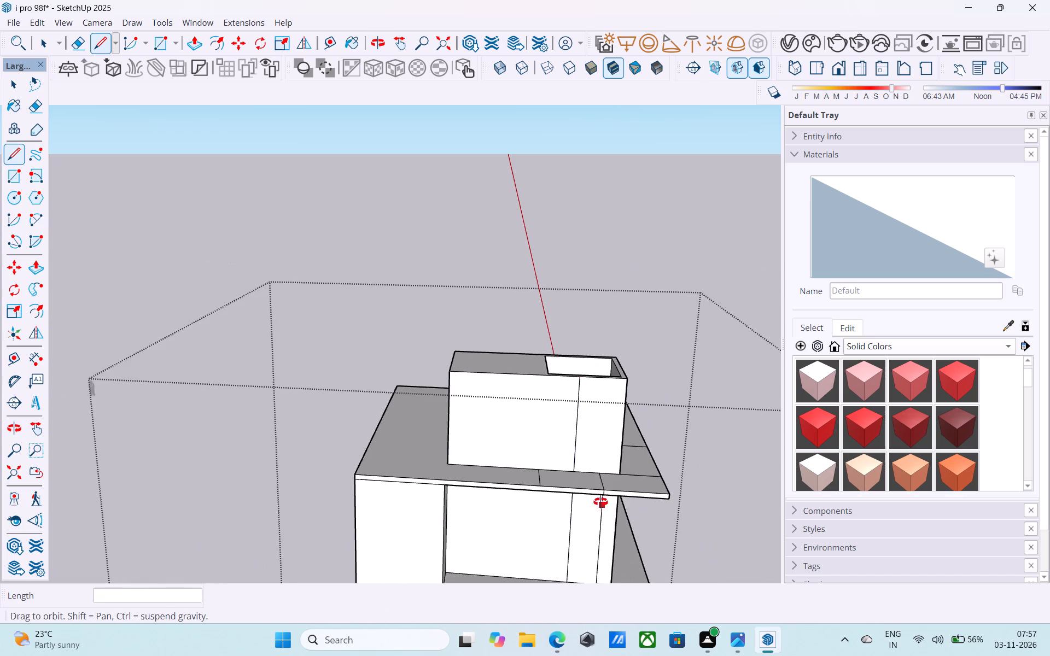
middle_drag(600, 502, 589, 326)
scroll(595, 352, up, 8)
click(623, 323)
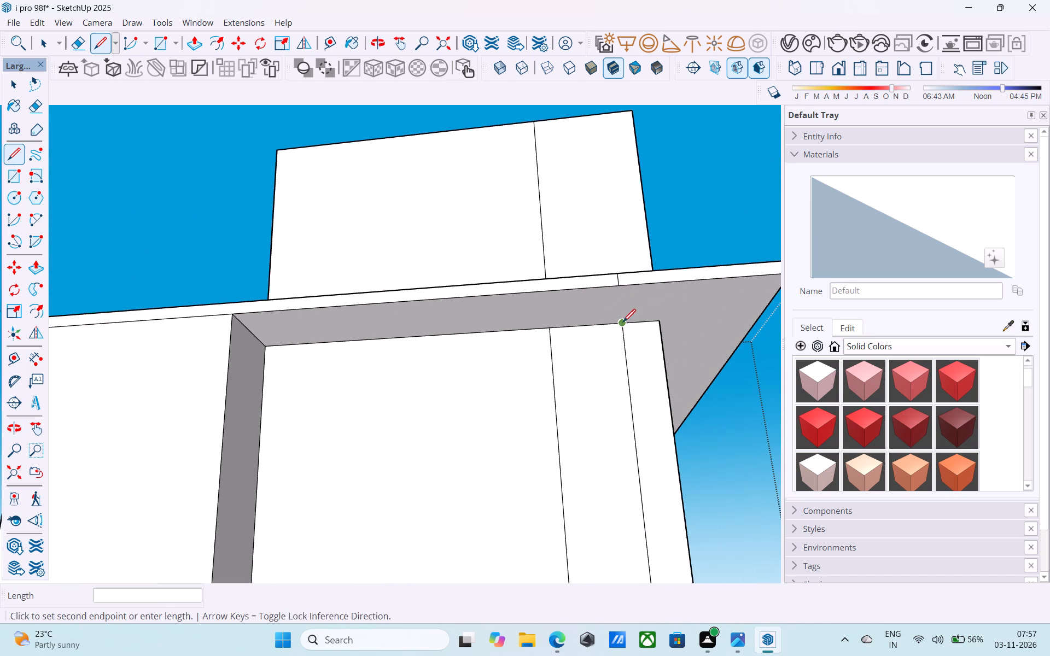
scroll(622, 323, down, 5)
middle_drag(621, 330, 606, 493)
scroll(594, 492, up, 6)
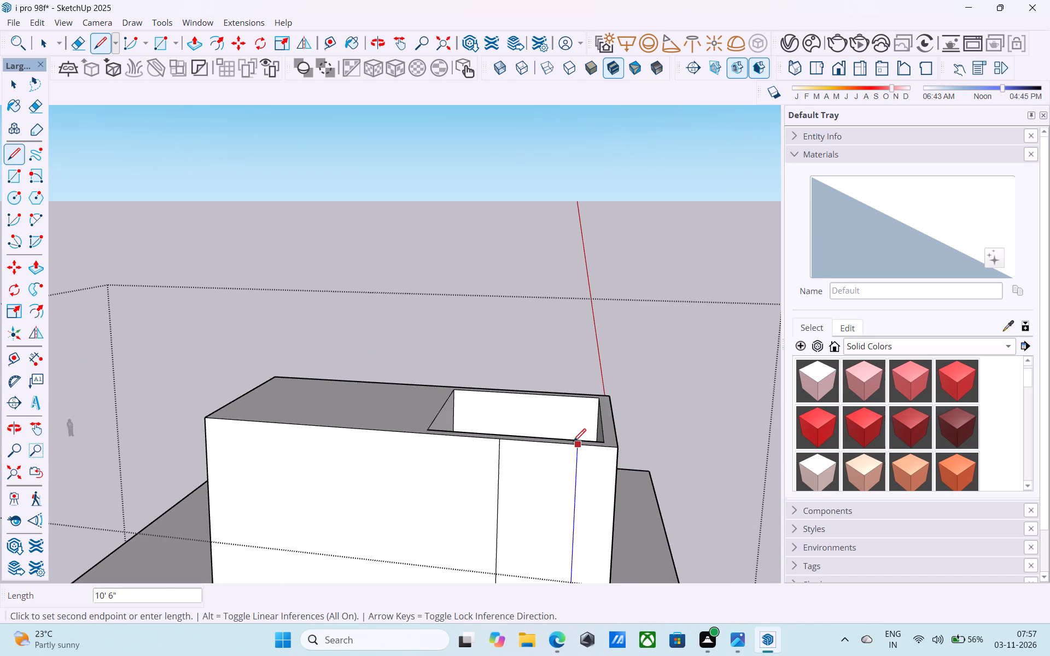
click(574, 443)
scroll(611, 412, down, 7)
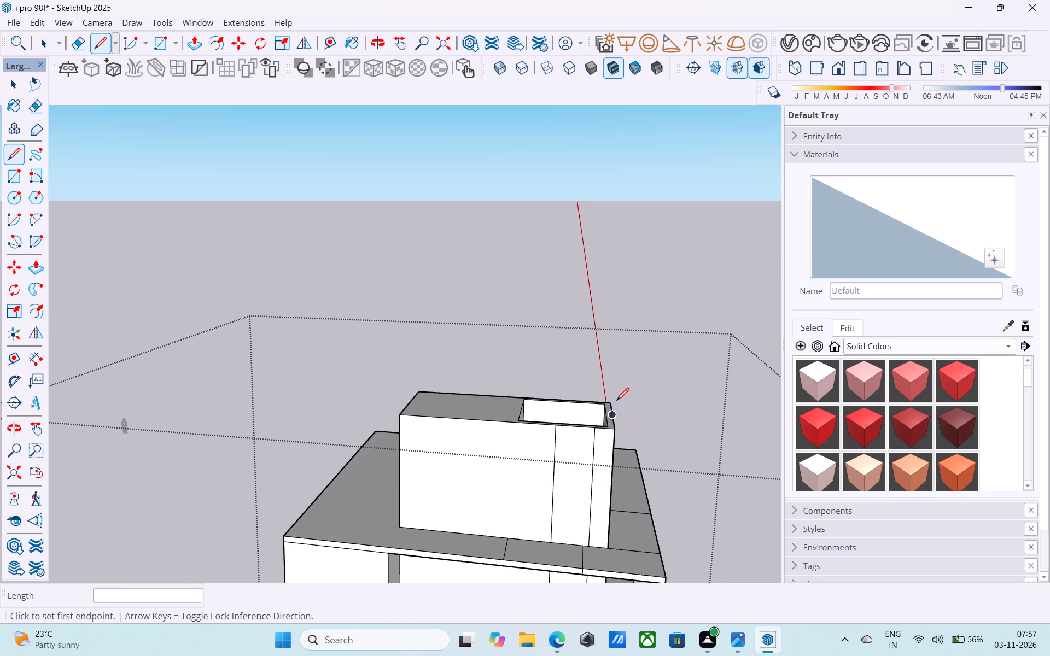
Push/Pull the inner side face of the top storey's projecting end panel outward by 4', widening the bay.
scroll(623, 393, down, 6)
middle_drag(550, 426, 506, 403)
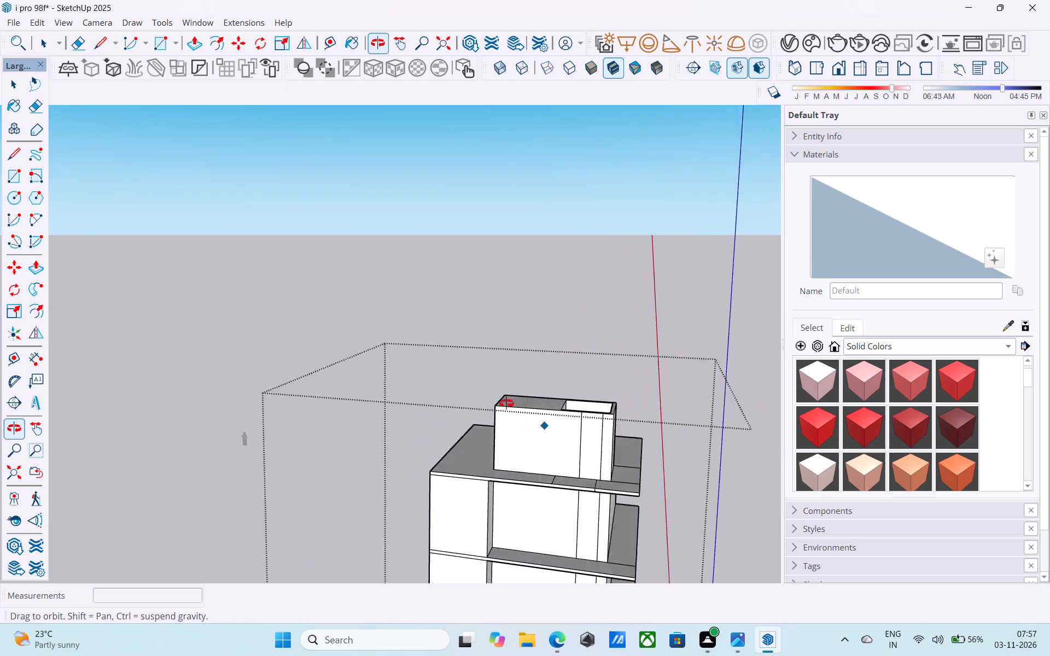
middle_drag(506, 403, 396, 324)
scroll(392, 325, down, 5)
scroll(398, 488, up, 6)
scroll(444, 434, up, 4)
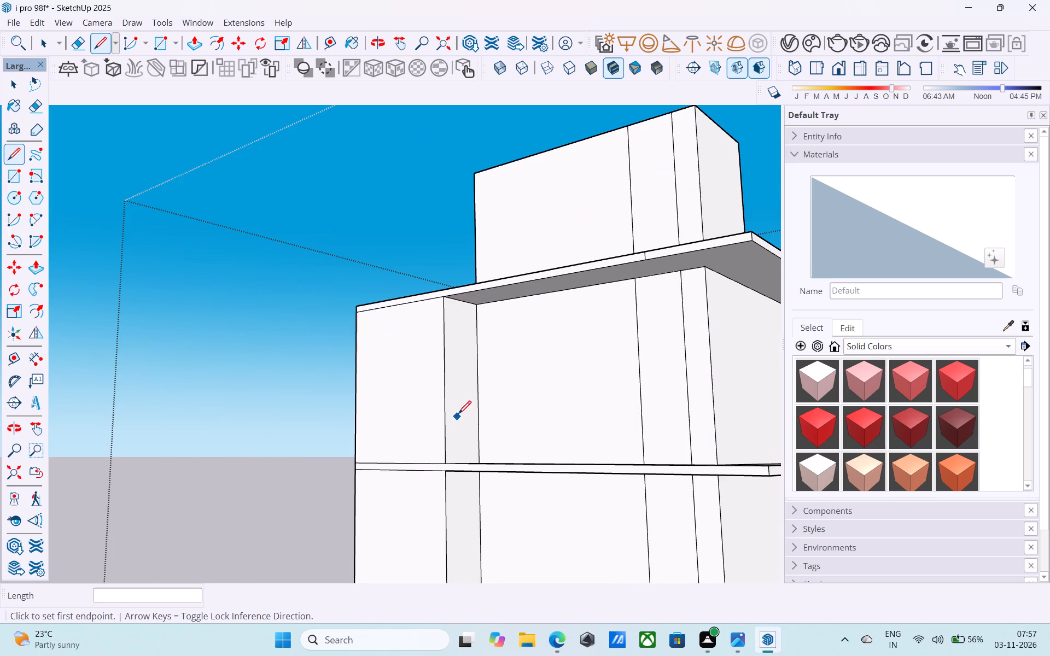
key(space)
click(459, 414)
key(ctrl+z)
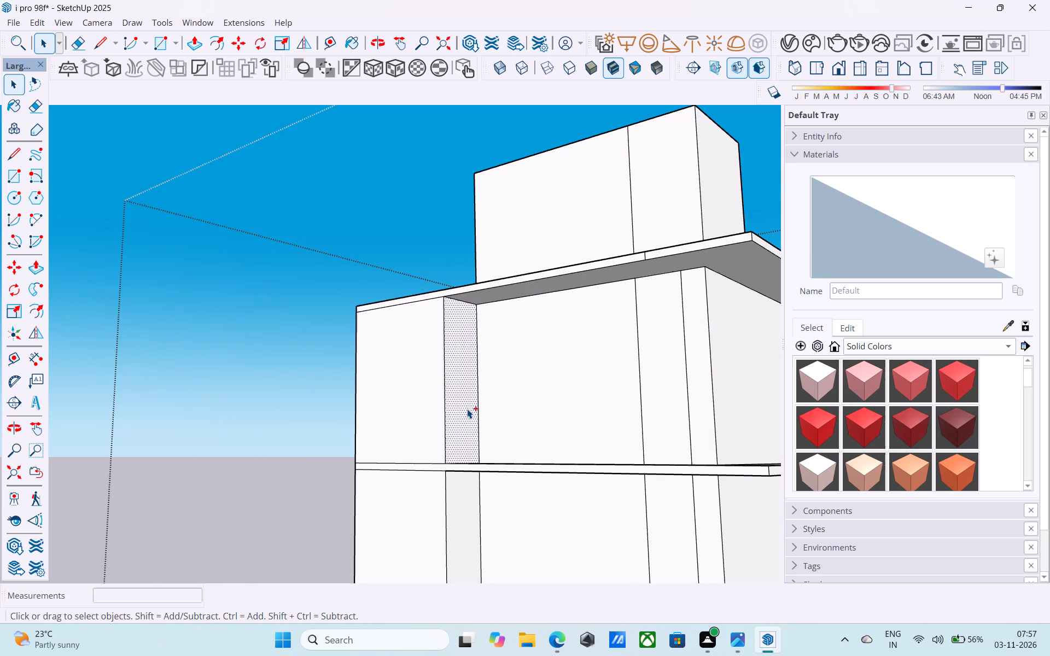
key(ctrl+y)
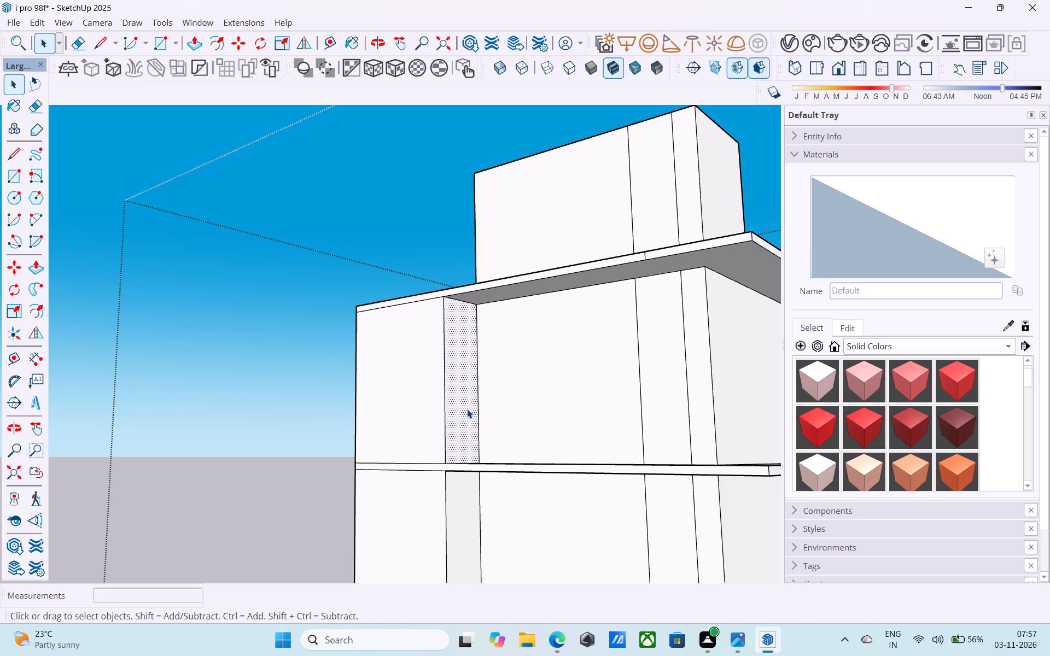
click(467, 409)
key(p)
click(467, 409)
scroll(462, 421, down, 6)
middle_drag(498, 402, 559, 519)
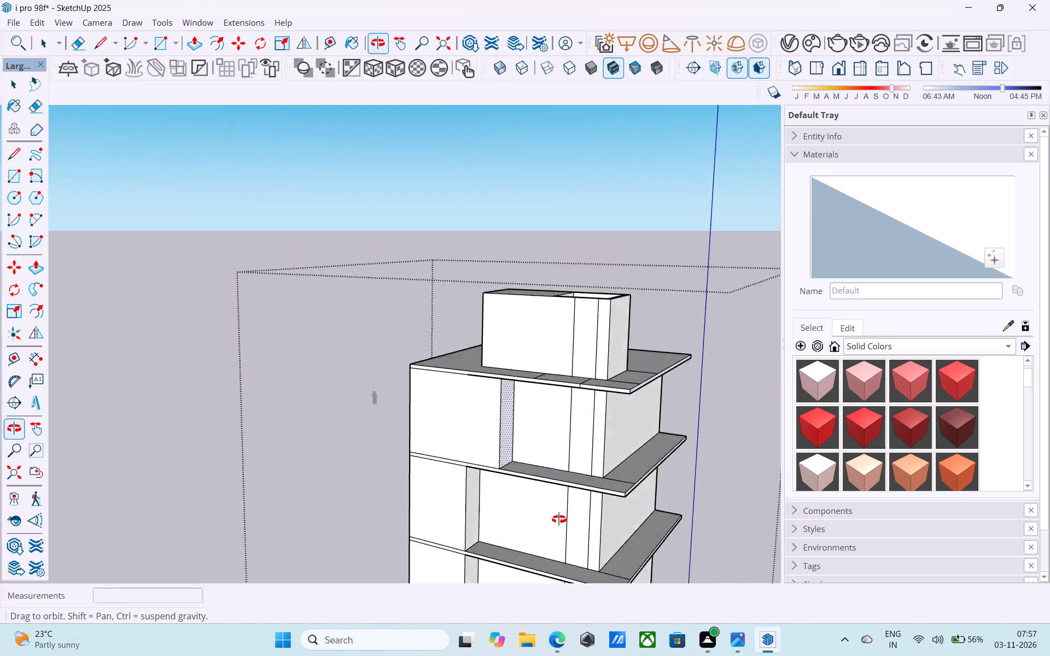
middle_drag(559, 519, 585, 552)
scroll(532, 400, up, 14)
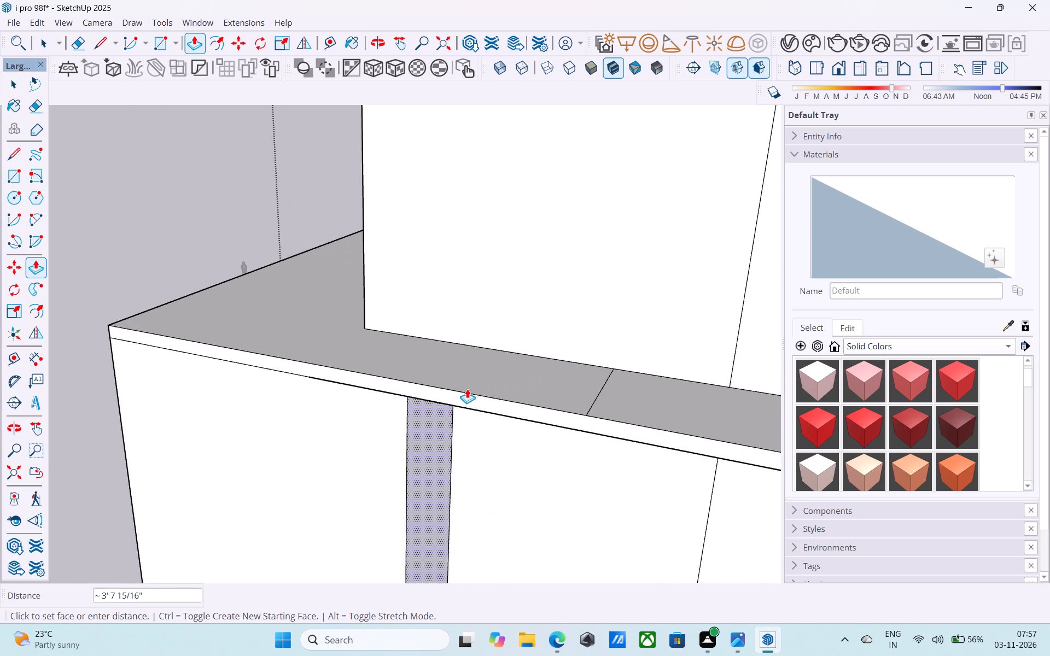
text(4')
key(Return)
Examine the widened top-storey end bay against the narrower bays of the storeys below from several angles.
scroll(460, 388, down, 20)
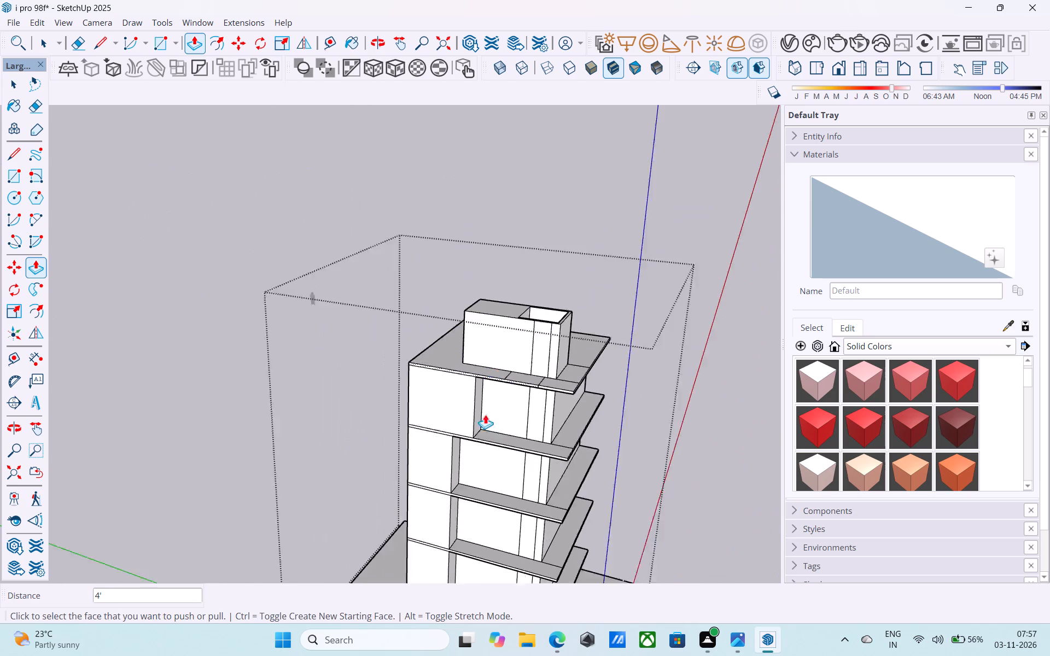
middle_drag(485, 429, 446, 370)
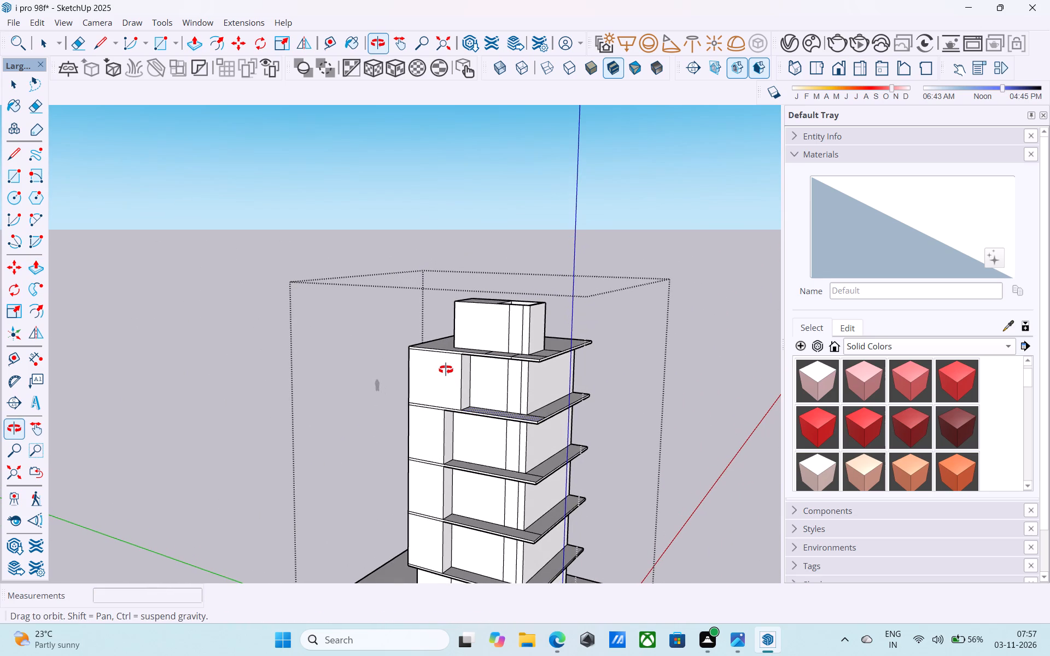
middle_drag(446, 370, 410, 378)
middle_drag(397, 414, 393, 412)
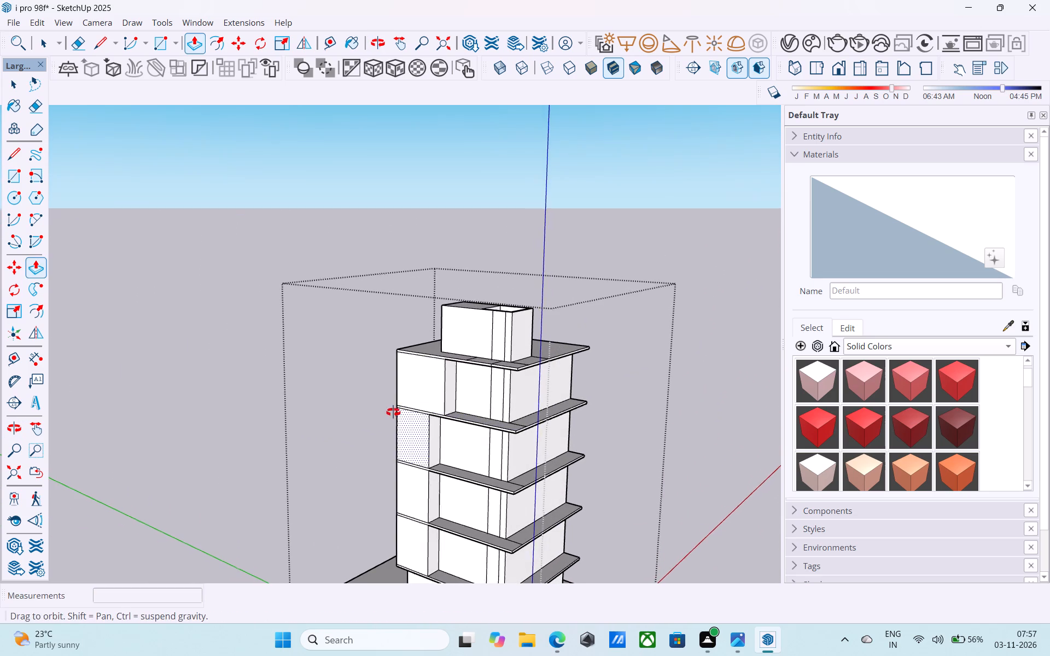
middle_drag(393, 412, 336, 407)
scroll(436, 458, up, 6)
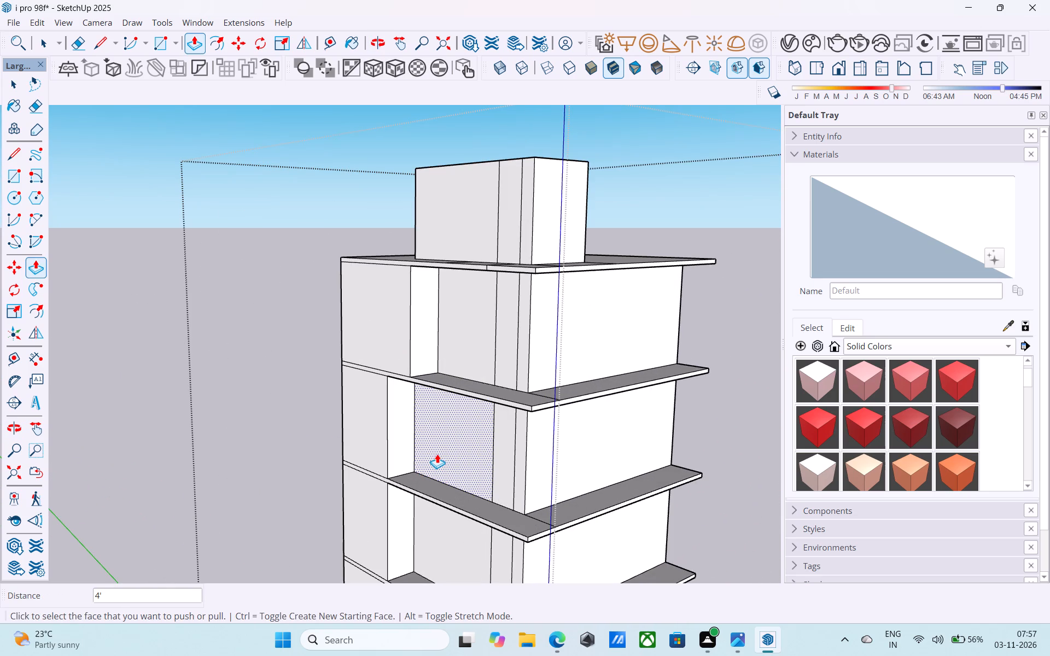
middle_drag(437, 454, 488, 454)
scroll(431, 449, down, 4)
middle_drag(431, 449, 452, 455)
scroll(457, 453, down, 6)
middle_drag(457, 453, 463, 452)
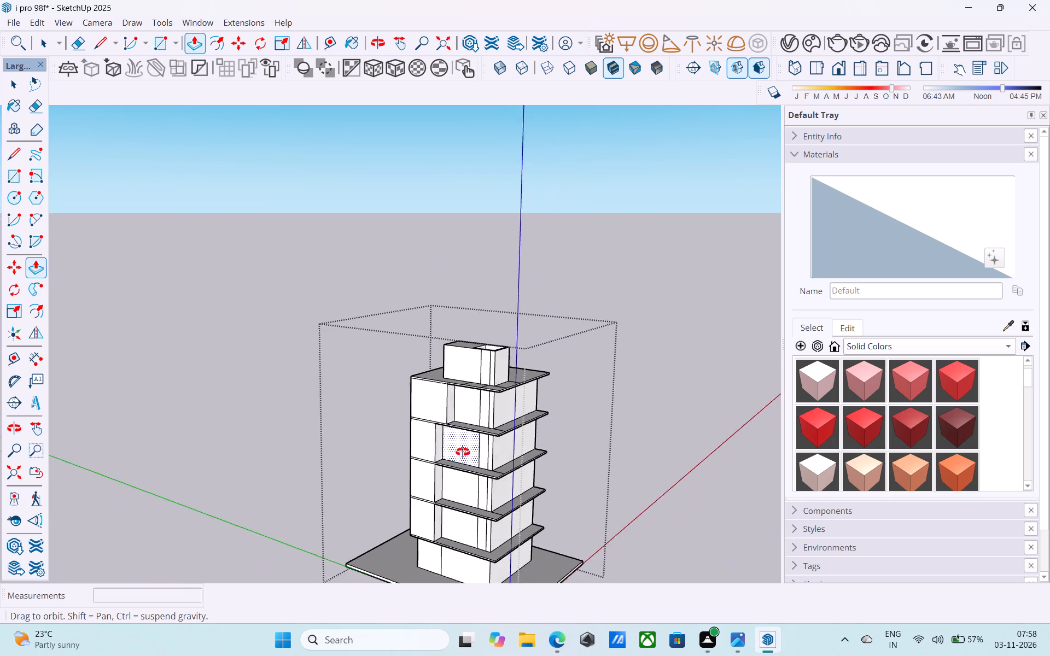
middle_drag(463, 452, 594, 421)
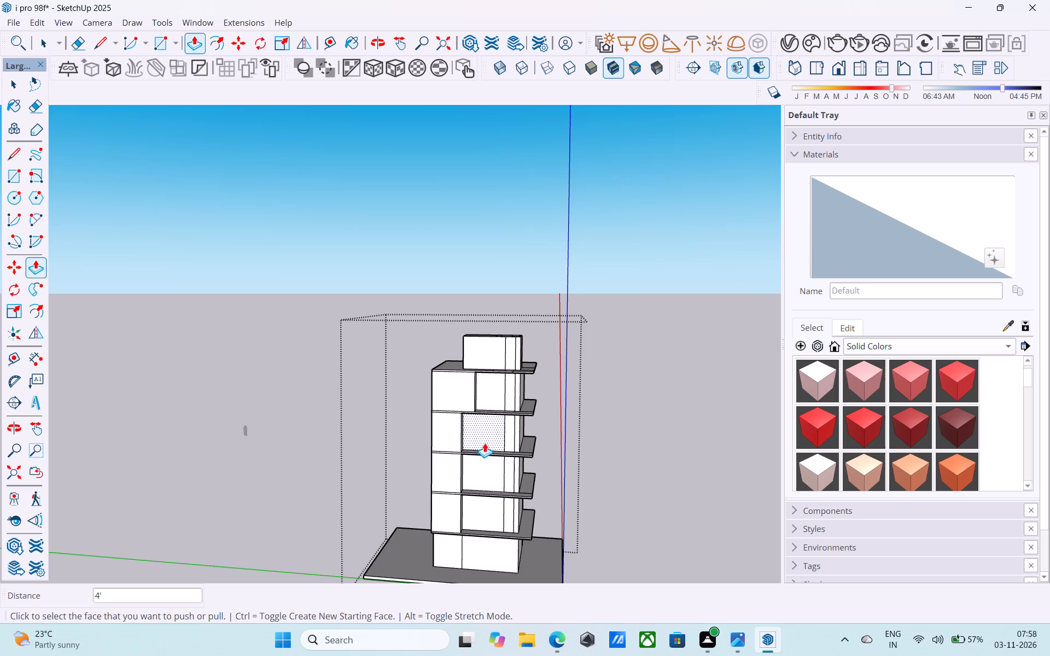
scroll(469, 450, up, 5)
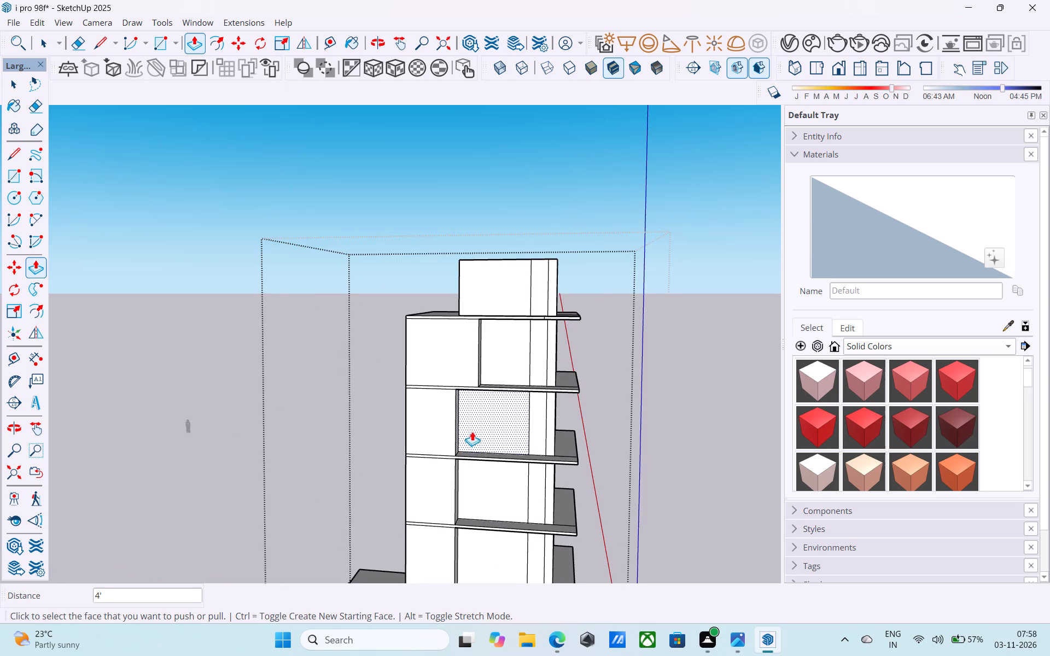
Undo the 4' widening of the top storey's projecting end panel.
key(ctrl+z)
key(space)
Save the model.
key(ctrl+s)
Place a horizontal guide 3' above the bottom edge of the recessed wall on the first storey above the ground storey.
scroll(477, 417, down, 5)
shift+middle_drag(476, 417, 470, 427)
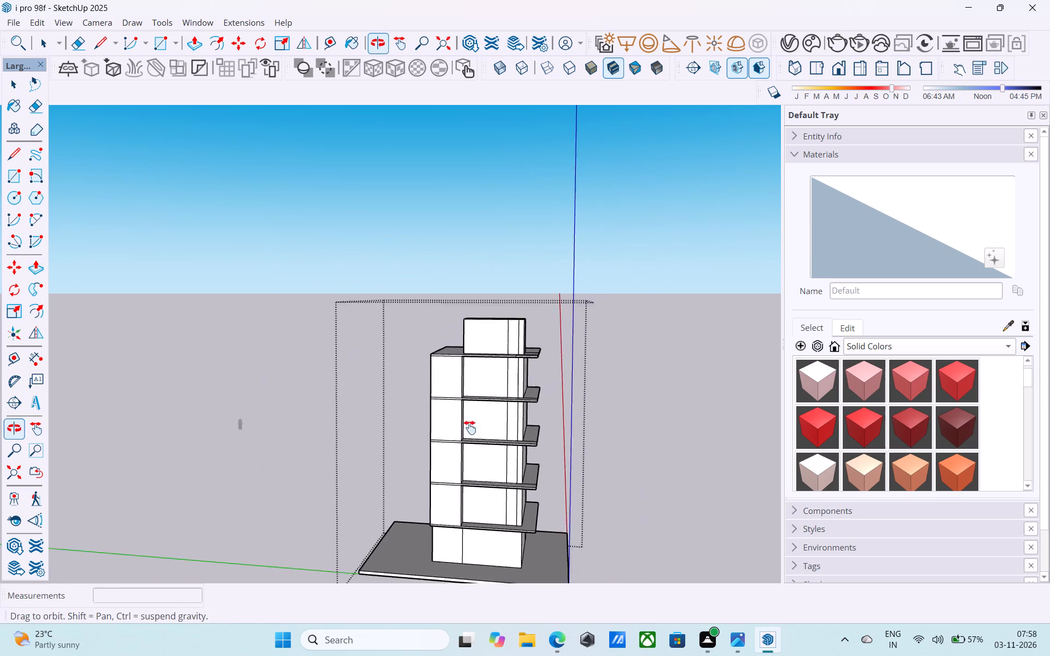
shift+middle_drag(470, 427, 503, 377)
scroll(496, 450, up, 9)
shift+middle_drag(498, 463, 501, 376)
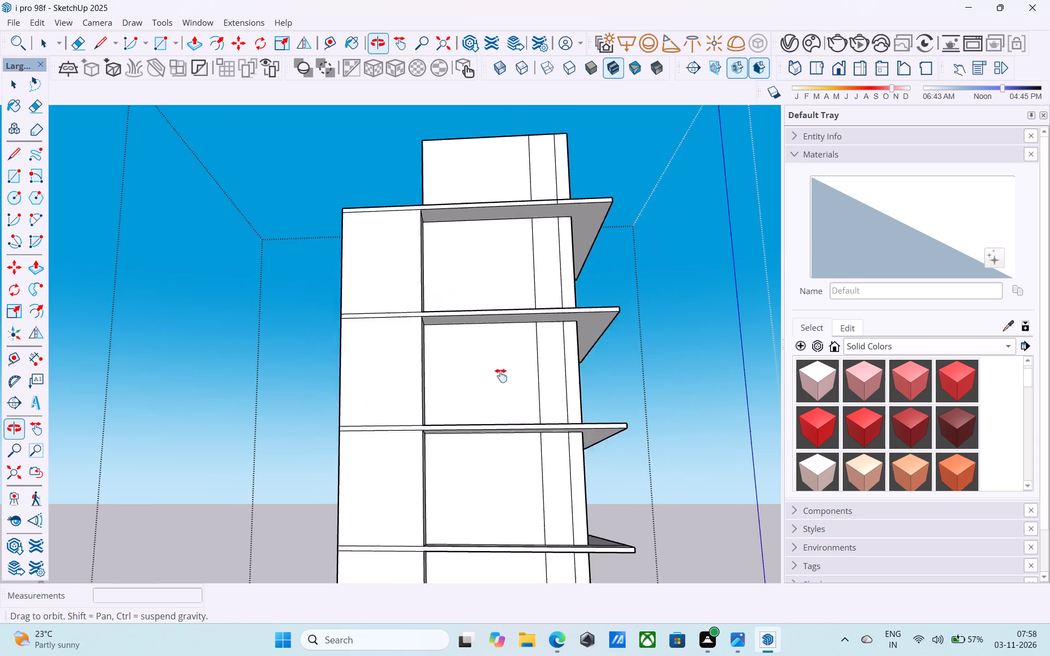
shift+middle_drag(501, 376, 460, 193)
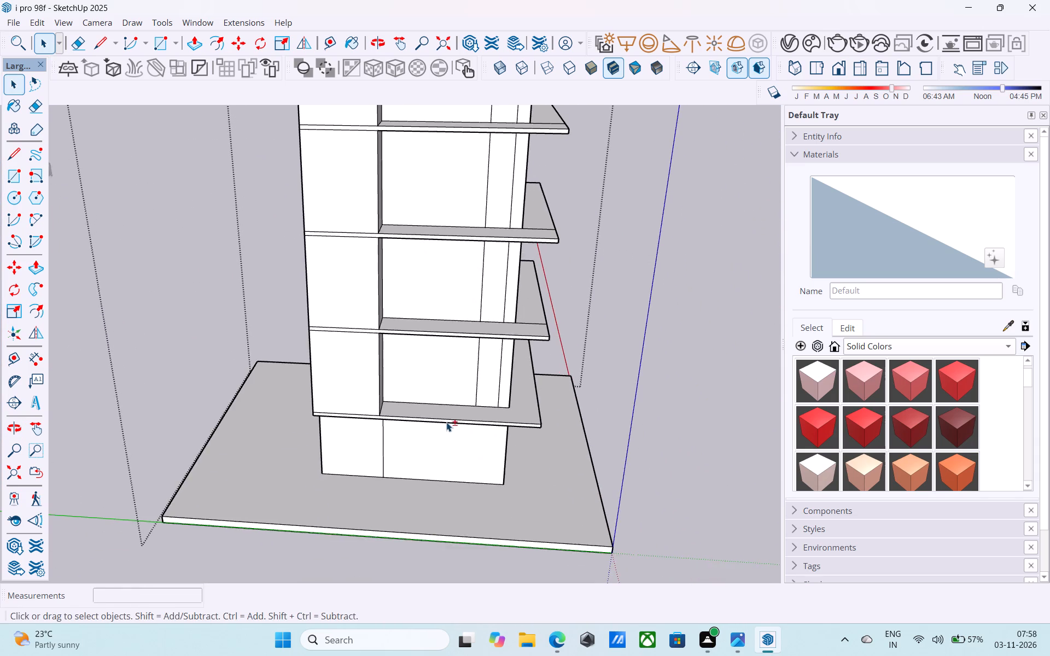
scroll(446, 422, up, 5)
key(t)
click(457, 396)
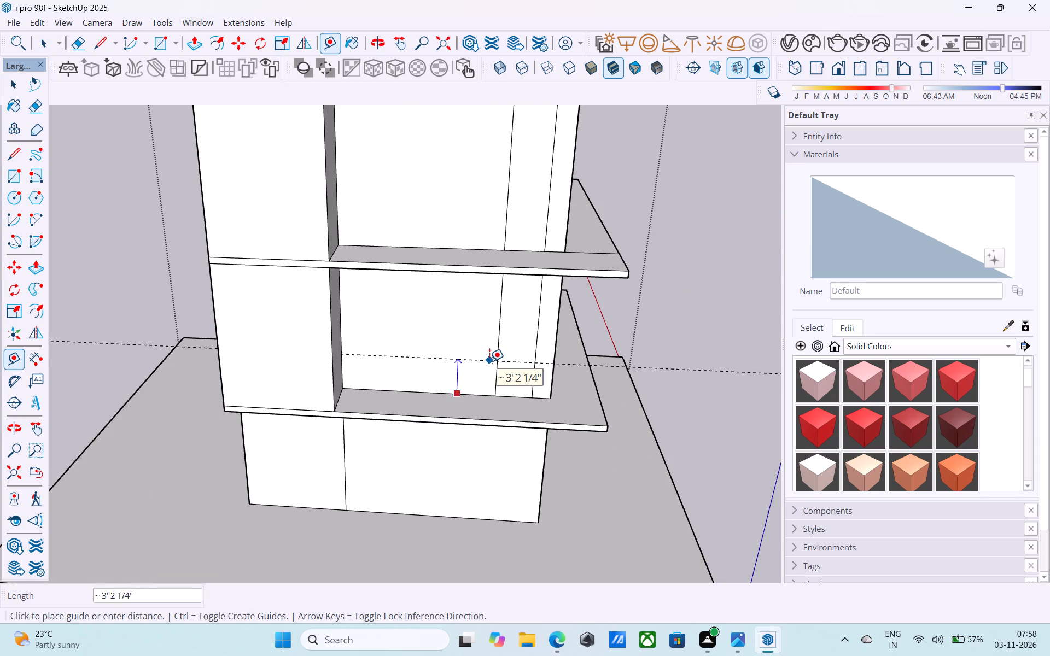
text(3')
key(Return)
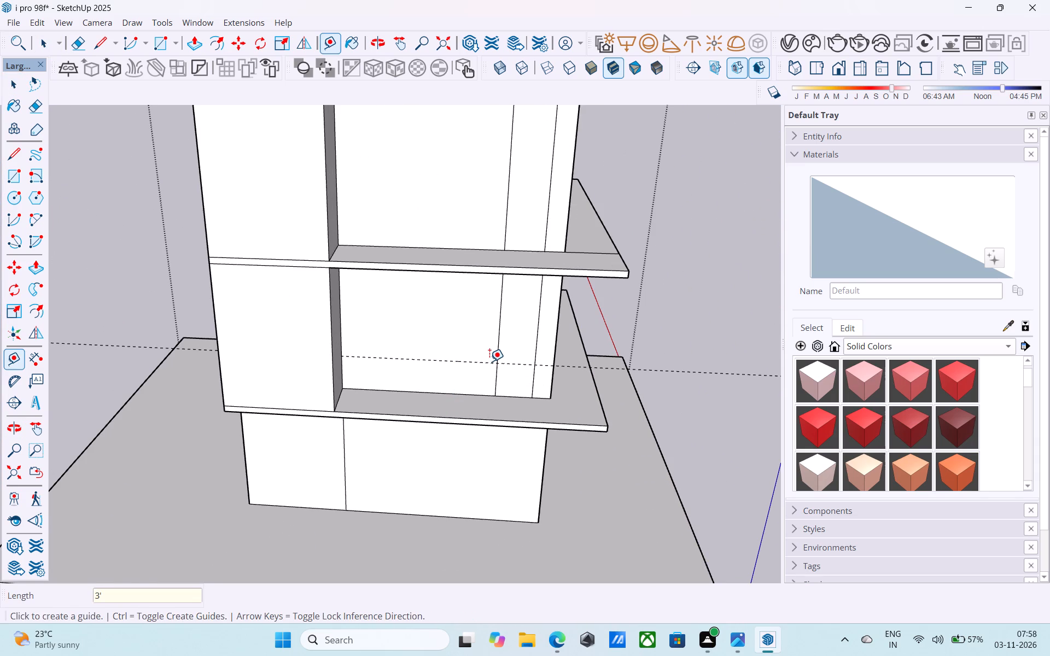
Place a vertical guide on the recessed wall, 2' from the strip's inner edge toward the projecting end bay.
key(r)
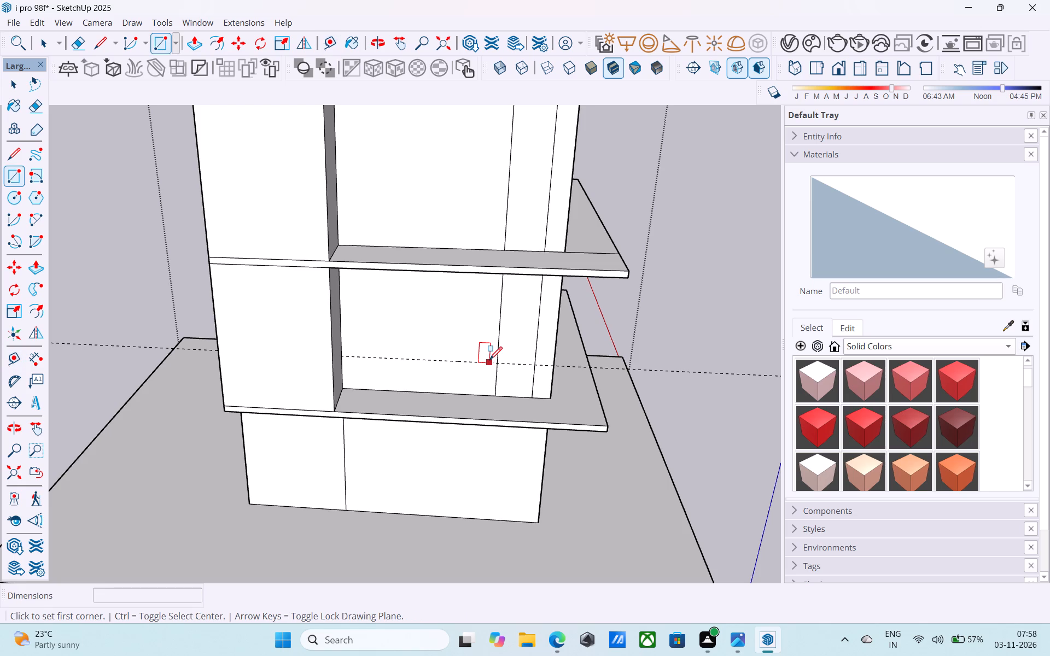
key(space)
key(t)
click(499, 318)
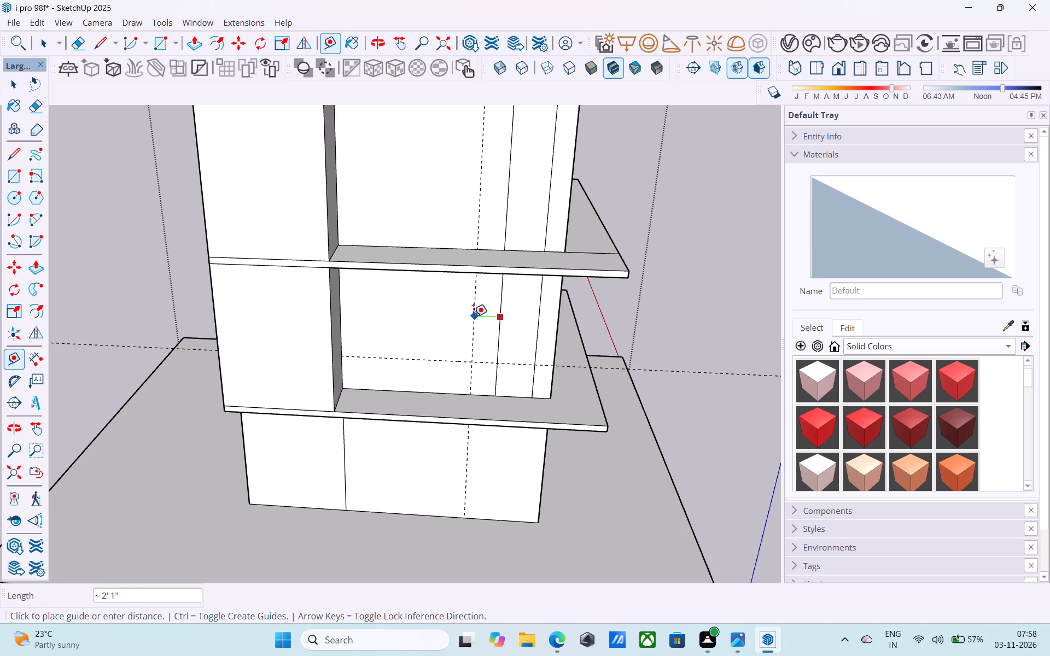
text(2')
key(Return)
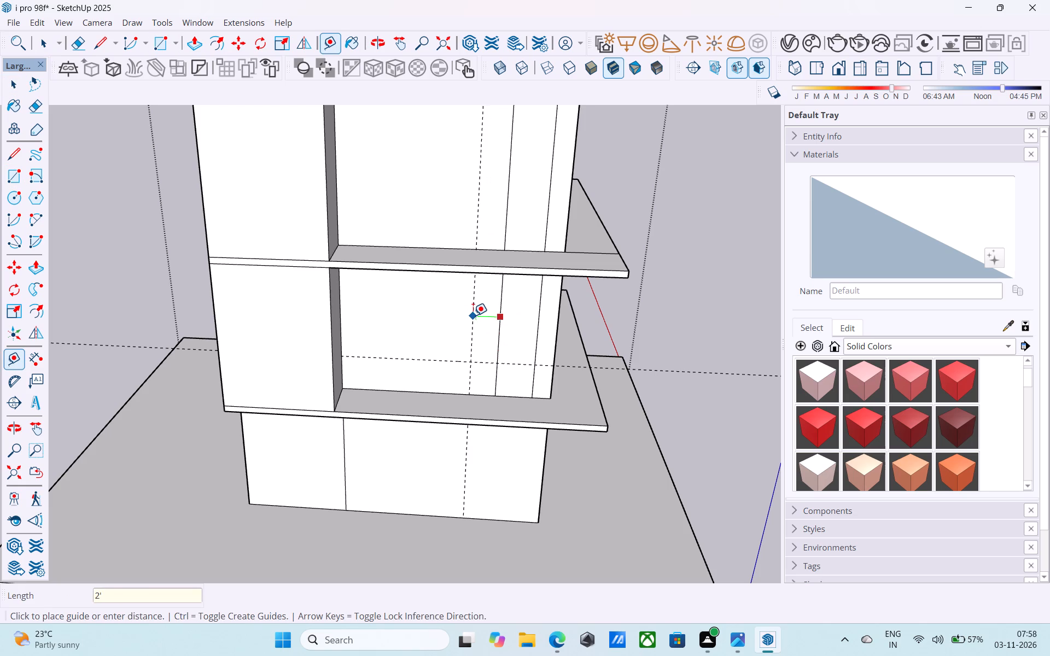
key(space)
Draw a 6' by 6' rectangle on the recessed wall from the guide intersection, extending up and toward the projecting end bay.
text(r)
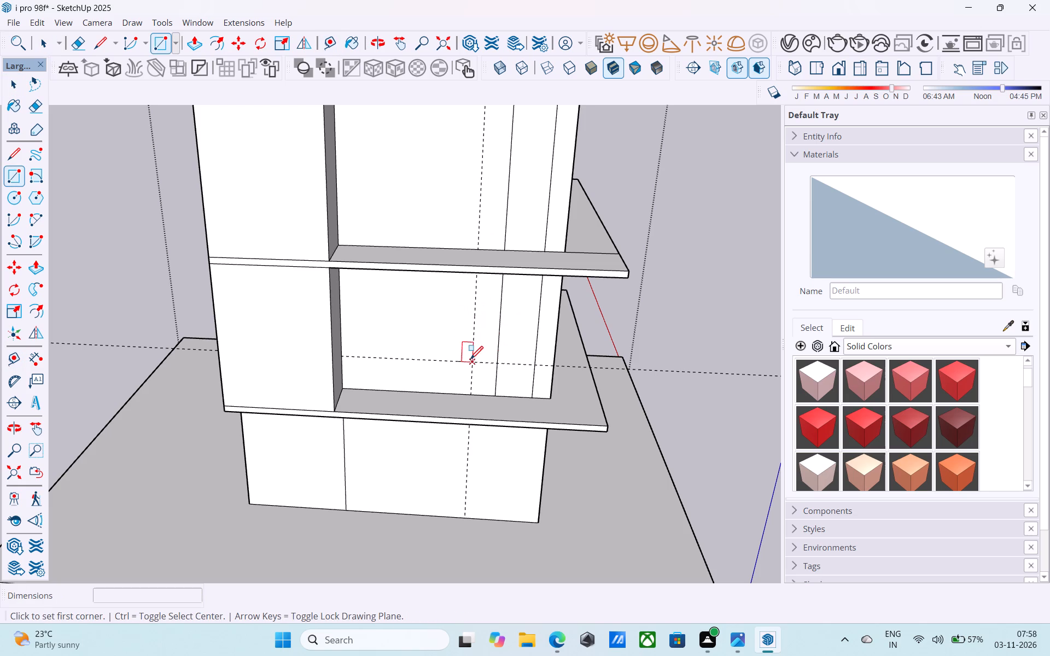
click(472, 360)
scroll(444, 330, down, 5)
shift+middle_drag(444, 330, 431, 292)
scroll(428, 298, up, 5)
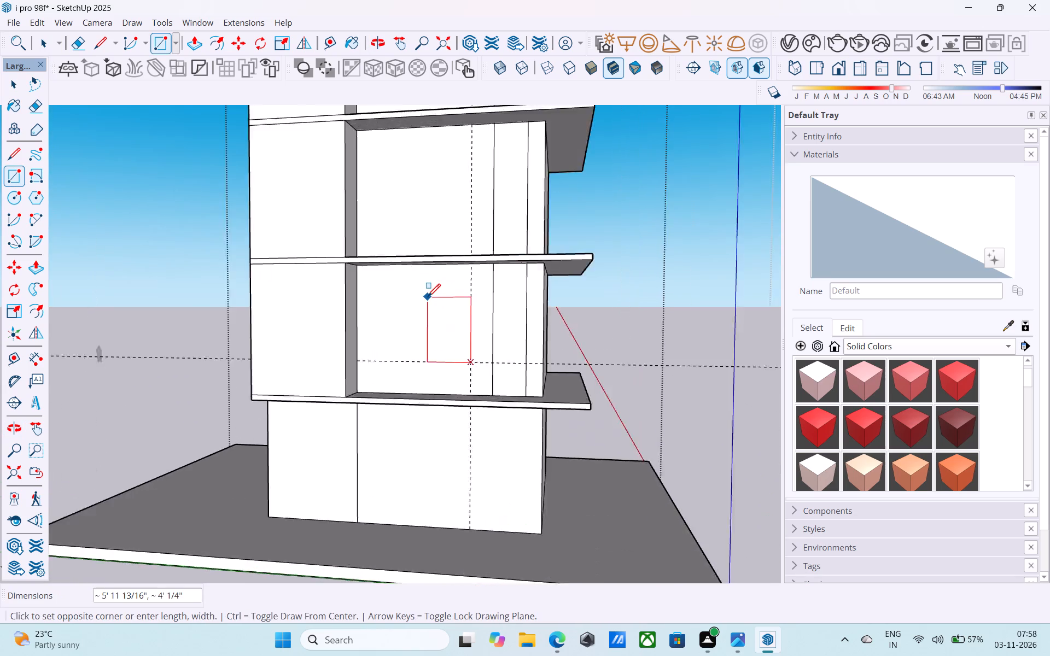
scroll(424, 299, up, 5)
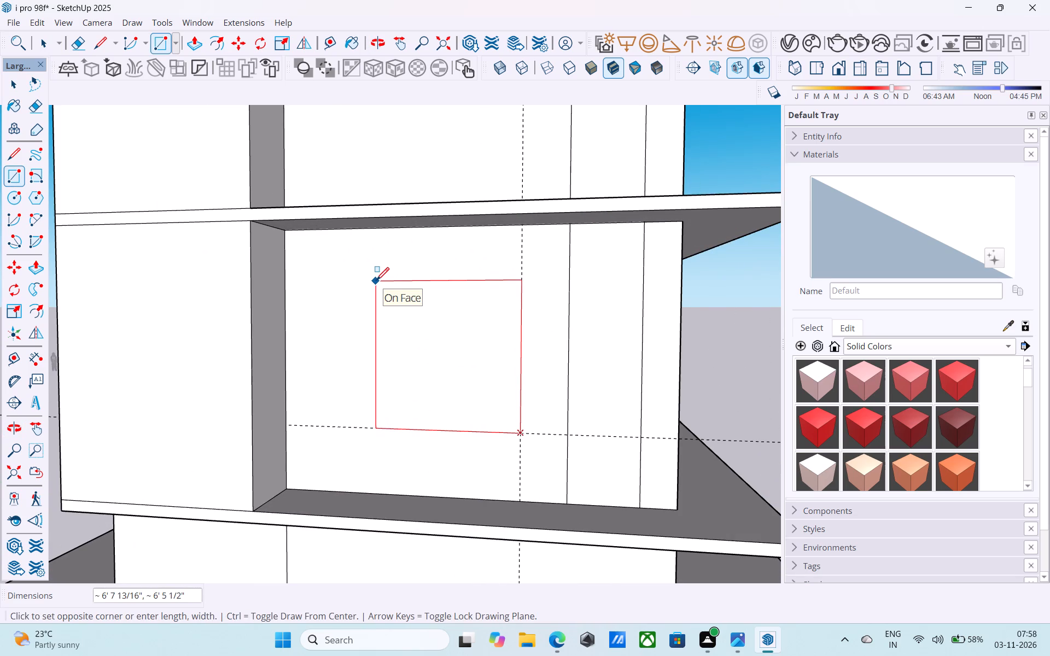
key(6)
text(',6')
key(Return)
Examine the storeys of the front facade and the new square outline from several angles.
scroll(392, 308, down, 12)
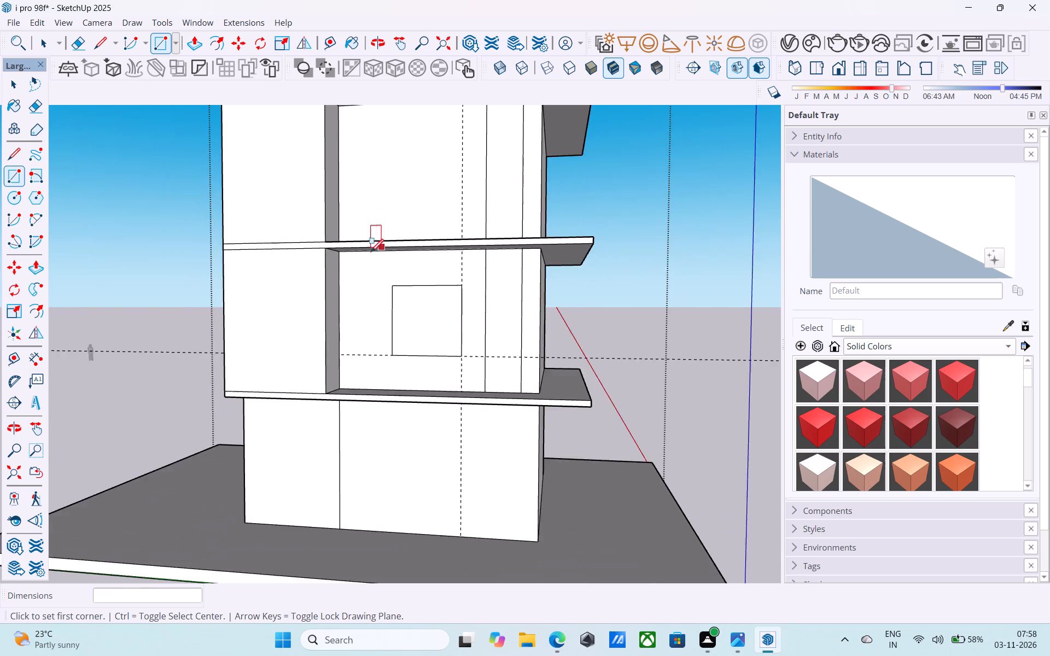
scroll(371, 253, down, 2)
middle_drag(361, 266, 407, 309)
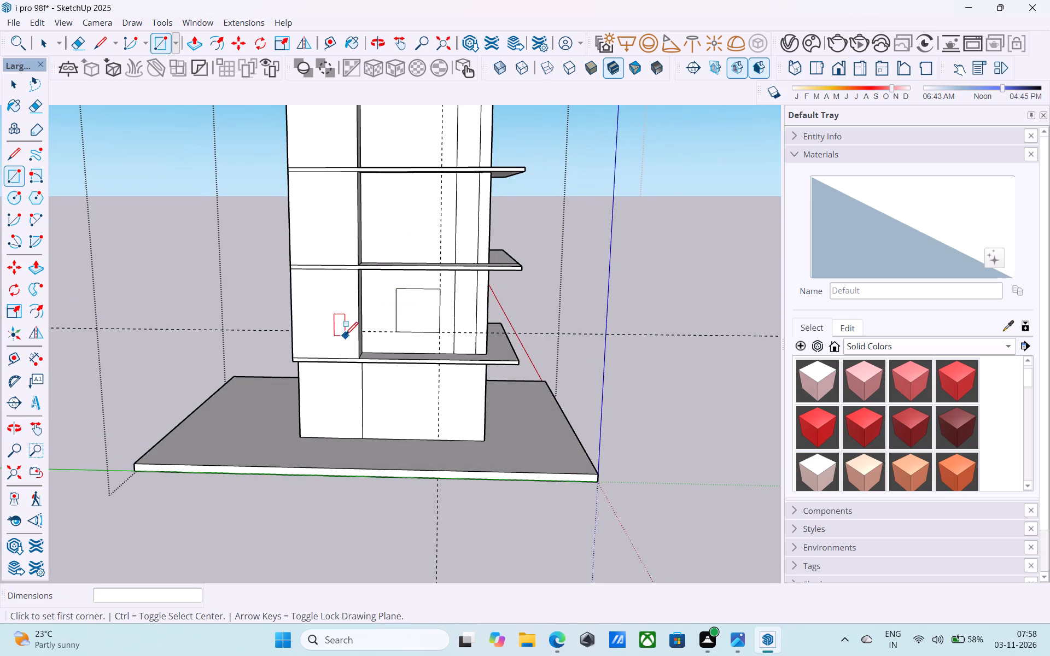
scroll(345, 336, down, 2)
middle_drag(344, 335, 266, 338)
scroll(283, 329, down, 4)
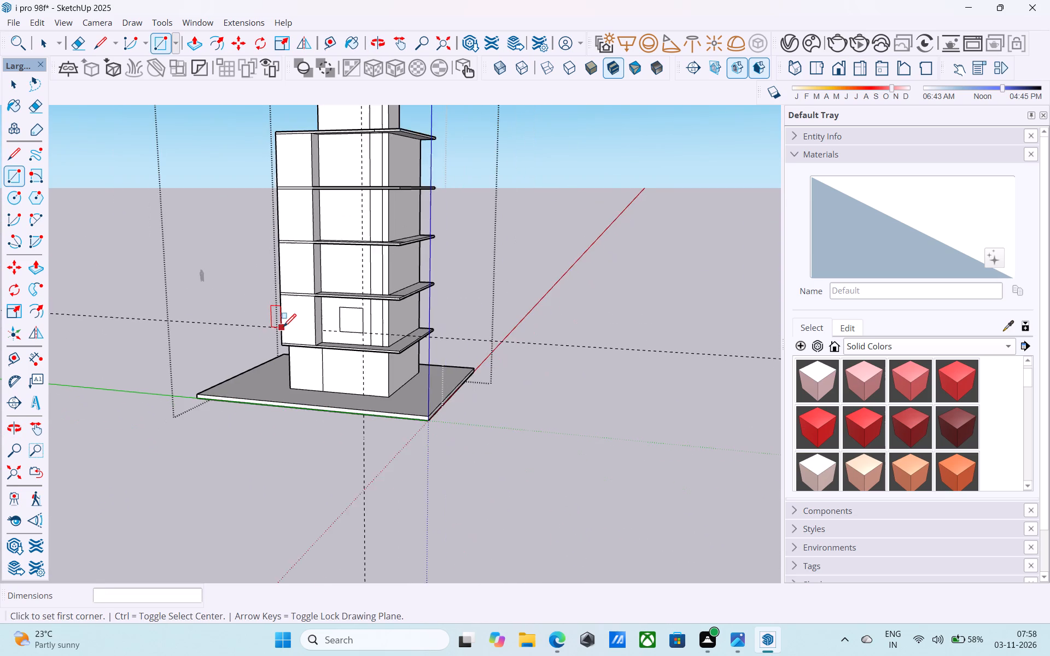
middle_drag(283, 328, 343, 370)
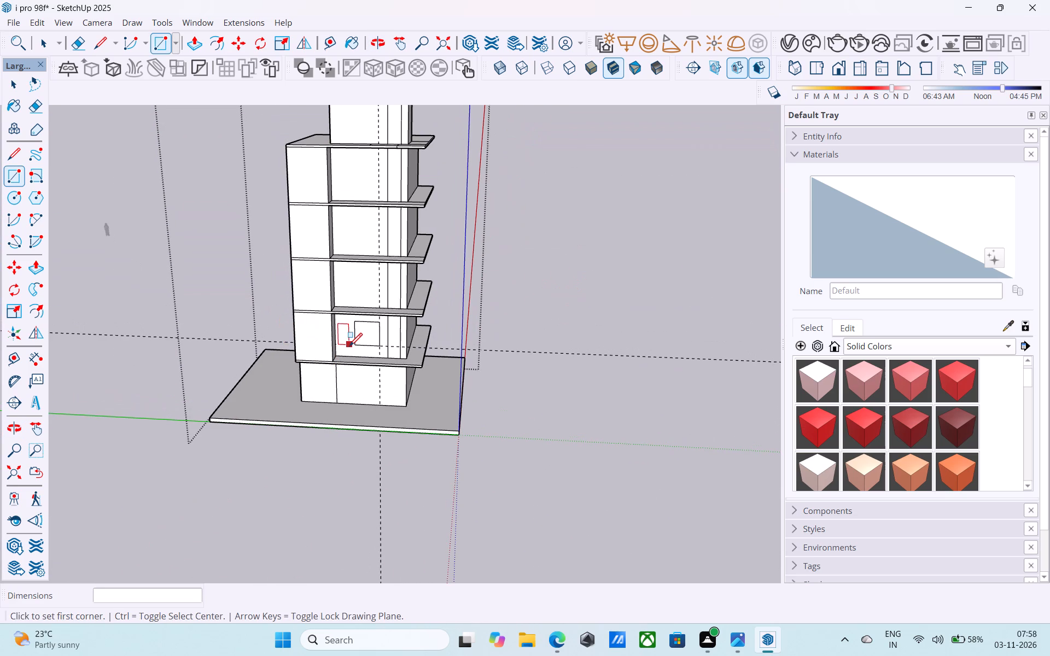
scroll(331, 331, down, 7)
middle_drag(323, 332, 353, 295)
Measure the strip's width and its outer edge's distance to the wall corner along the first upper storey's slab.
scroll(399, 333, up, 6)
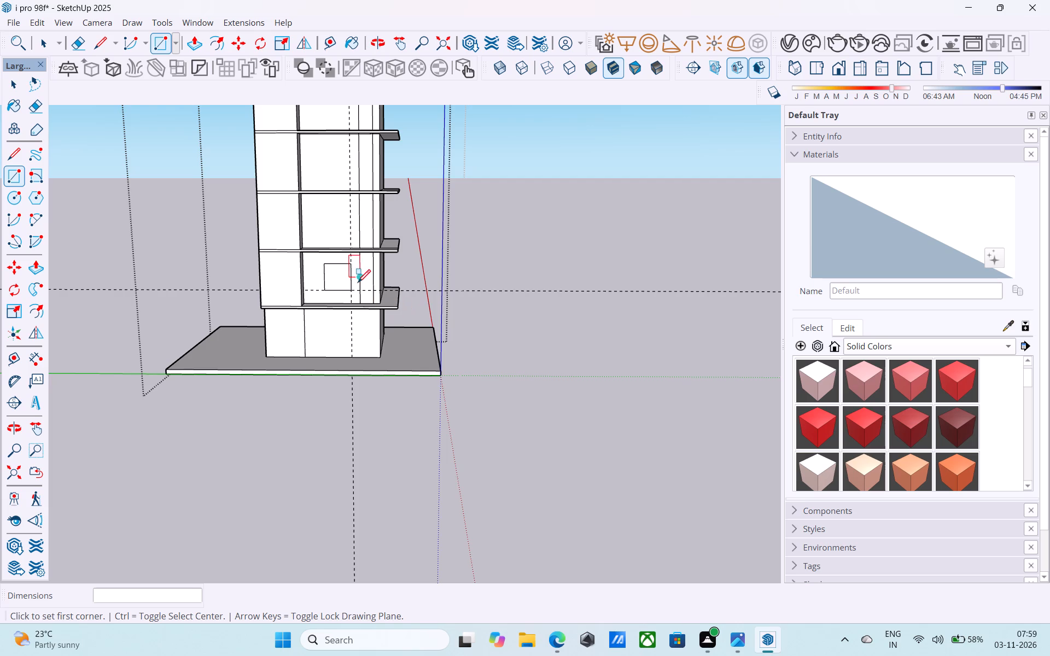
scroll(359, 284, up, 14)
key(space)
key(l)
scroll(411, 325, up, 3)
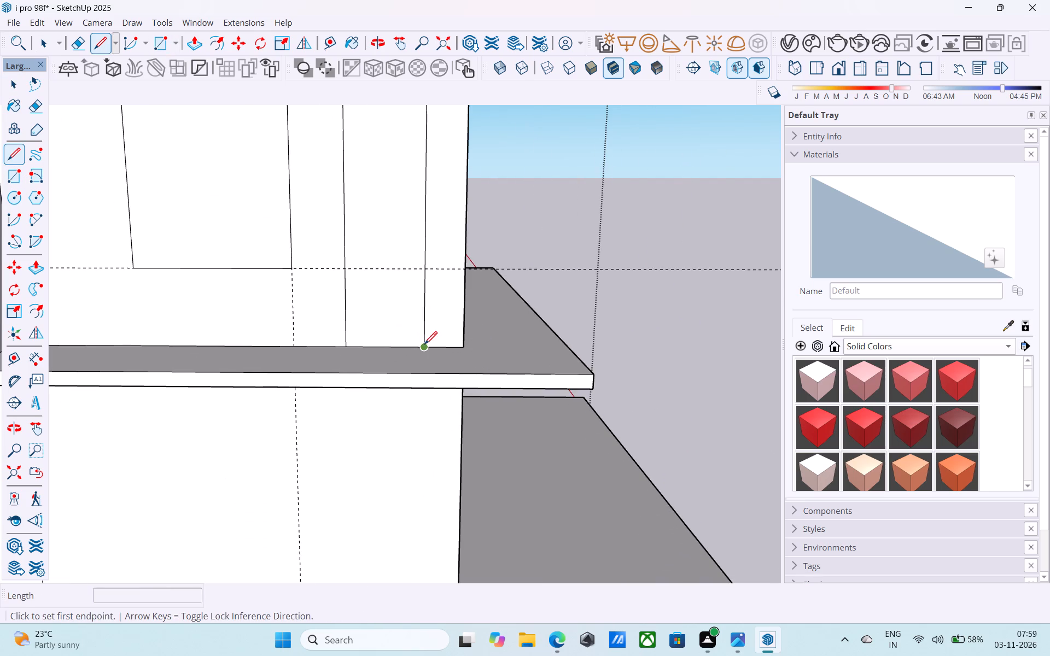
click(424, 345)
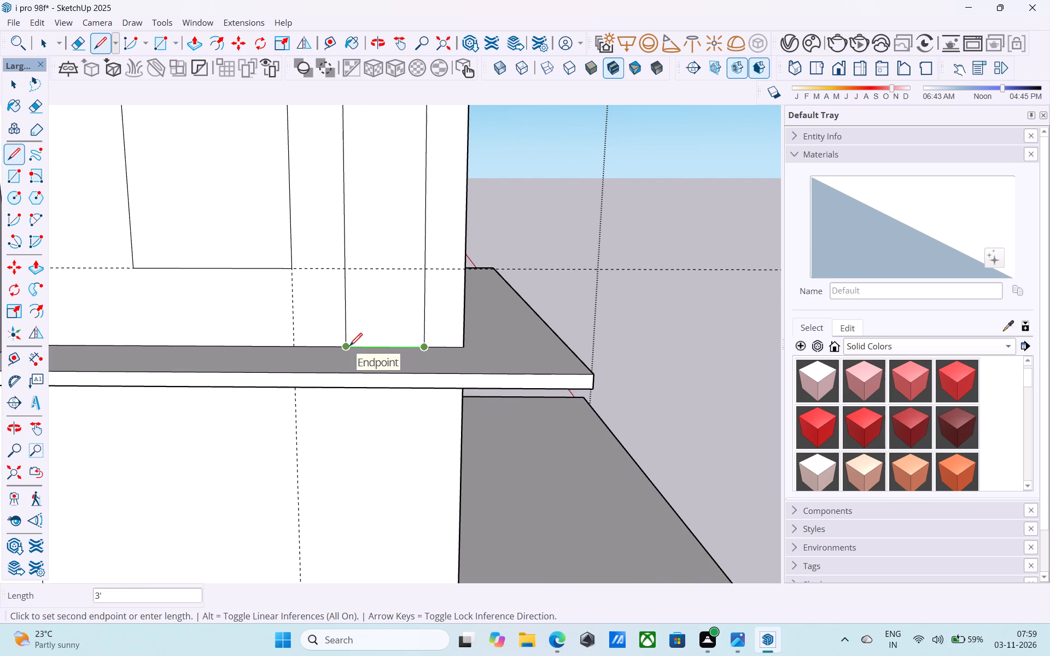
scroll(352, 347, down, 7)
scroll(404, 350, up, 9)
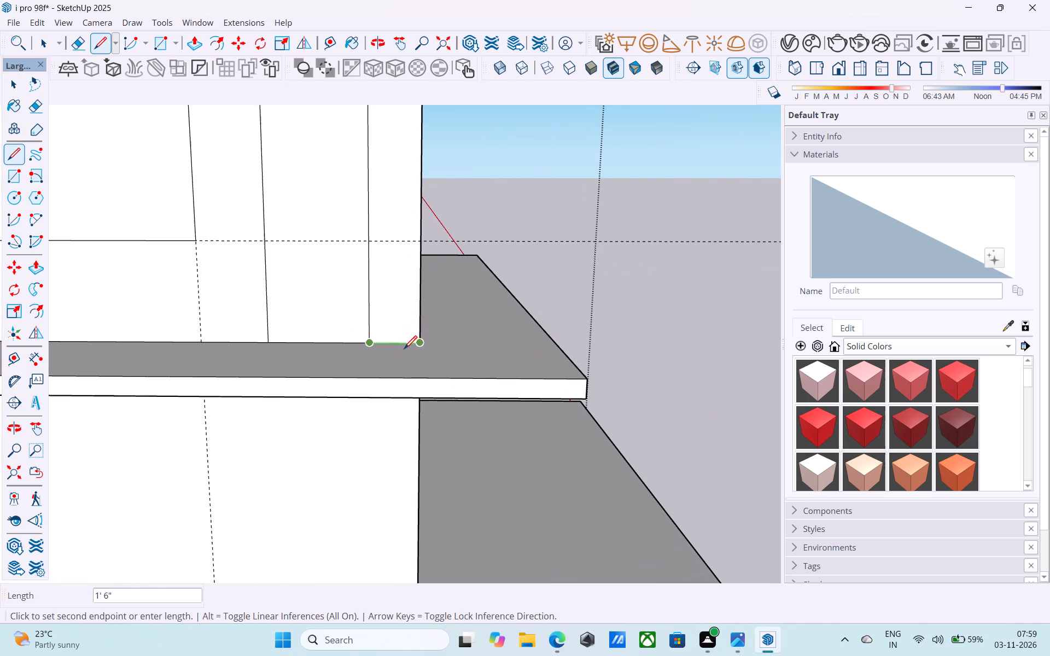
scroll(410, 350, down, 7)
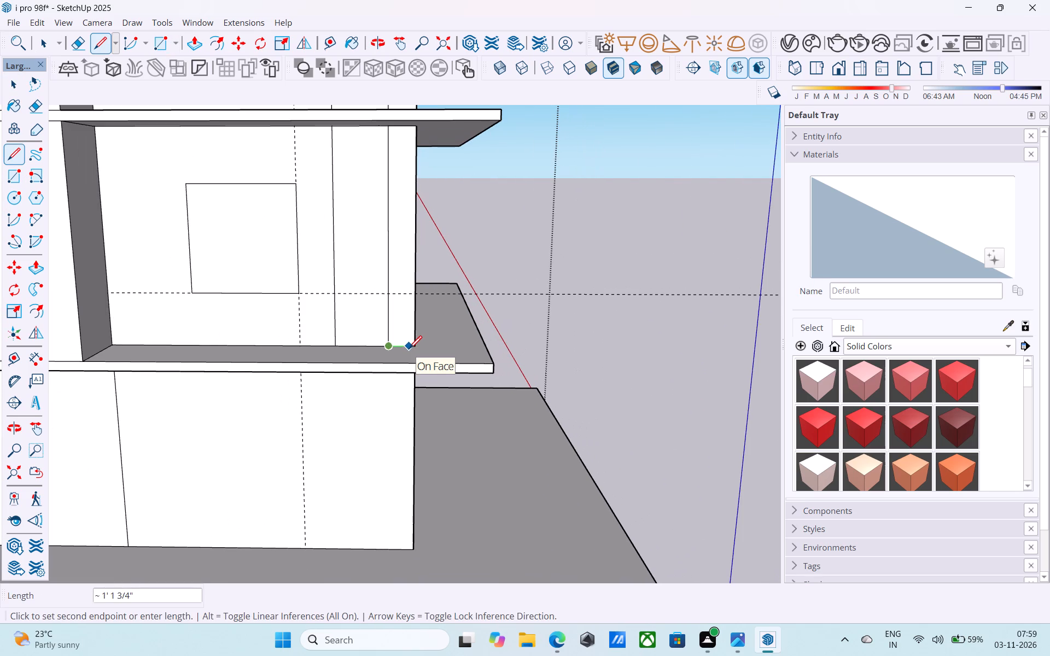
scroll(415, 351, up, 2)
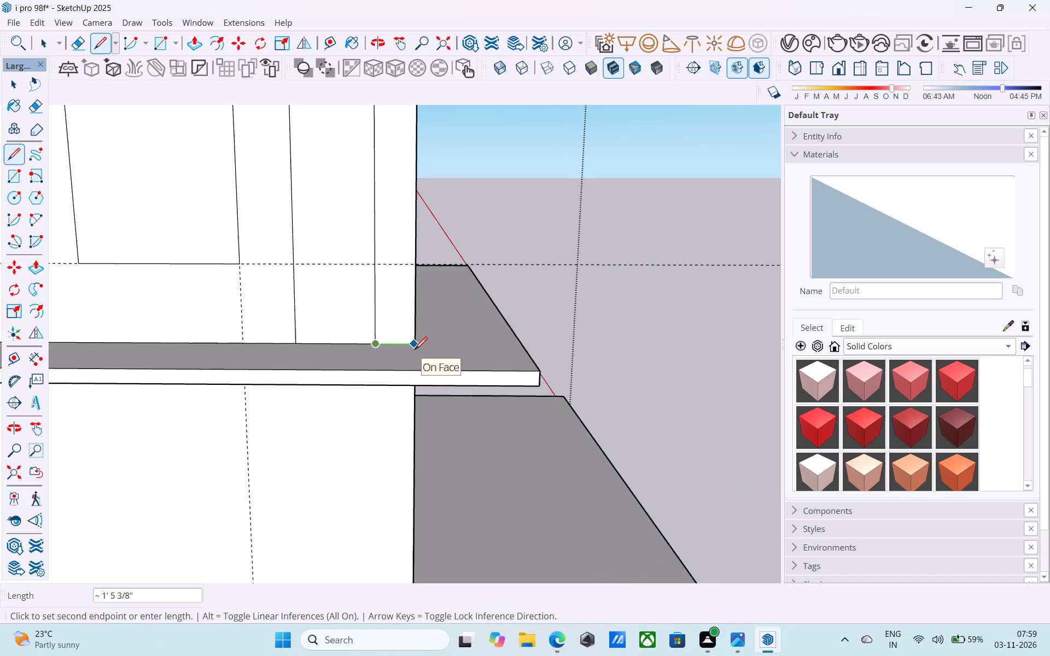
scroll(415, 351, up, 6)
scroll(415, 351, down, 1)
scroll(414, 351, up, 12)
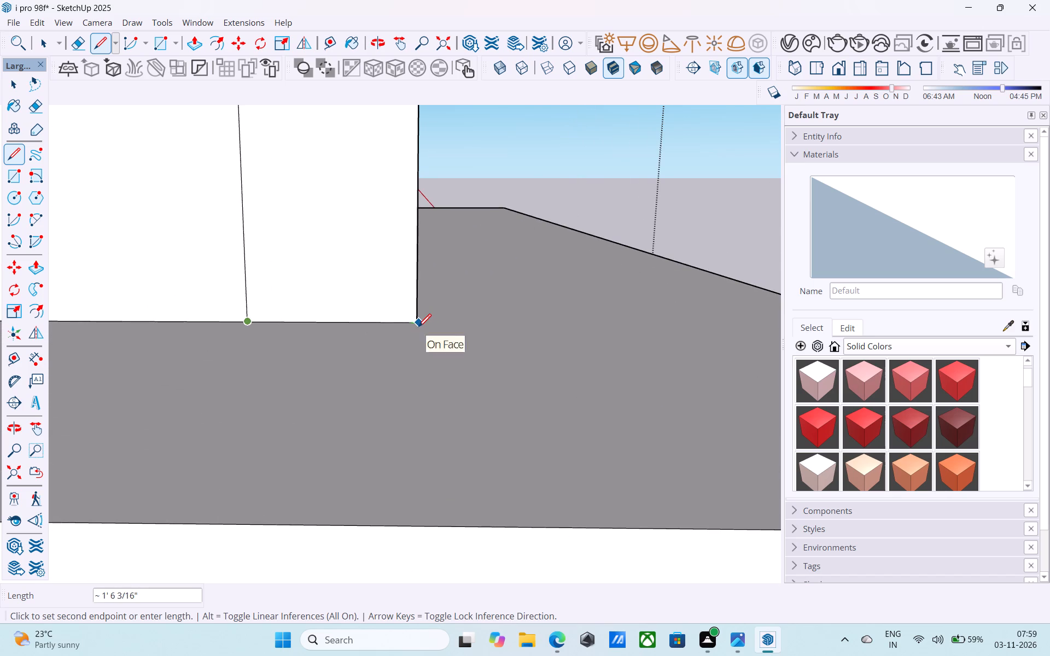
scroll(417, 328, up, 4)
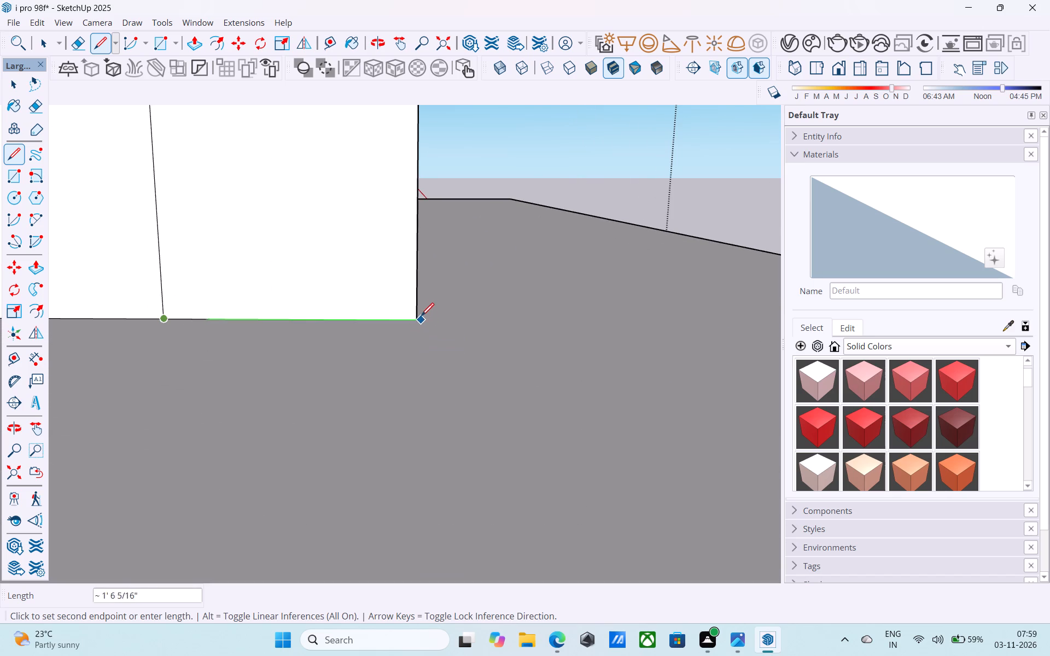
middle_drag(415, 315, 253, 456)
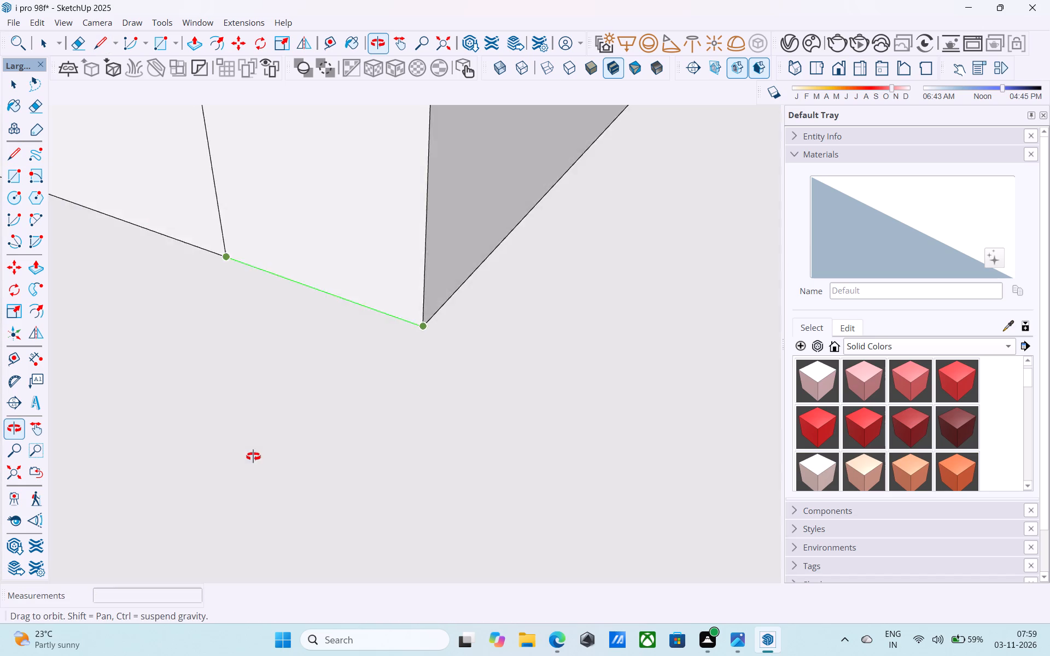
middle_drag(253, 456, 423, 325)
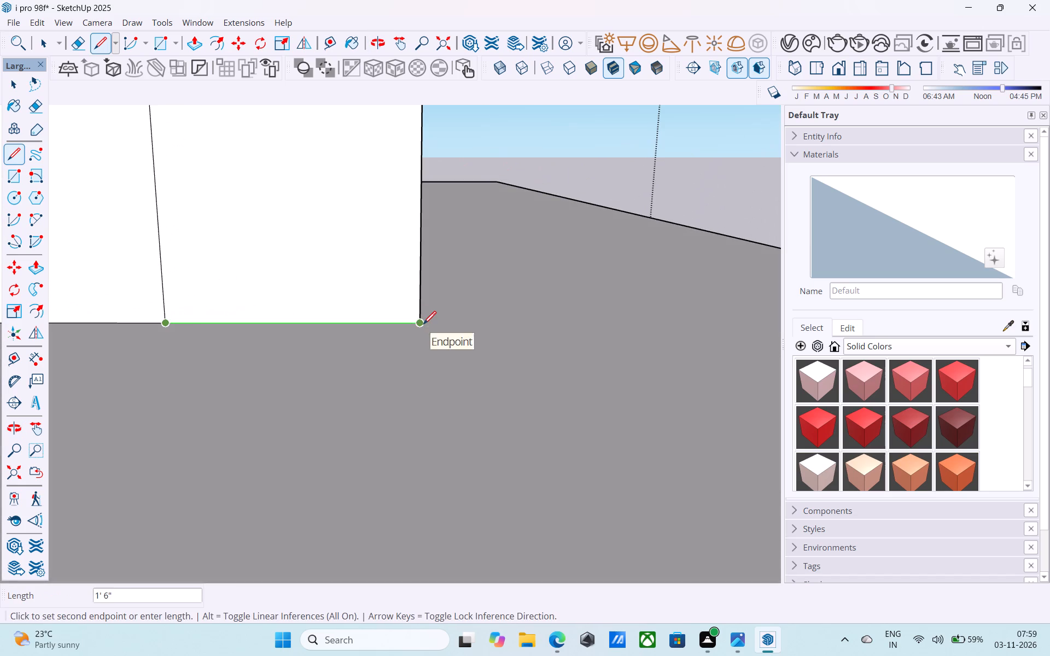
scroll(424, 325, down, 12)
shift+middle_drag(418, 335, 388, 457)
scroll(387, 454, down, 7)
scroll(336, 418, down, 4)
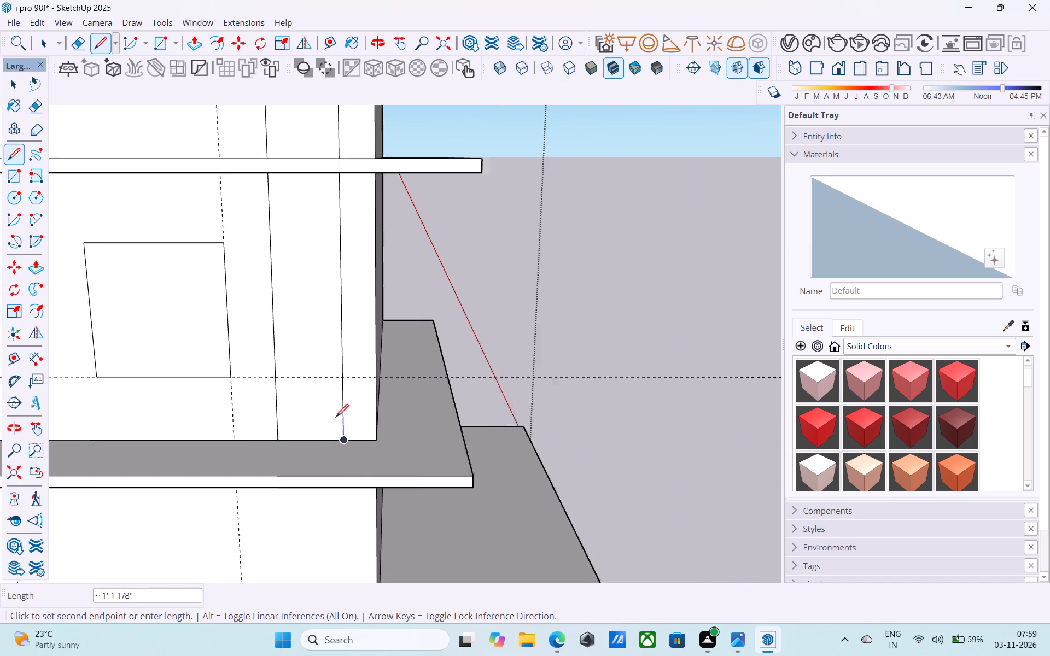
key(space)
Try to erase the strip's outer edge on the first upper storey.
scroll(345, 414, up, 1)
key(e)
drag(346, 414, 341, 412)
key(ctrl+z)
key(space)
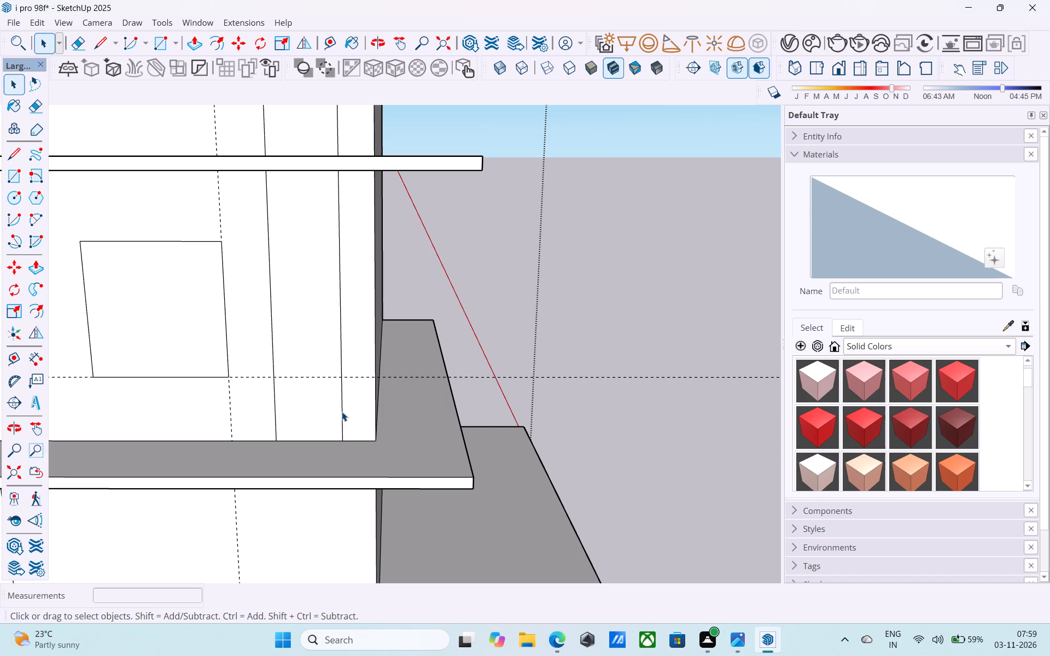
Copy the strip's outer edge on the first upper storey 6" toward the wall corner and erase the original edge.
click(342, 412)
key(m)
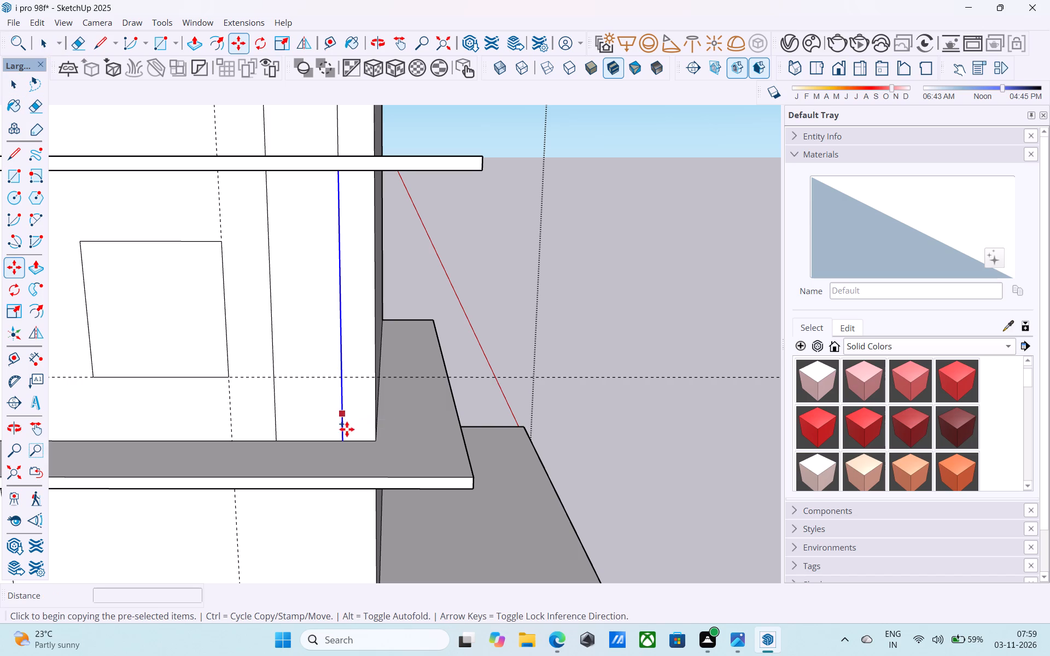
click(346, 435)
scroll(350, 437, up, 3)
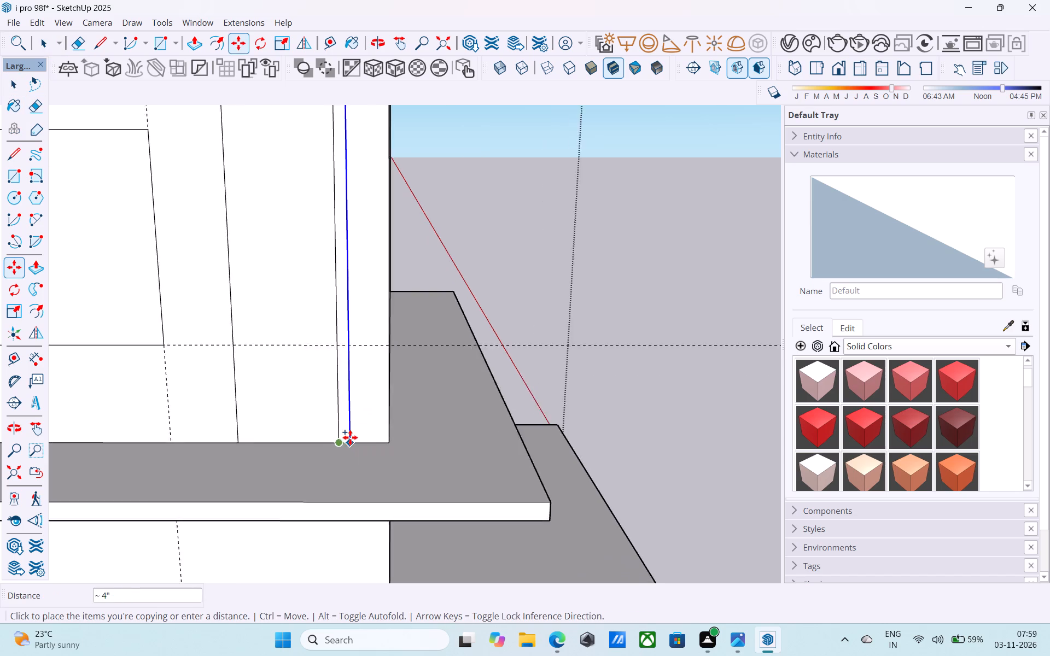
scroll(350, 437, up, 8)
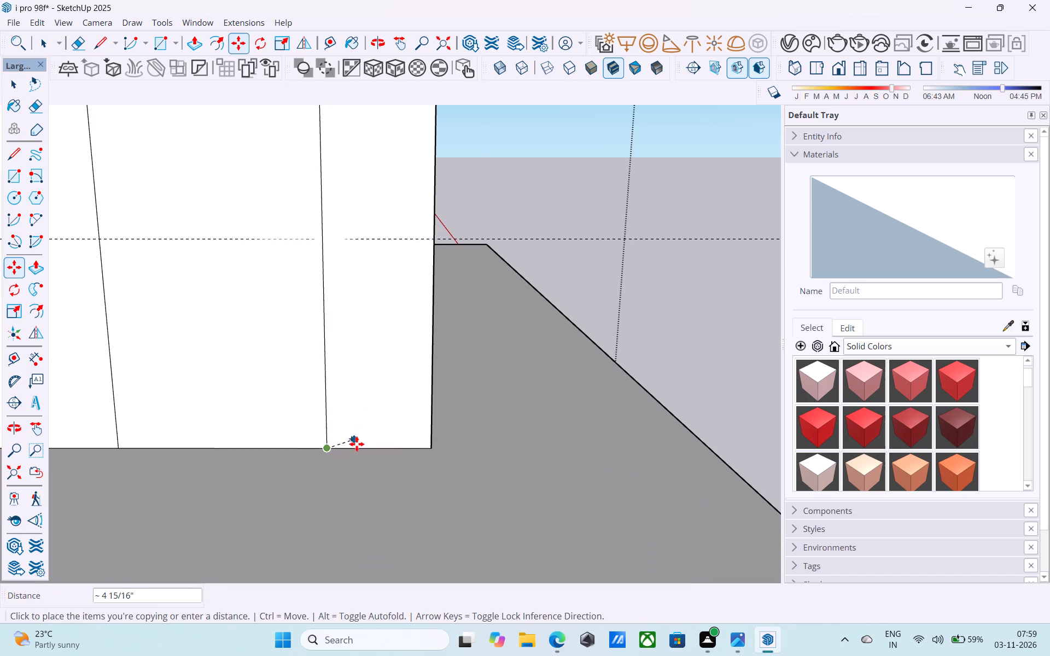
middle_click(357, 446)
scroll(355, 446, up, 1)
text(6")
key(Return)
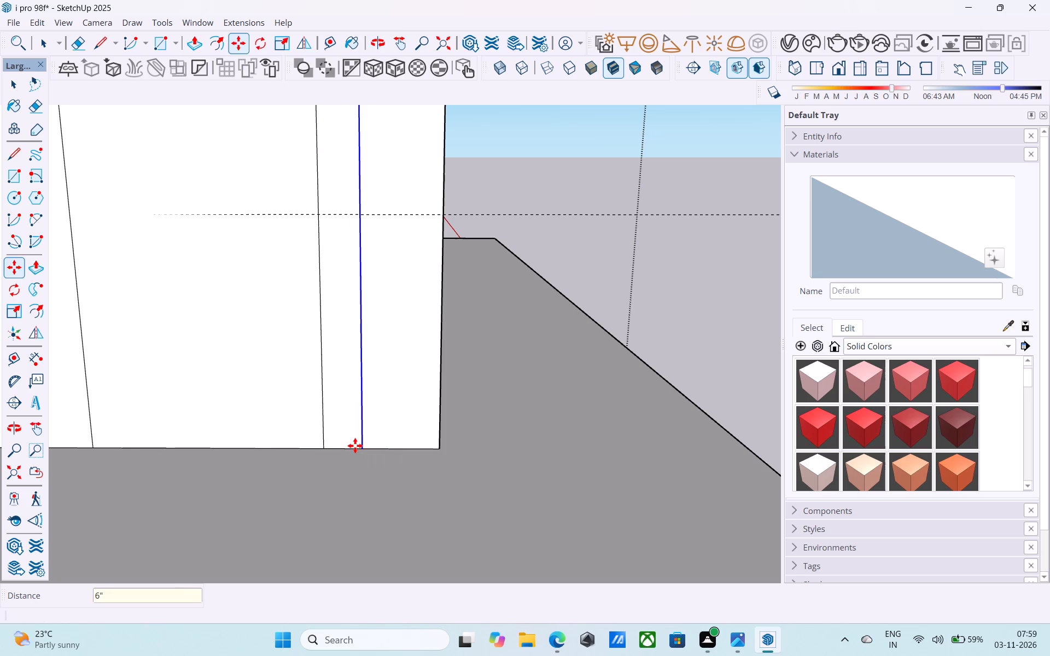
key(e)
drag(330, 414, 318, 408)
key(space)
scroll(318, 405, down, 10)
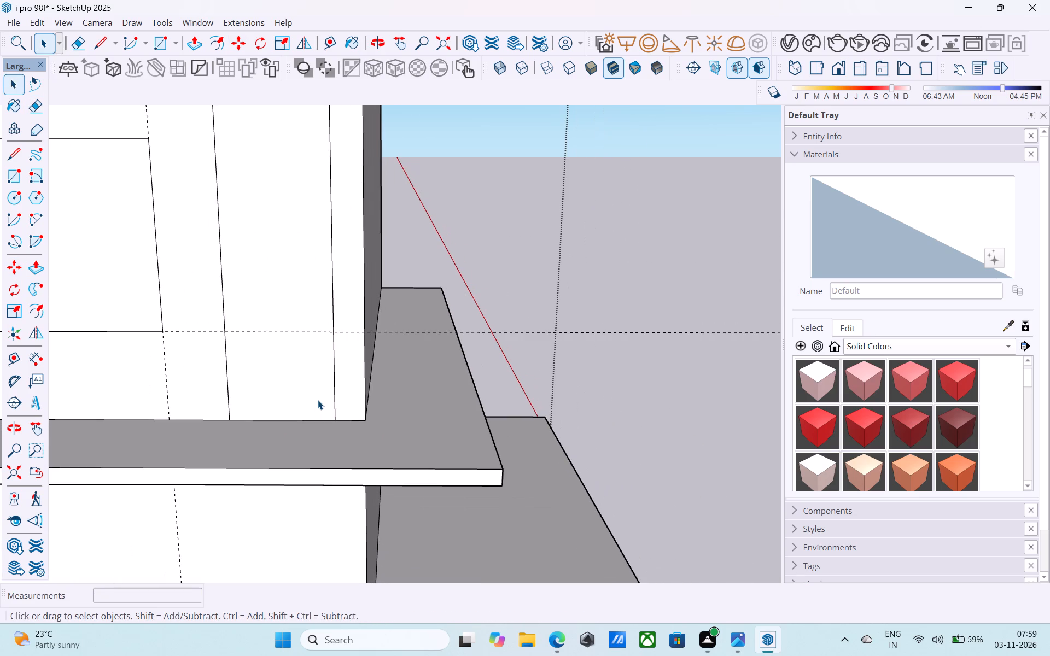
Draw a 7' high rectangle across the full width of the widened strip, starting at the slab.
key(r)
click(336, 422)
scroll(282, 335, down, 6)
shift+middle_drag(282, 333, 304, 442)
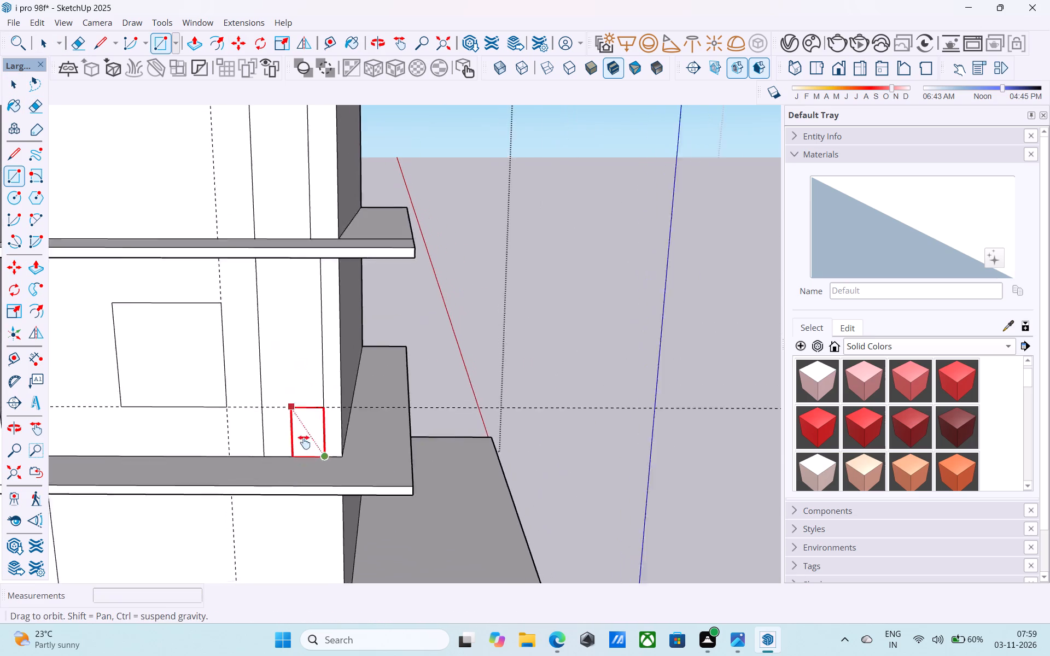
shift+middle_drag(304, 442, 301, 399)
scroll(260, 221, up, 3)
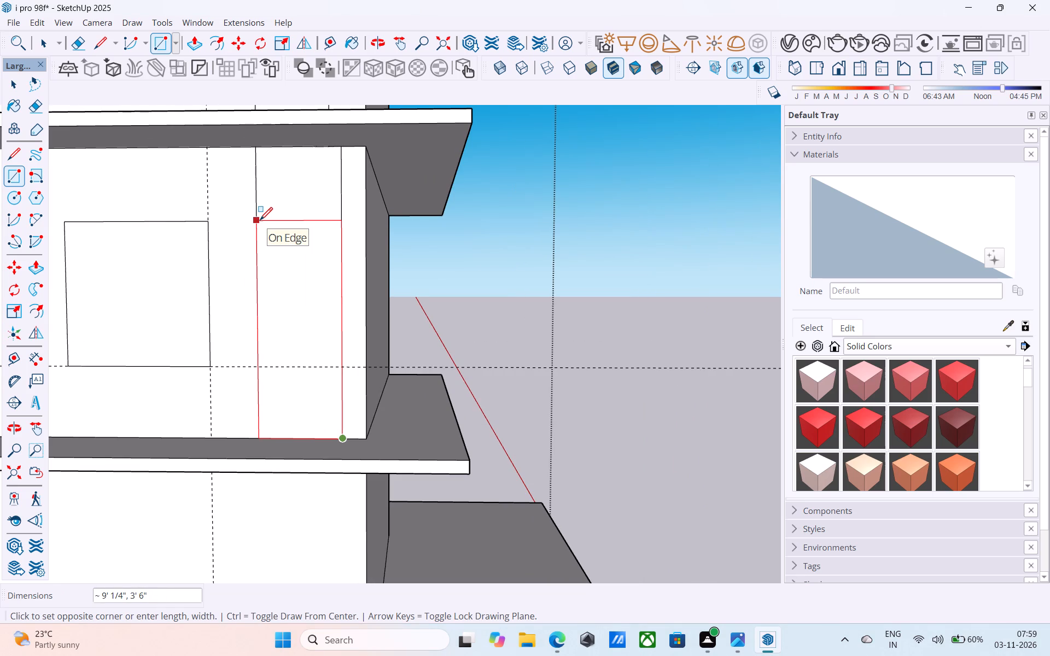
text(7')
key(Return)
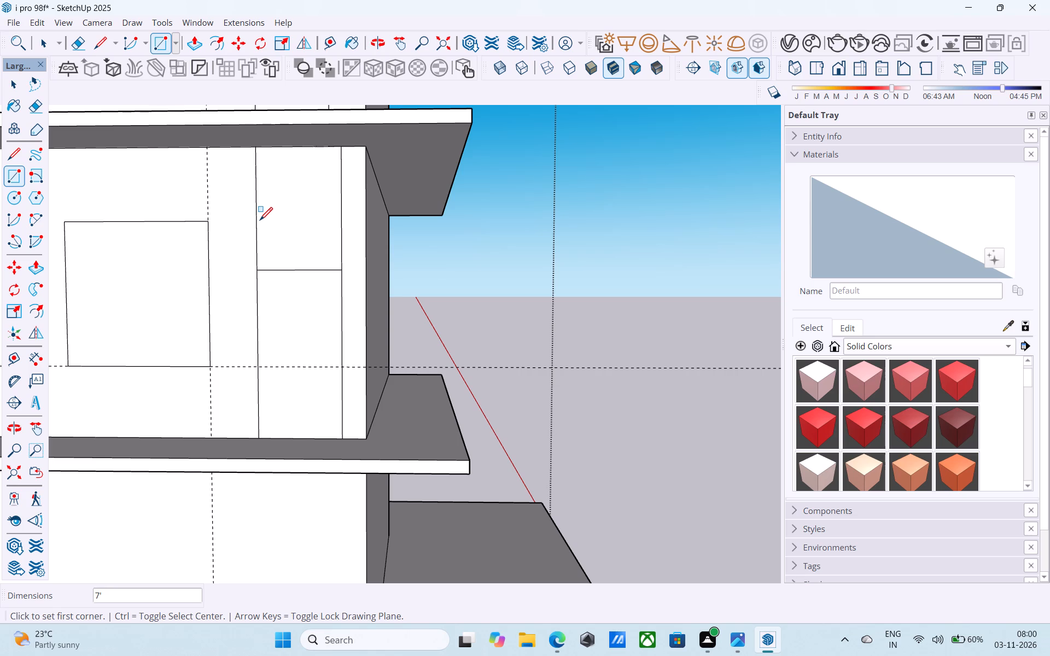
Set the height of the strip's rectangle to 8'.
key(7)
key(BackSpace)
text(8')
key(Return)
Measure the width of the strip's rectangle along its base at the slab.
scroll(261, 231, down, 7)
key(l)
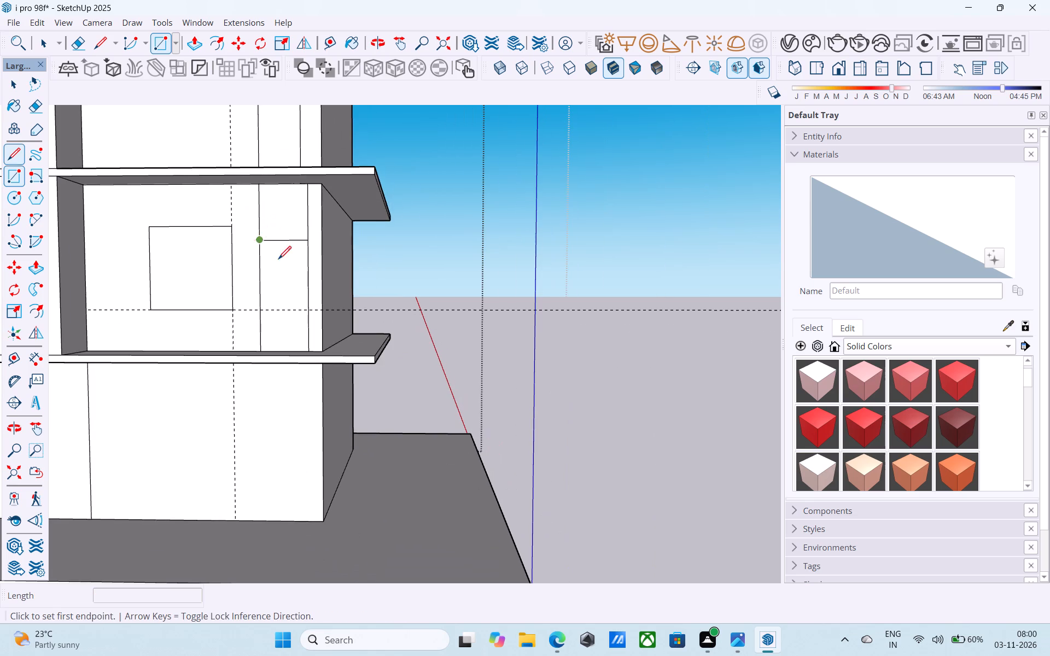
scroll(326, 345, up, 4)
click(304, 349)
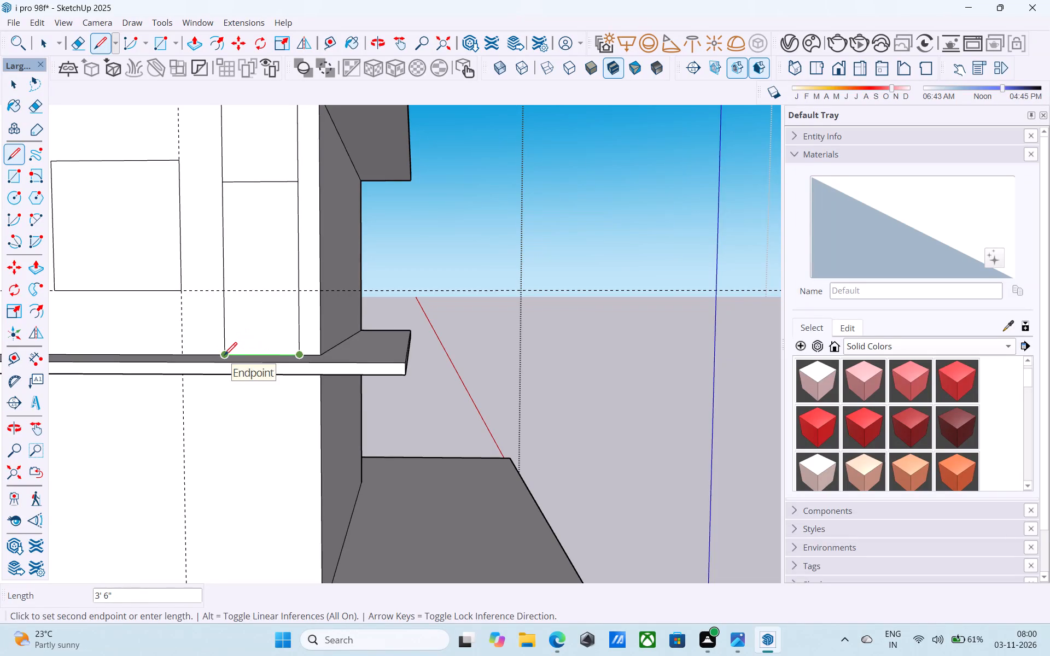
scroll(225, 356, down, 5)
middle_drag(224, 355, 259, 400)
scroll(243, 339, up, 5)
key(space)
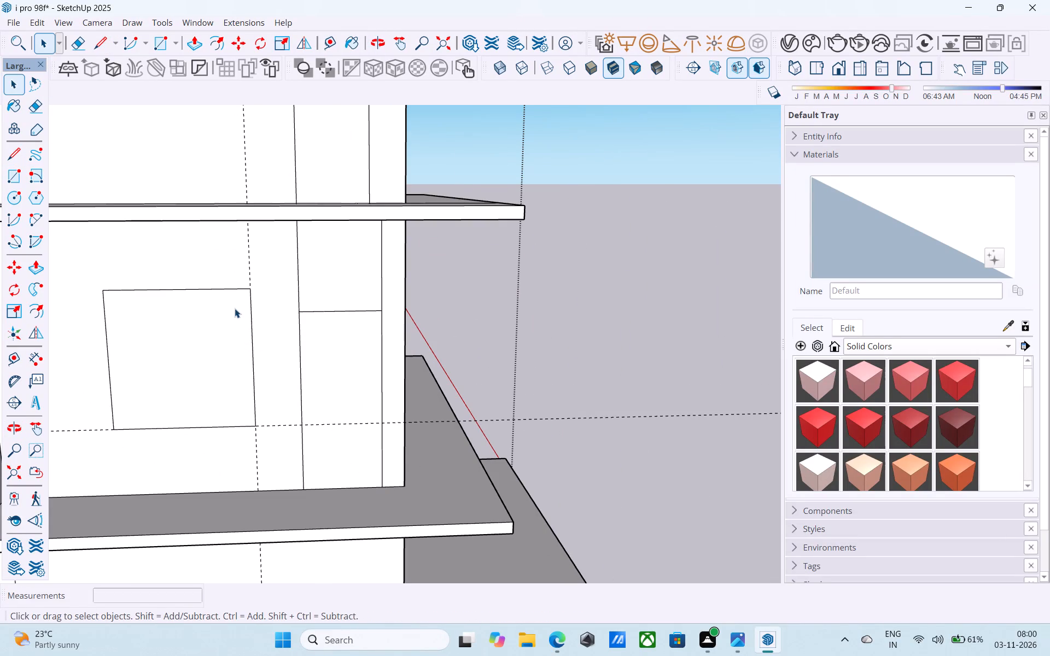
Erase all four edges of the existing window rectangle on the recessed wall of the first upper storey.
key(e)
drag(216, 271, 217, 324)
drag(116, 341, 105, 343)
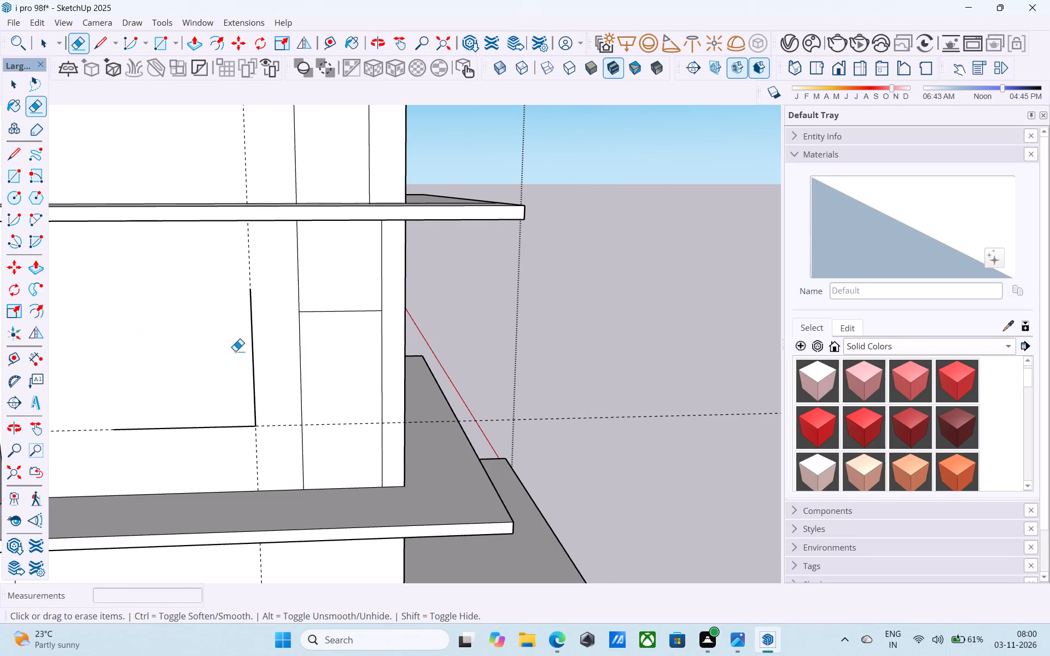
scroll(255, 321, up, 3)
click(249, 314)
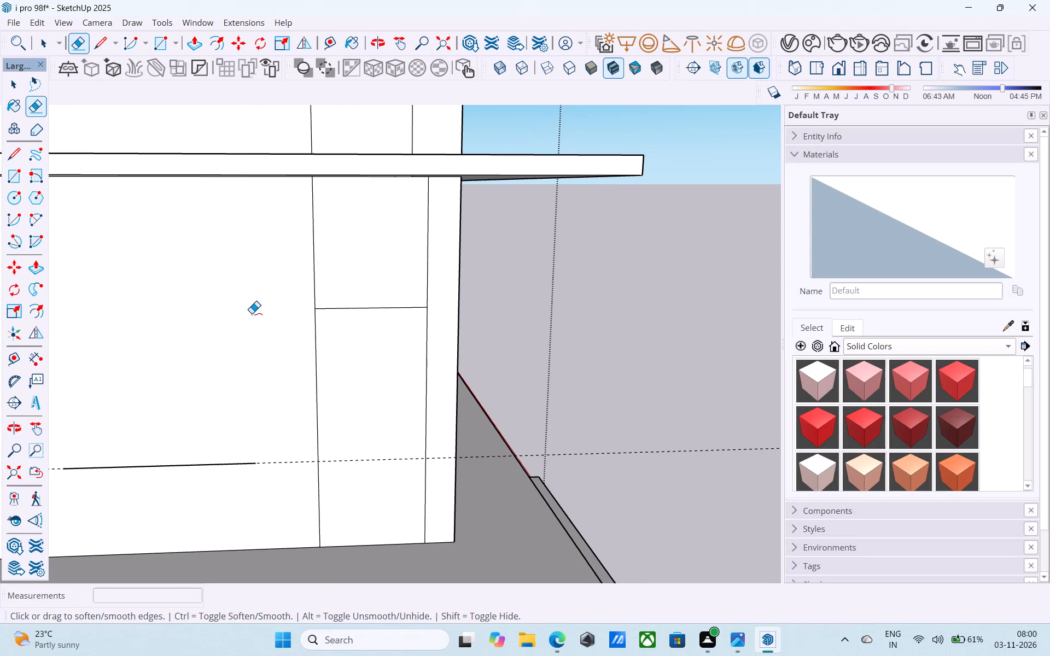
key(ctrl+z)
key(space)
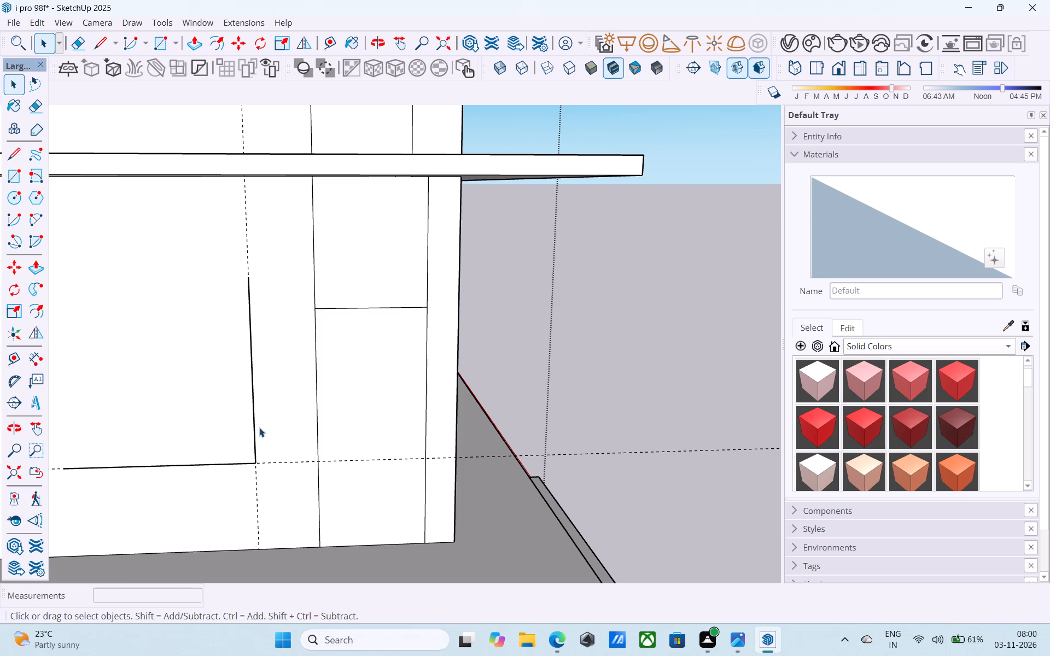
click(254, 418)
key(Delete)
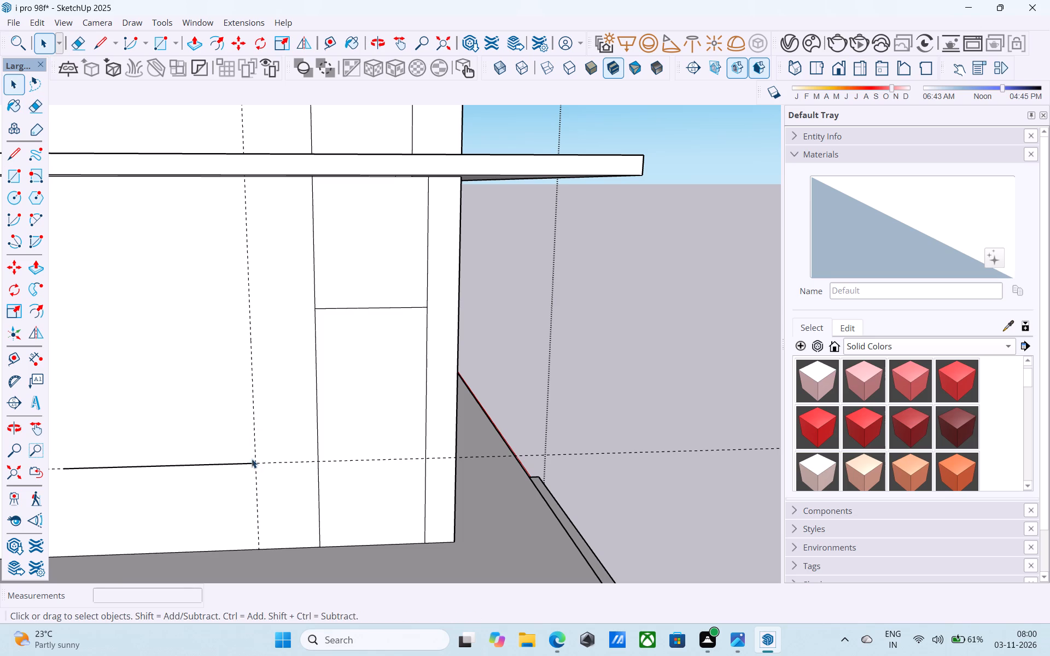
click(245, 464)
key(Delete)
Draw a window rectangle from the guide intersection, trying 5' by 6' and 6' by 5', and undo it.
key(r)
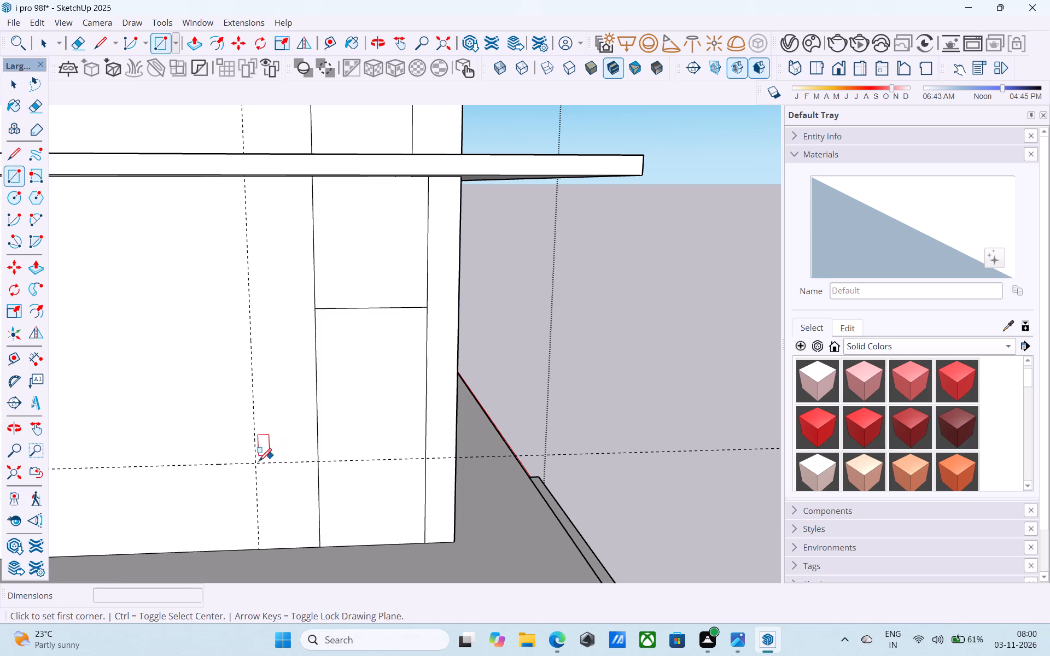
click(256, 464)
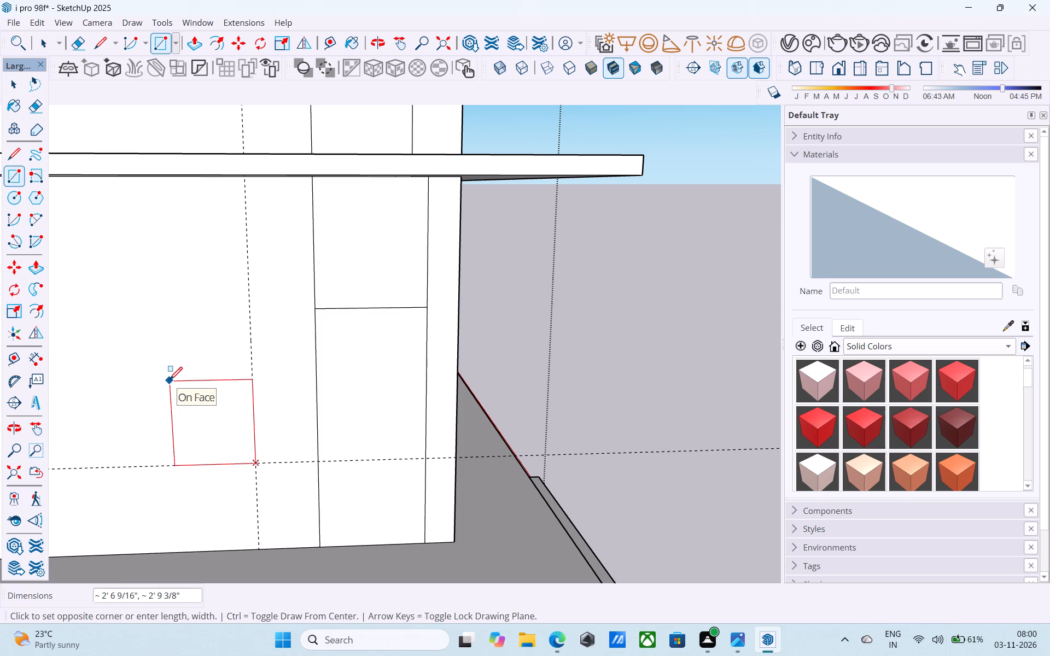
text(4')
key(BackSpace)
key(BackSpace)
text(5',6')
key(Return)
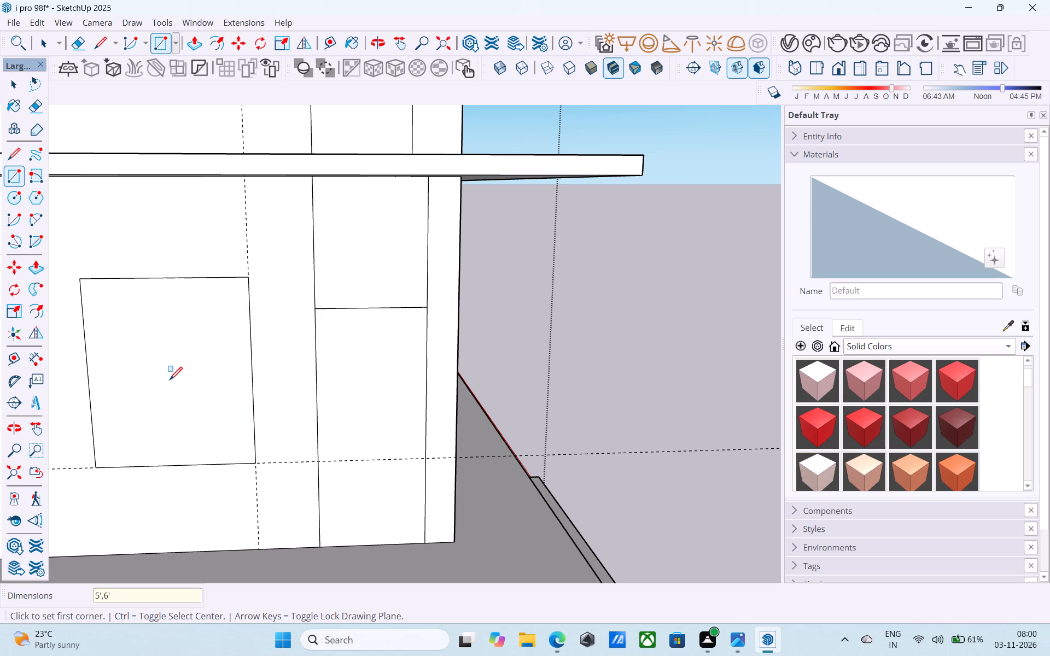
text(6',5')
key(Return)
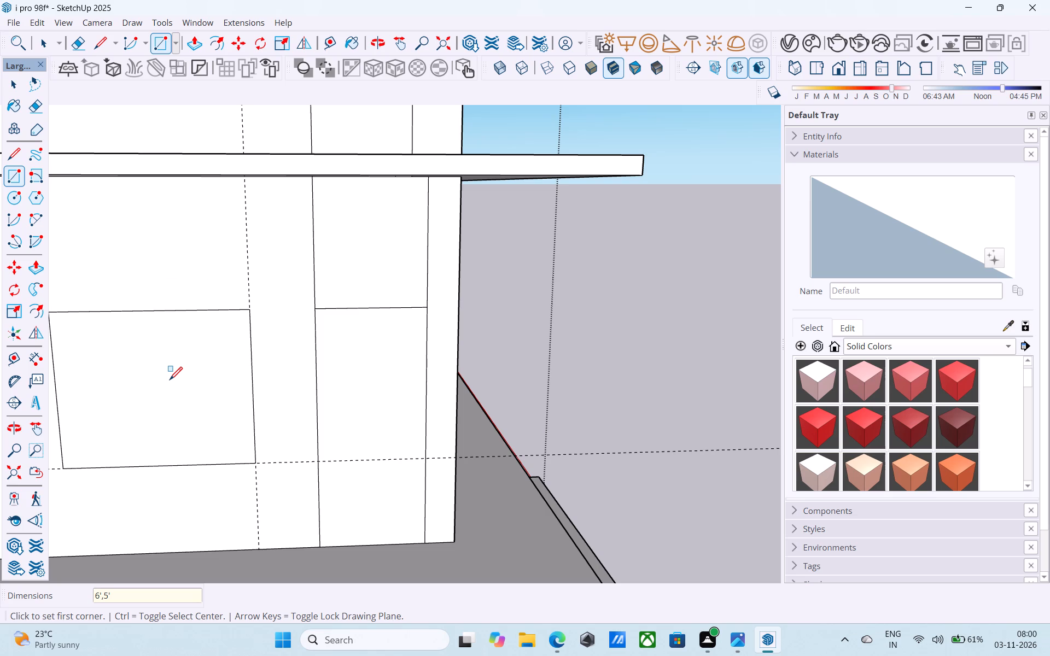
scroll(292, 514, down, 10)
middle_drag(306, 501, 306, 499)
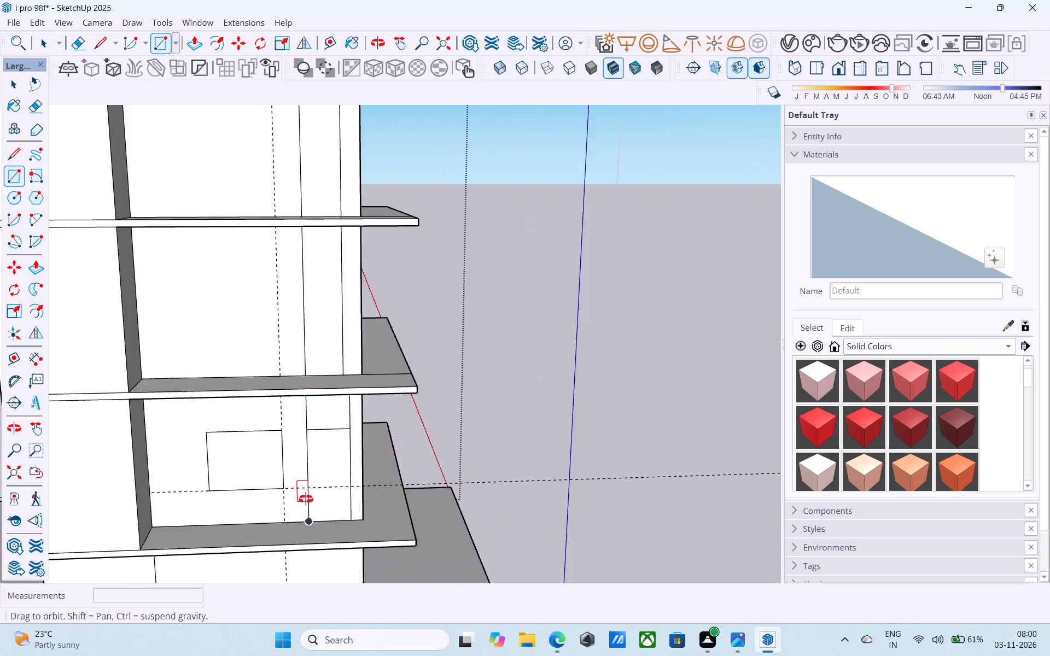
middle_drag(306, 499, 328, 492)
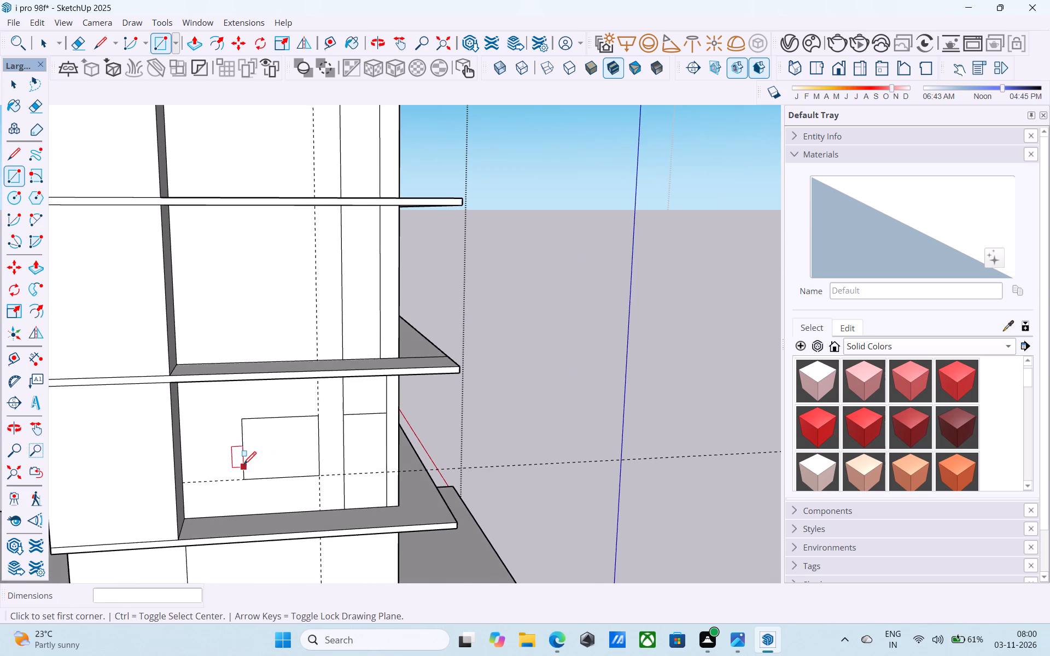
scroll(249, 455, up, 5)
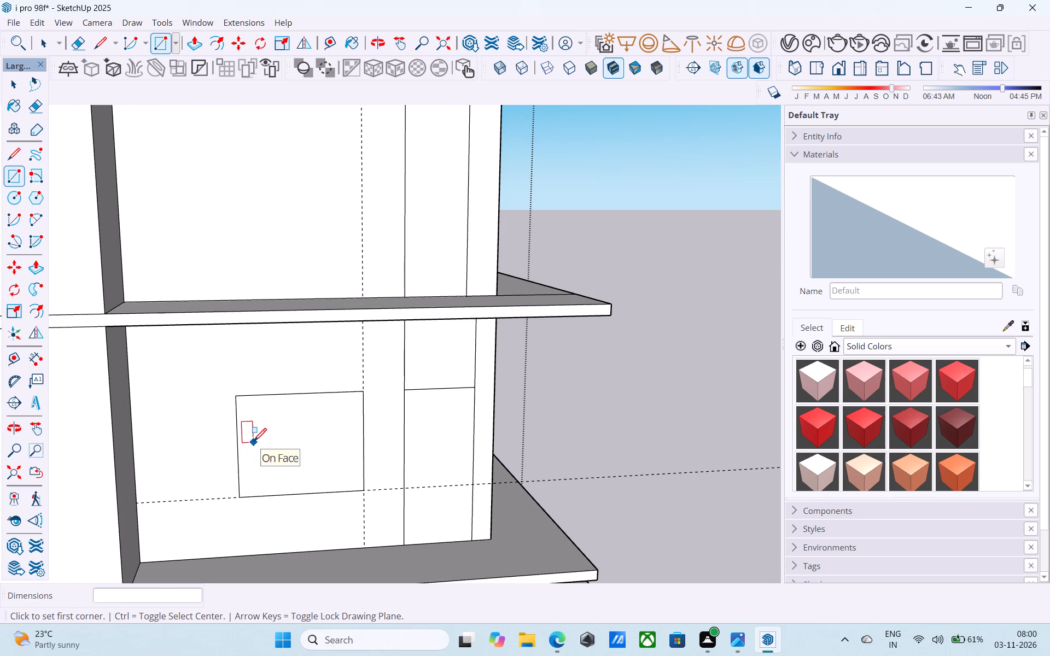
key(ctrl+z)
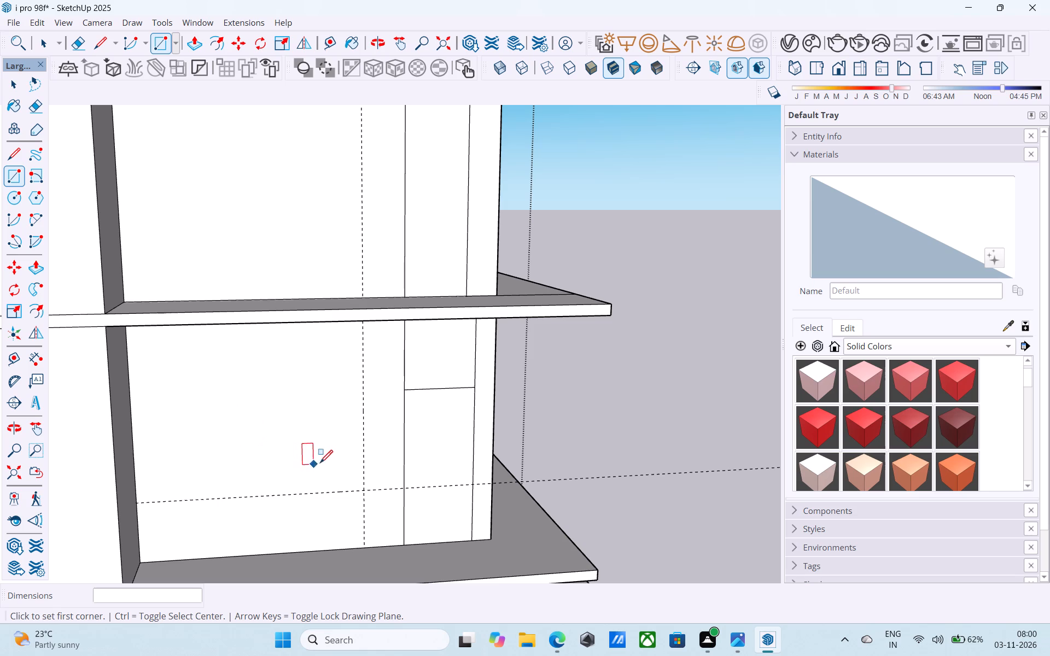
Draw a 5' by 5' window rectangle on the recessed wall, starting at the guide intersection and extending away from the strip.
click(361, 491)
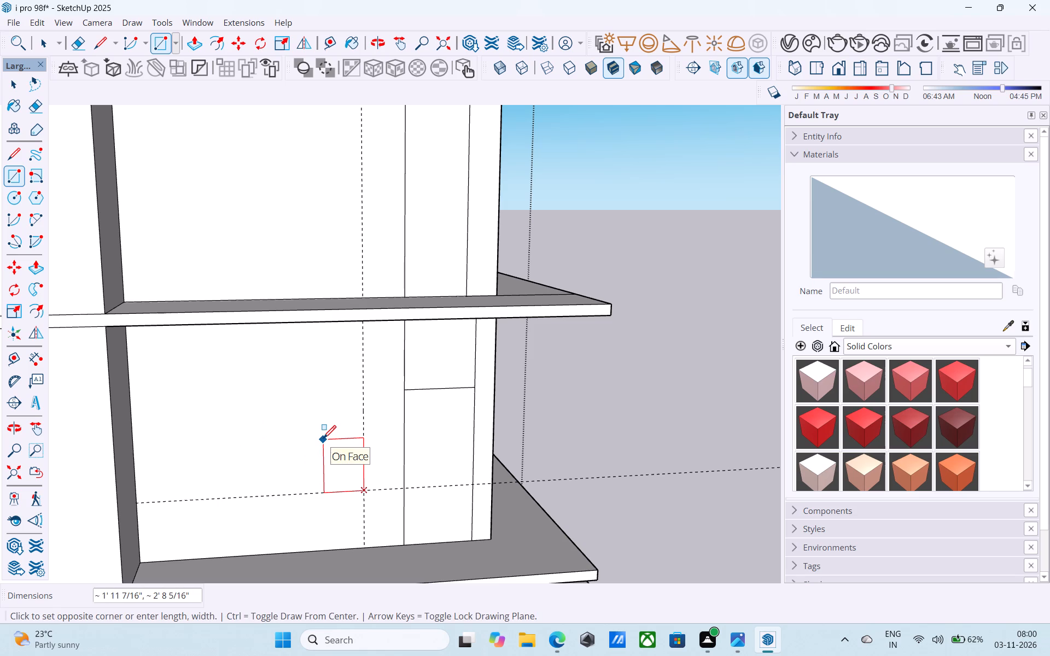
text(5',5')
key(Return)
key(space)
Offset the window rectangle 3" inward to outline its frame.
scroll(317, 442, up, 4)
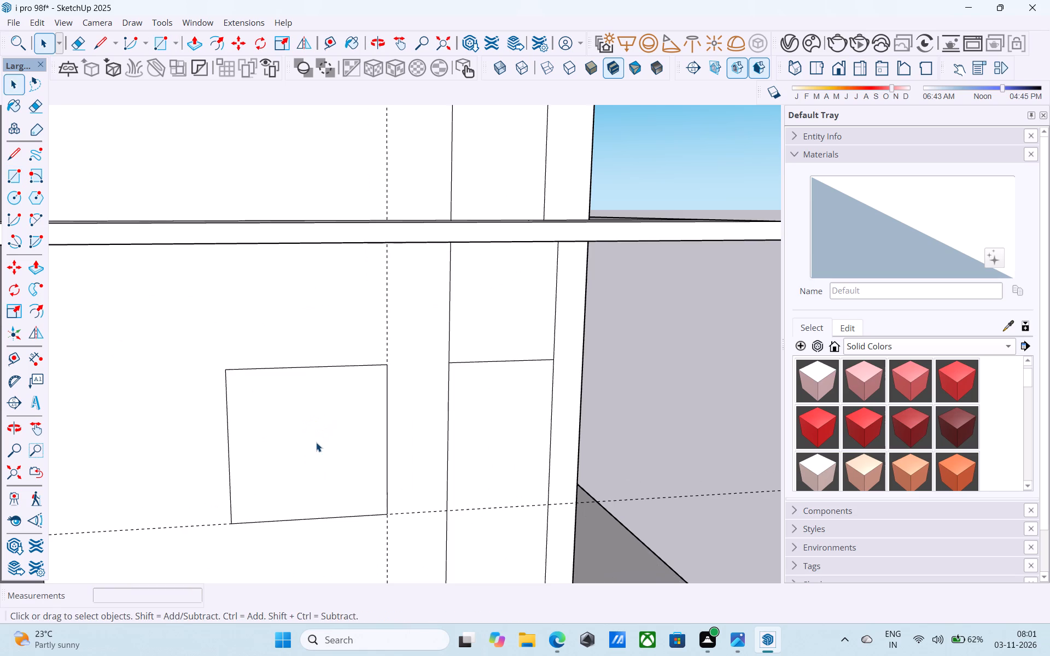
click(316, 442)
key(f)
click(316, 442)
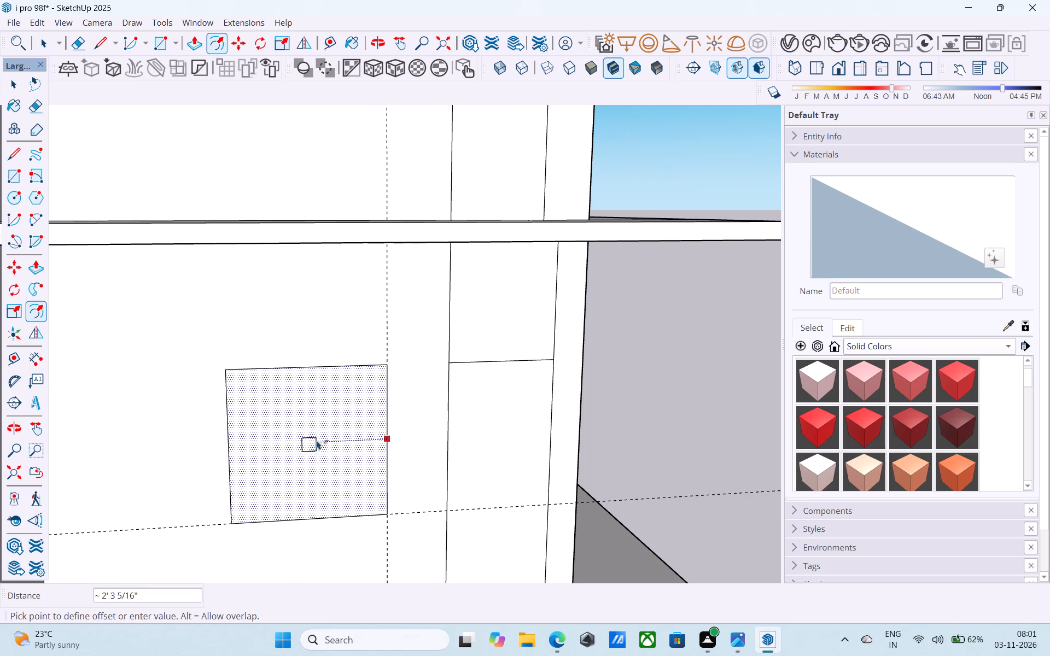
text(3")
key(Return)
key(space)
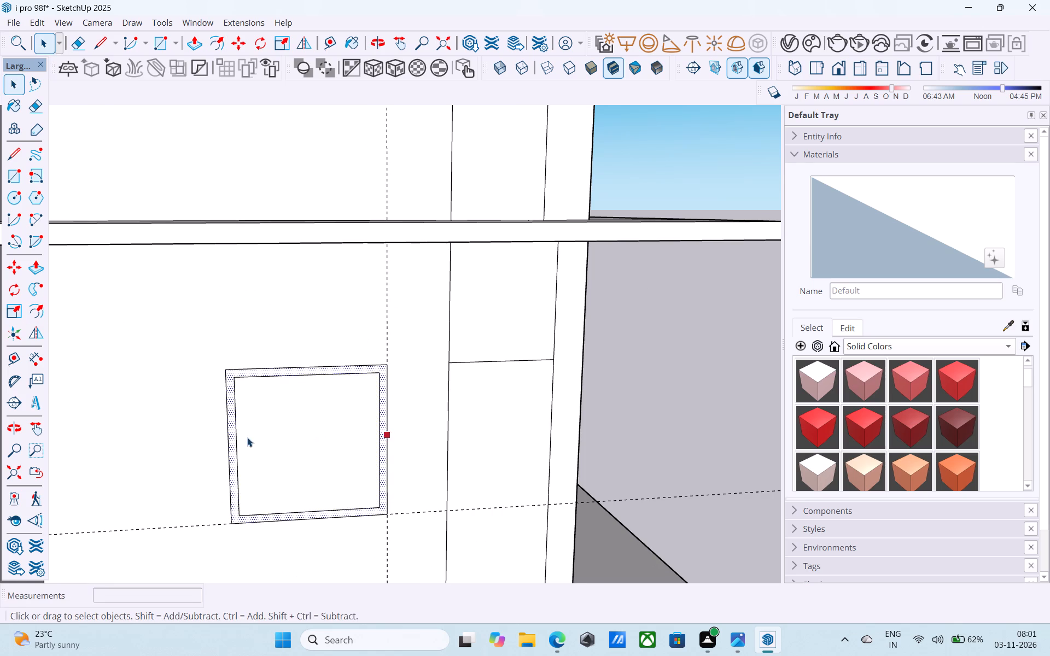
Offset the door rectangle in the strip beside the window 3" inward to outline its frame.
scroll(227, 436, down, 6)
click(370, 450)
scroll(376, 446, up, 4)
key(f)
click(376, 446)
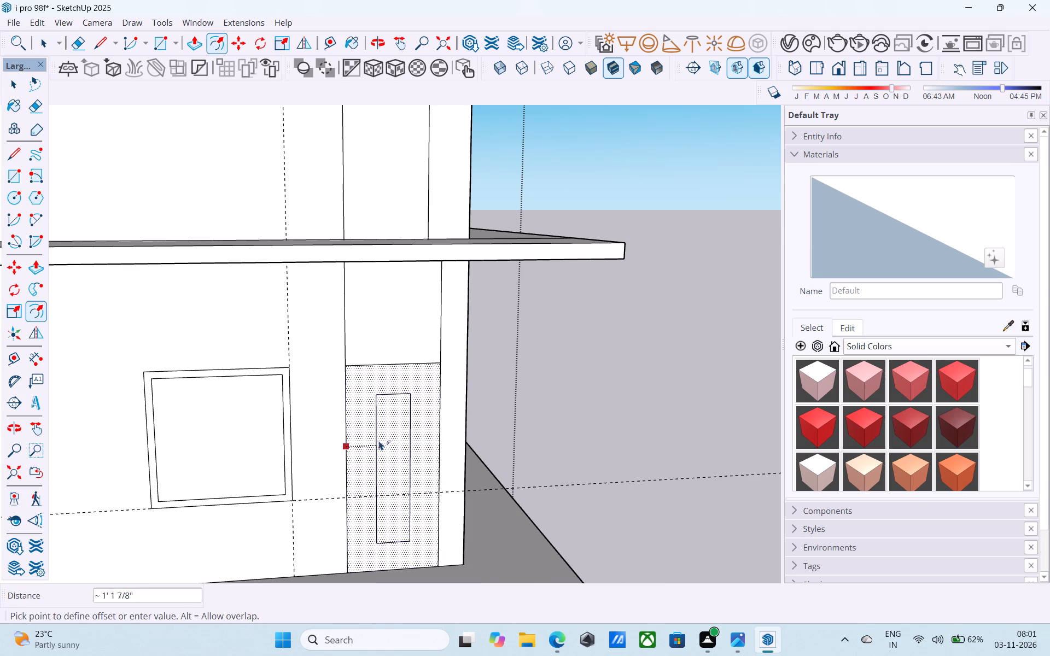
text(3")
key(Return)
key(space)
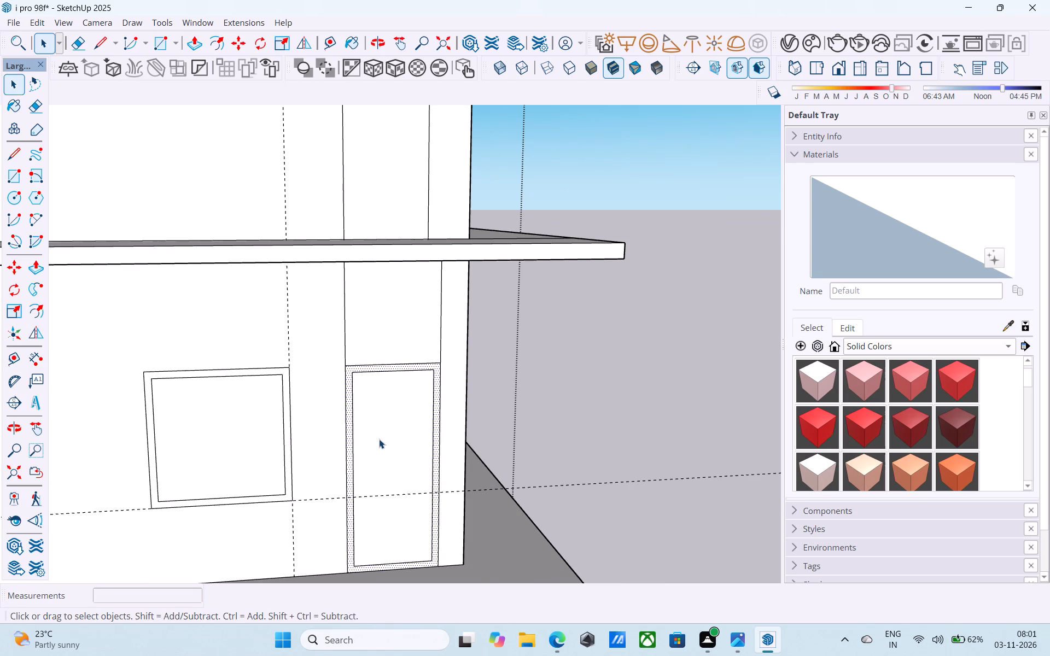
Copy the projecting bay's outer vertical edge on the first upper storey 3" inward across its side face and select the resulting narrow strip.
scroll(379, 438, down, 11)
middle_drag(381, 438, 416, 357)
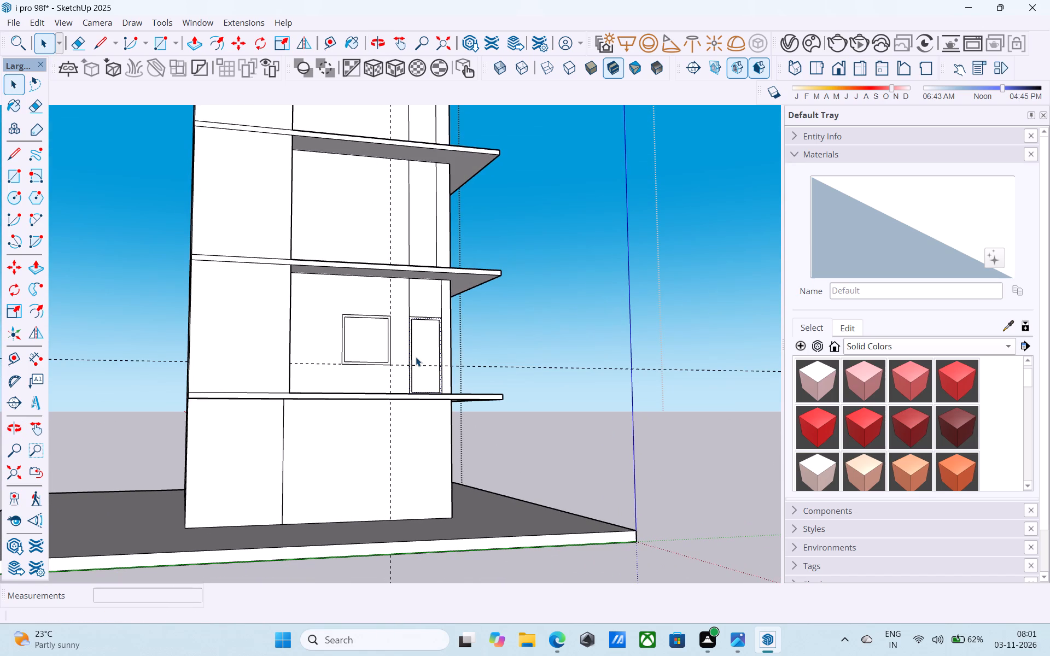
middle_drag(411, 386, 335, 471)
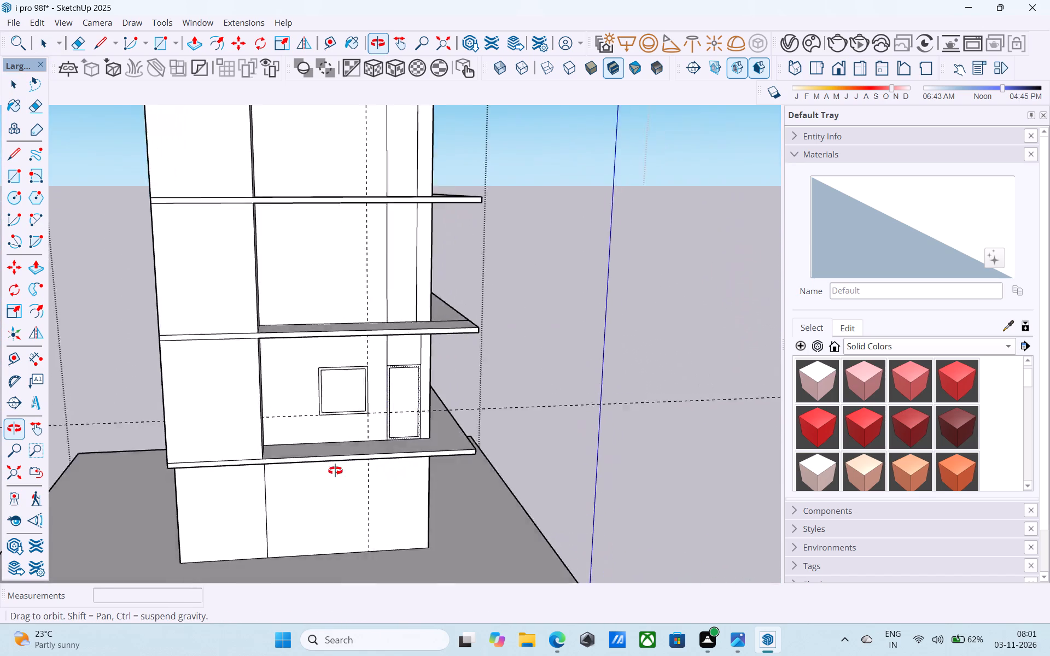
middle_drag(335, 471, 73, 432)
scroll(150, 212, up, 5)
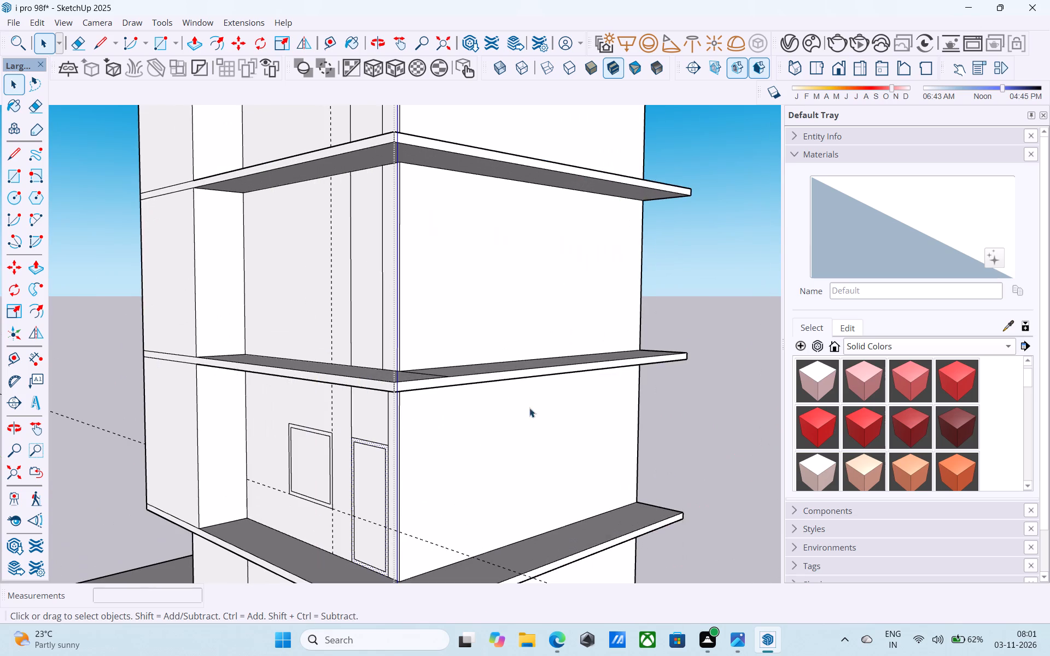
scroll(550, 434, down, 9)
middle_drag(567, 470, 514, 485)
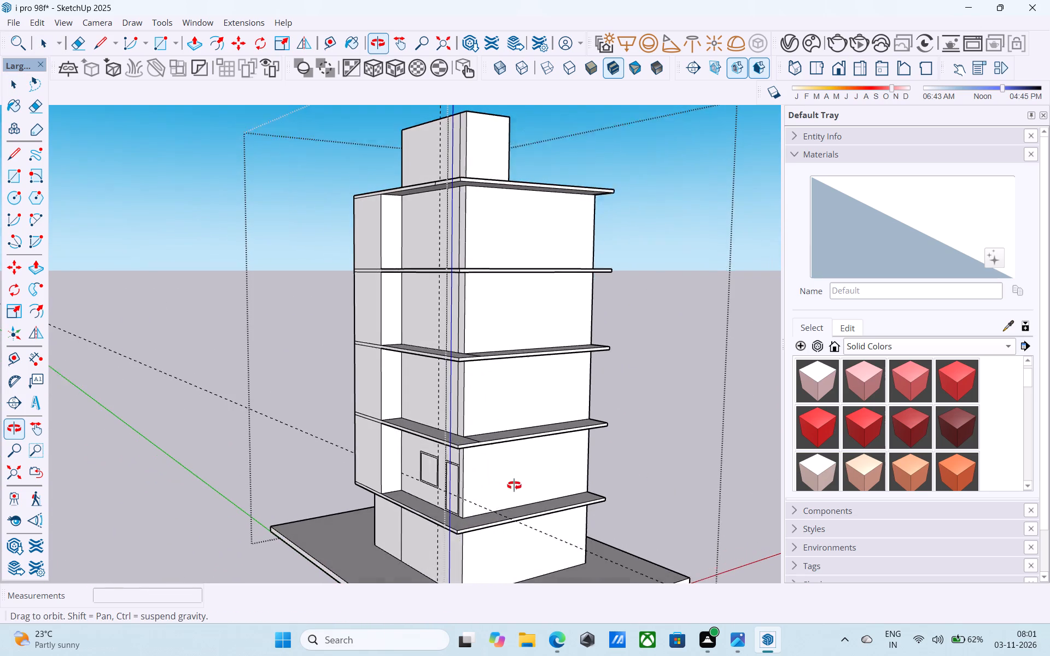
middle_drag(514, 485, 514, 486)
scroll(360, 213, up, 9)
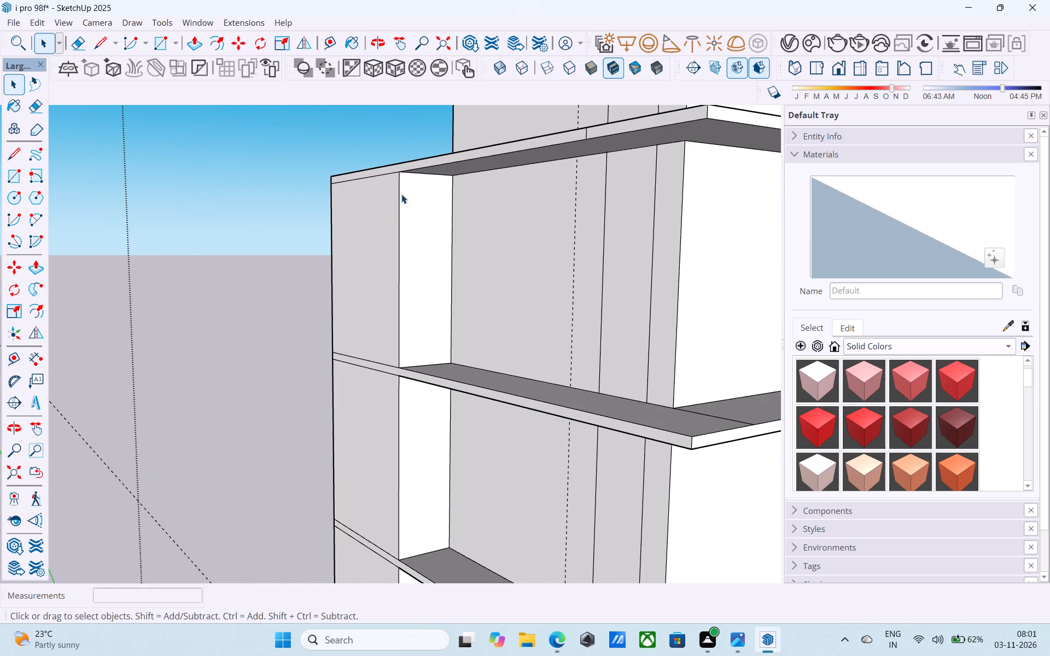
scroll(401, 194, down, 12)
scroll(401, 406, up, 14)
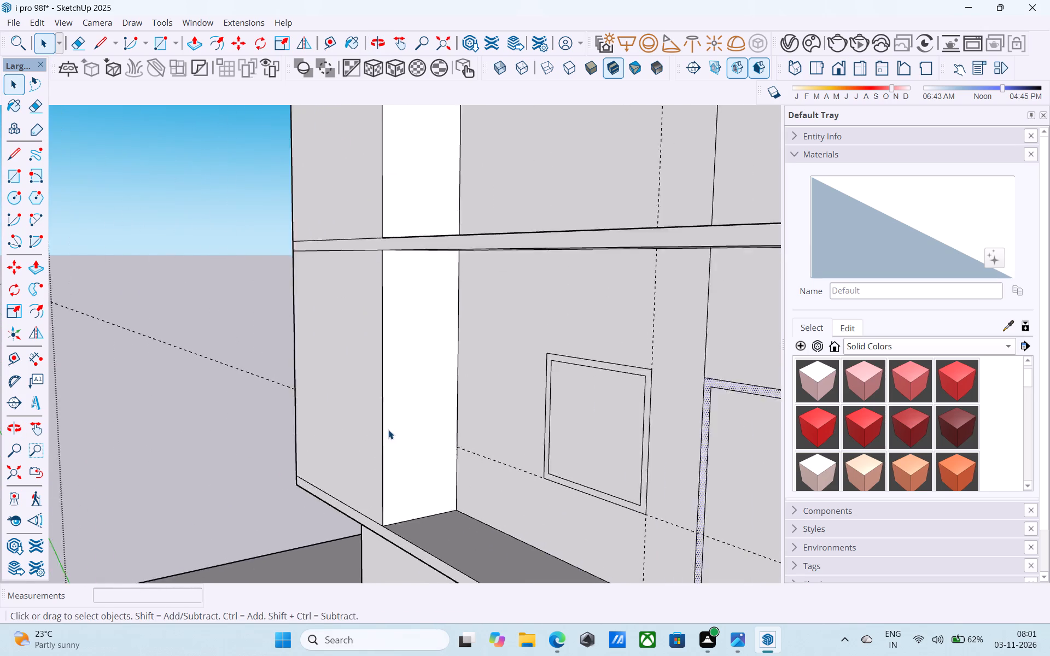
scroll(388, 430, up, 3)
click(379, 437)
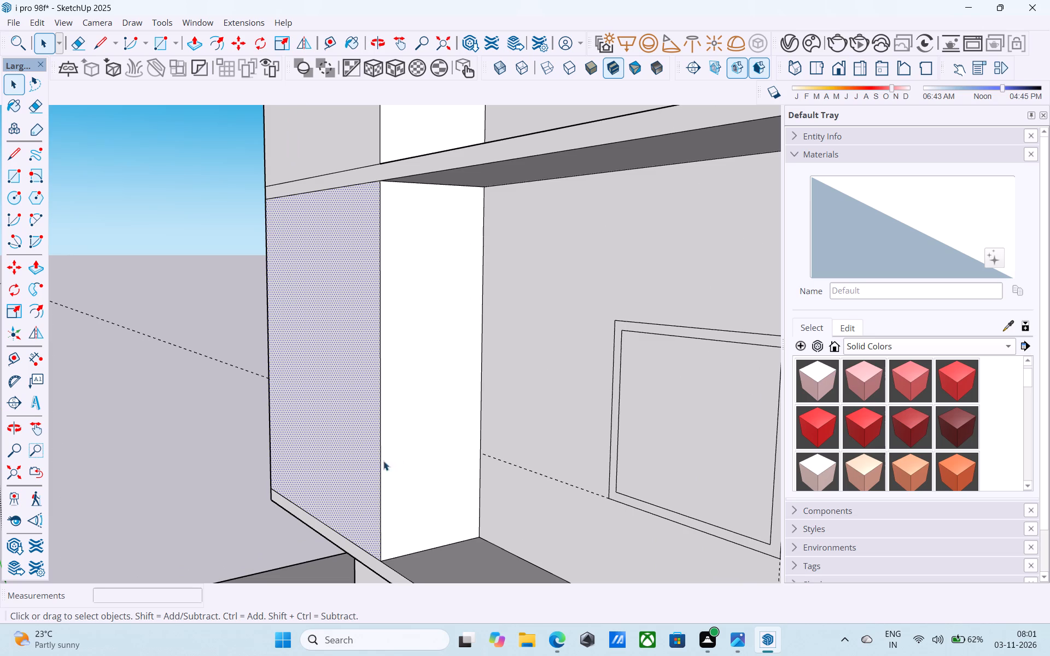
click(380, 462)
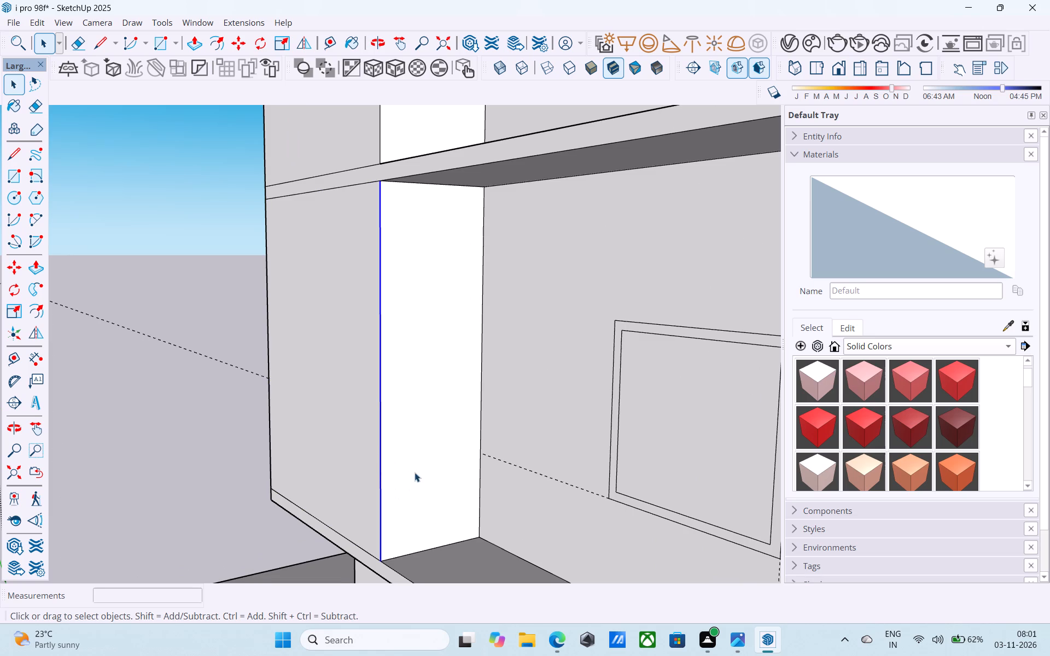
scroll(411, 475, down, 5)
key(m)
scroll(417, 532, up, 8)
click(373, 528)
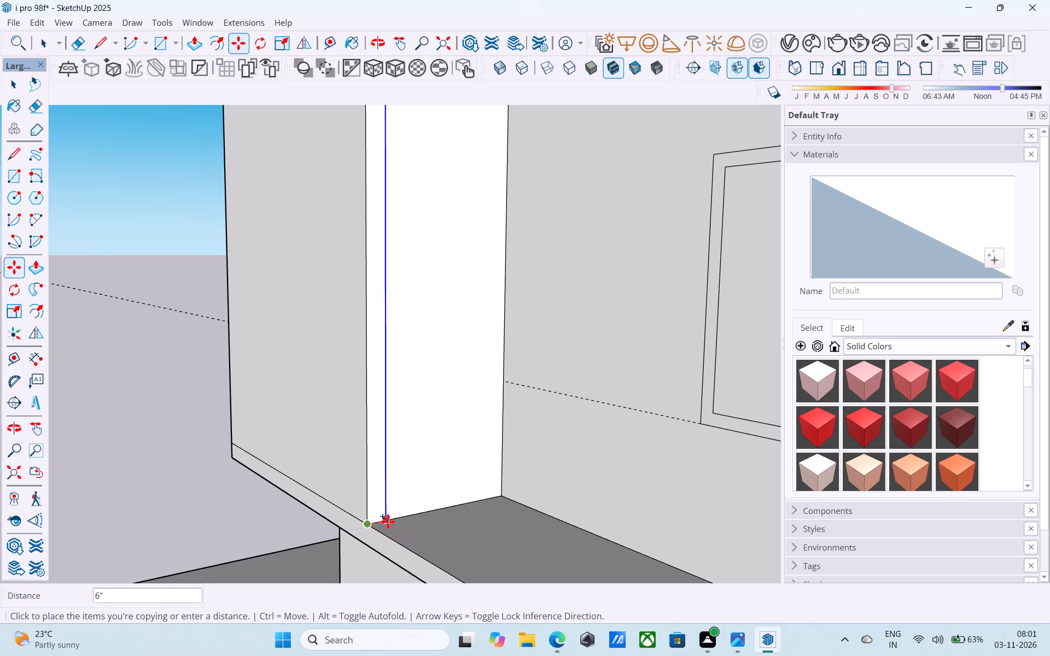
key(3)
key(shift+quotedbl)
key(Return)
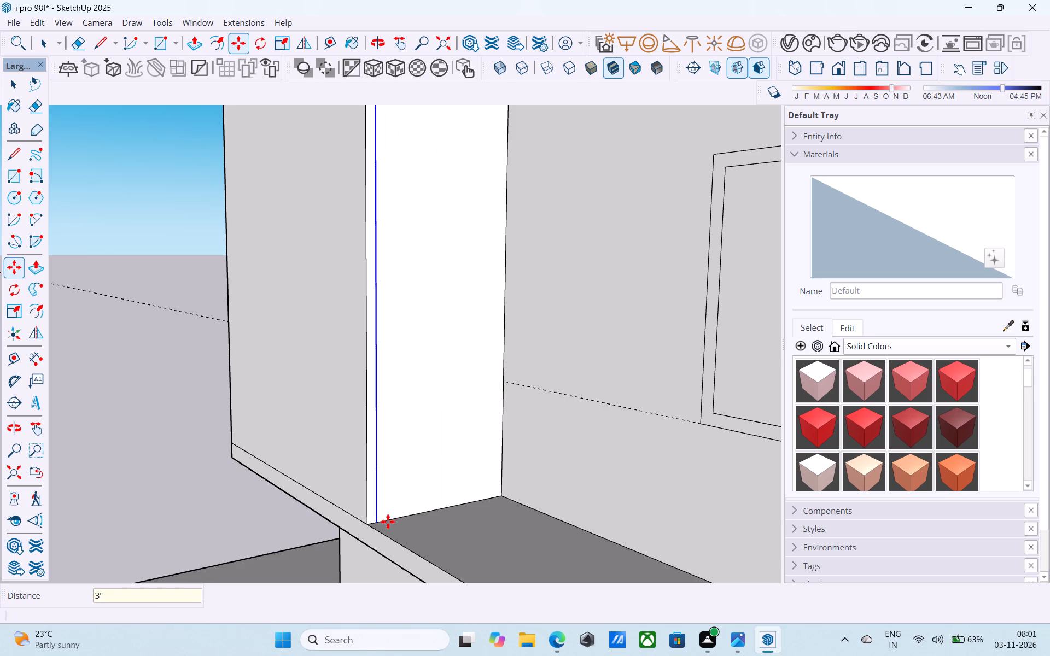
scroll(359, 521, down, 5)
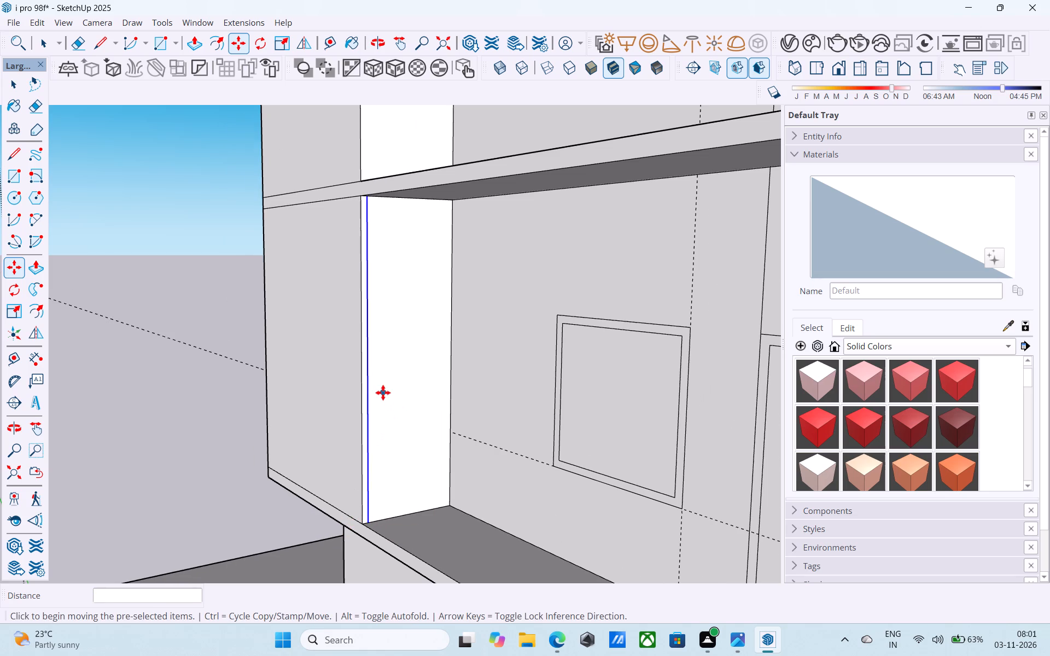
scroll(368, 366, up, 4)
key(space)
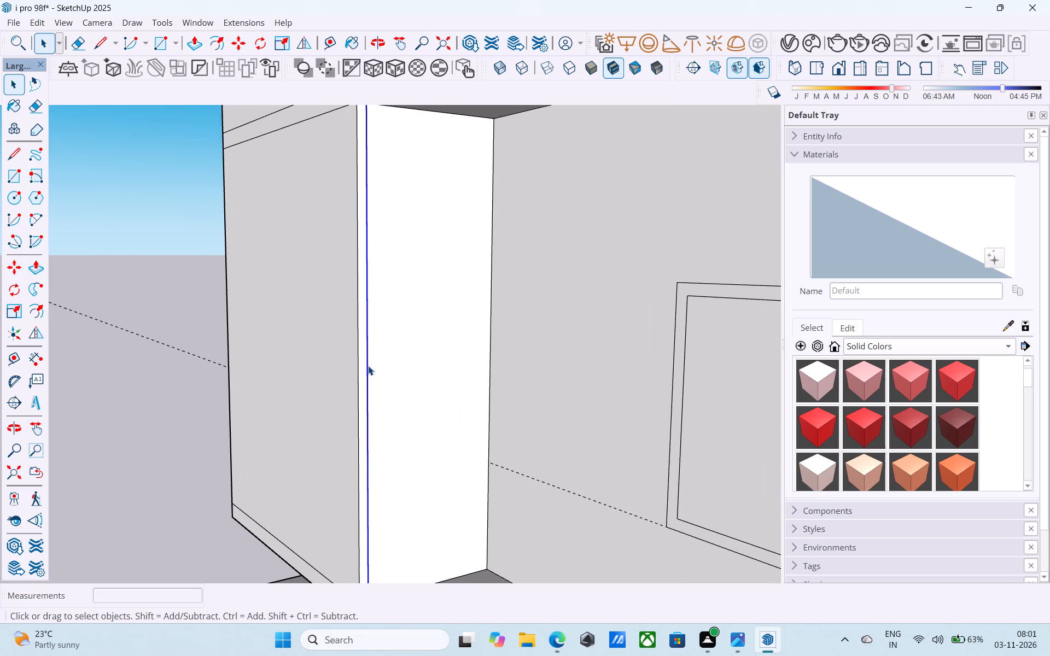
click(361, 367)
scroll(361, 367, down, 9)
key(space)
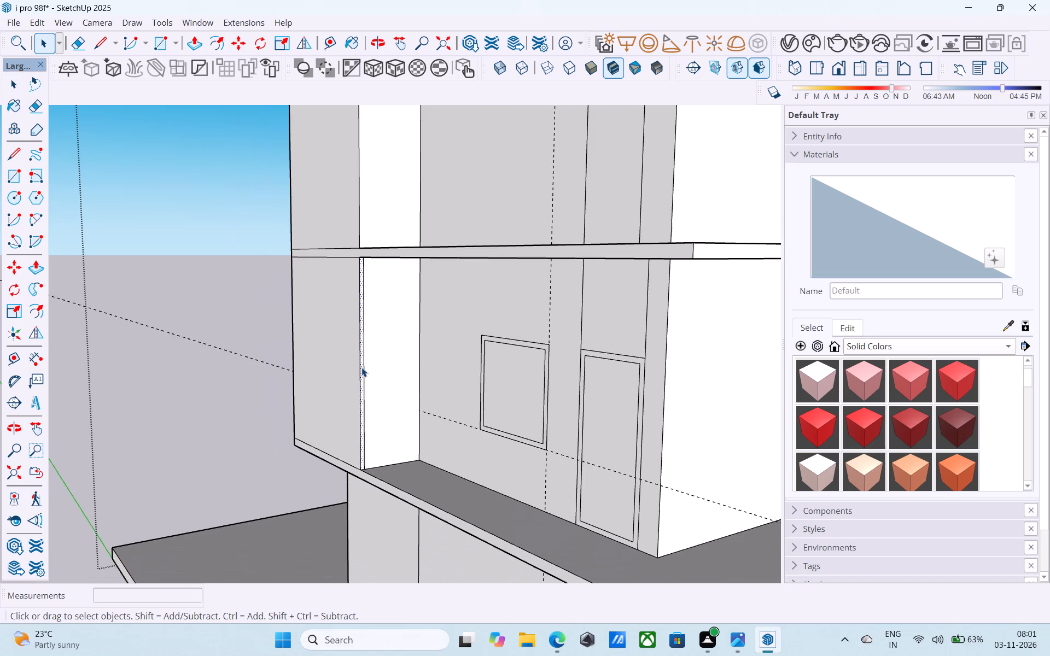
Examine the building from several angles around the bay, window and door of the first upper storey.
scroll(361, 367, down, 5)
scroll(305, 378, down, 7)
middle_drag(304, 379, 330, 395)
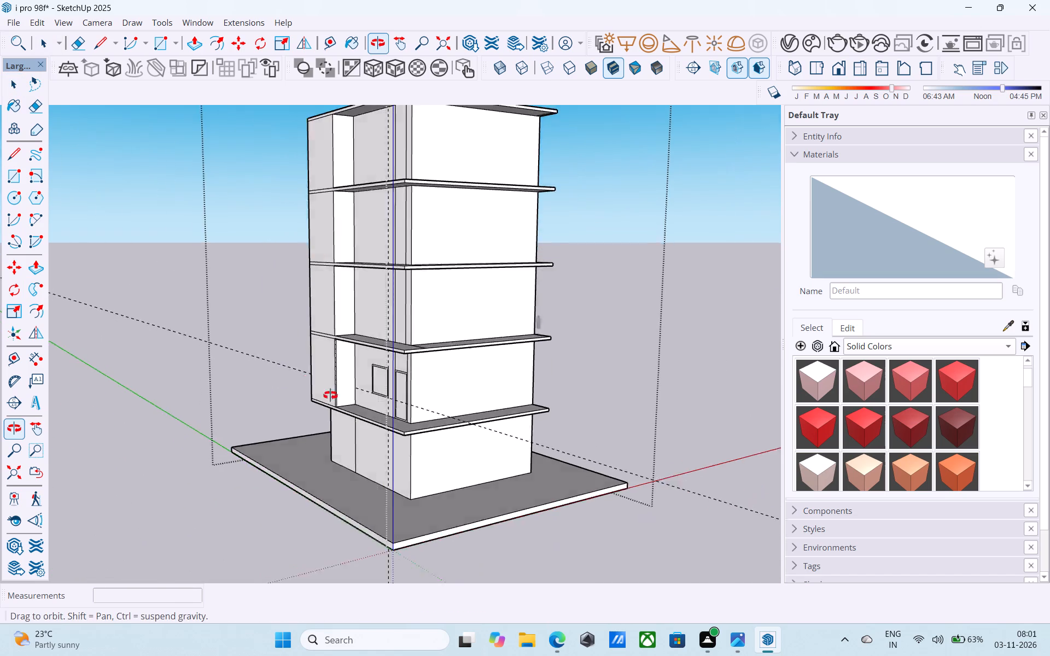
middle_drag(330, 395, 448, 415)
scroll(272, 392, down, 10)
middle_drag(279, 392, 411, 415)
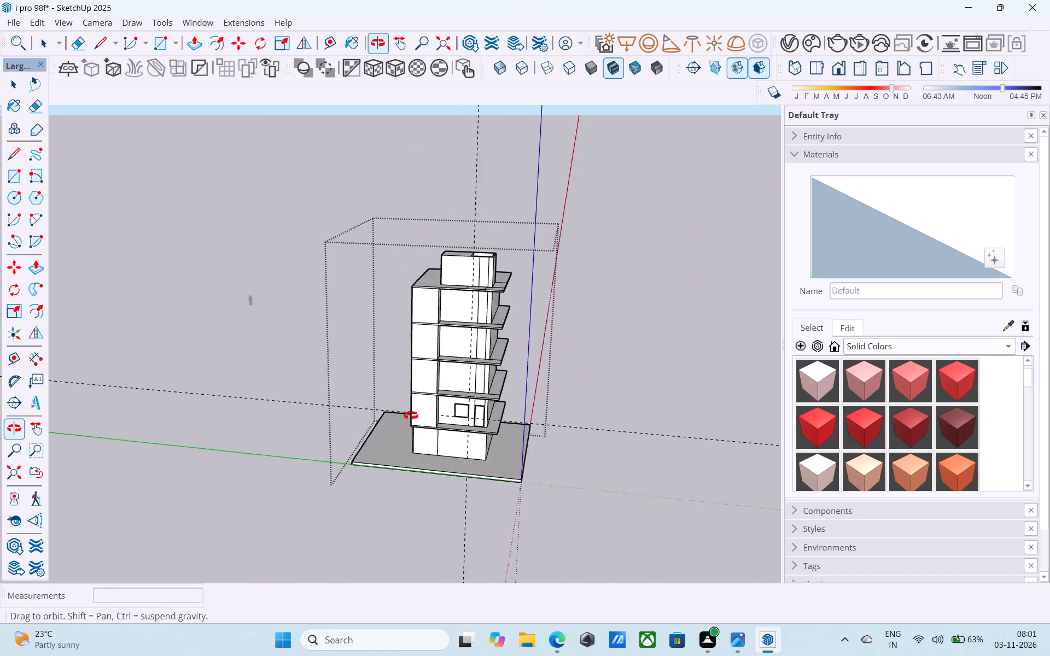
middle_drag(411, 415, 481, 427)
scroll(637, 427, up, 13)
scroll(575, 431, down, 1)
shift+middle_drag(575, 431, 641, 377)
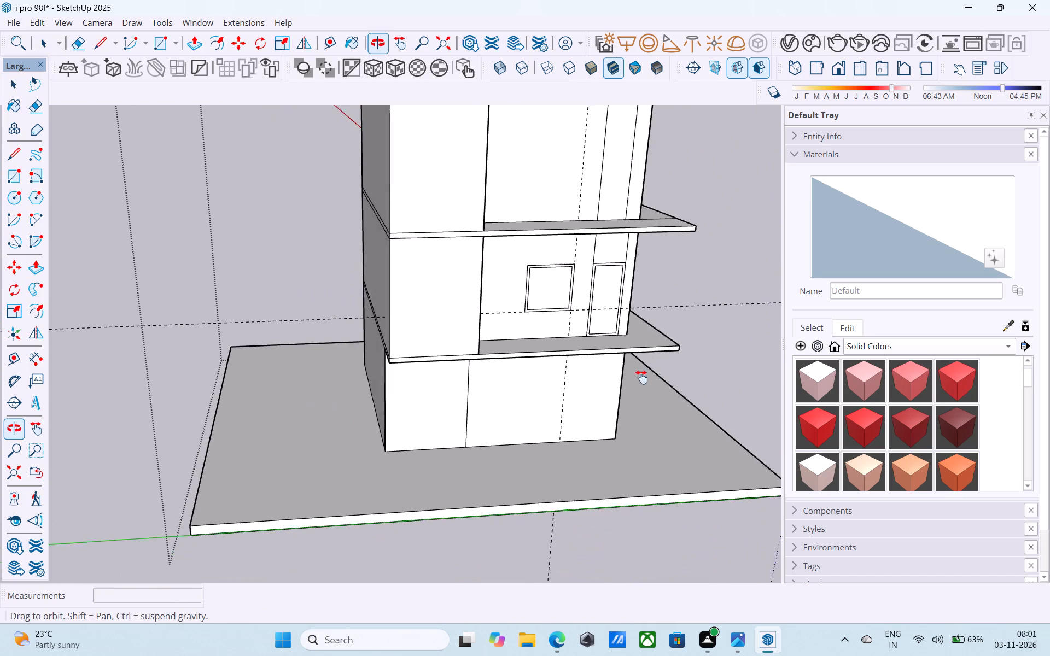
Offset the L-shaped top face of the first upper storey's projecting slab 4.5" inward.
shift+middle_drag(641, 377, 215, 452)
scroll(212, 453, up, 9)
click(214, 452)
scroll(214, 452, up, 4)
key(f)
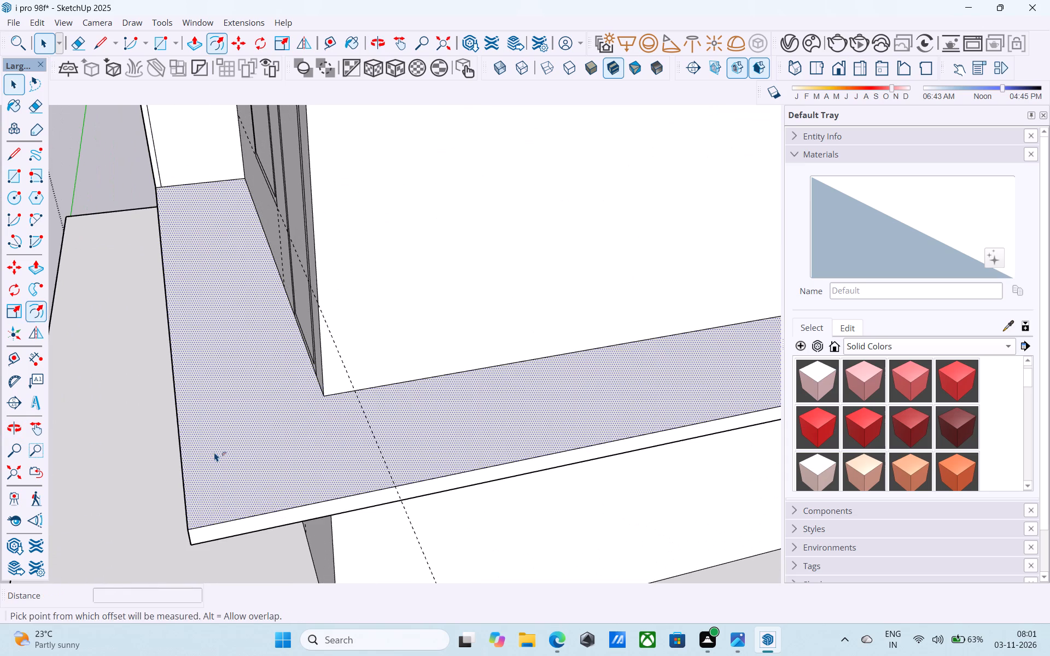
click(214, 452)
text(4.5')
key(Return)
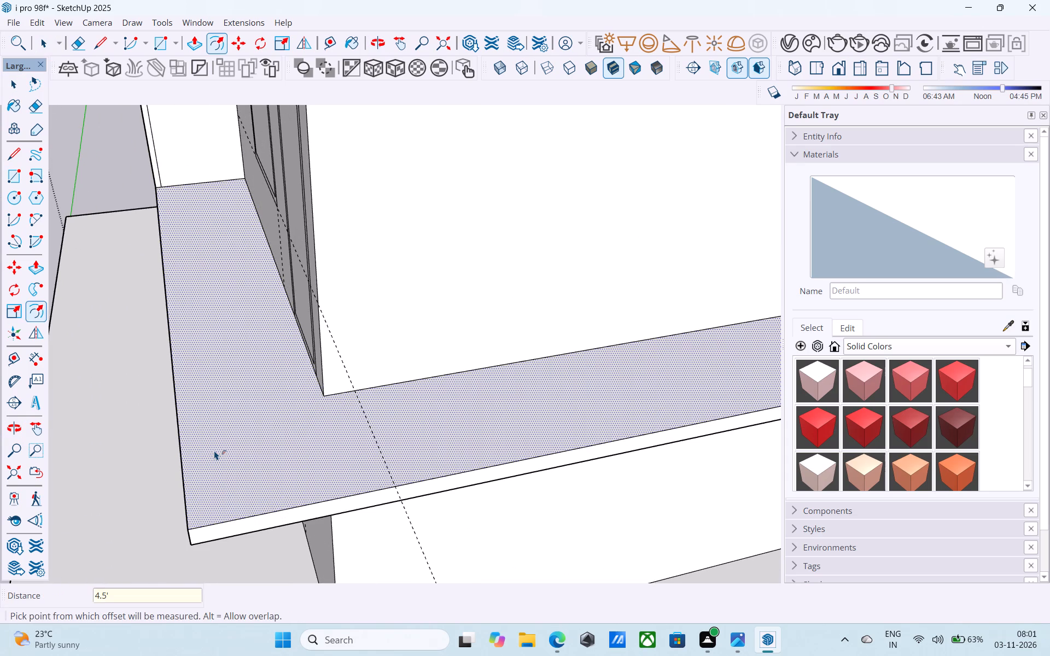
key(ctrl+z)
click(211, 465)
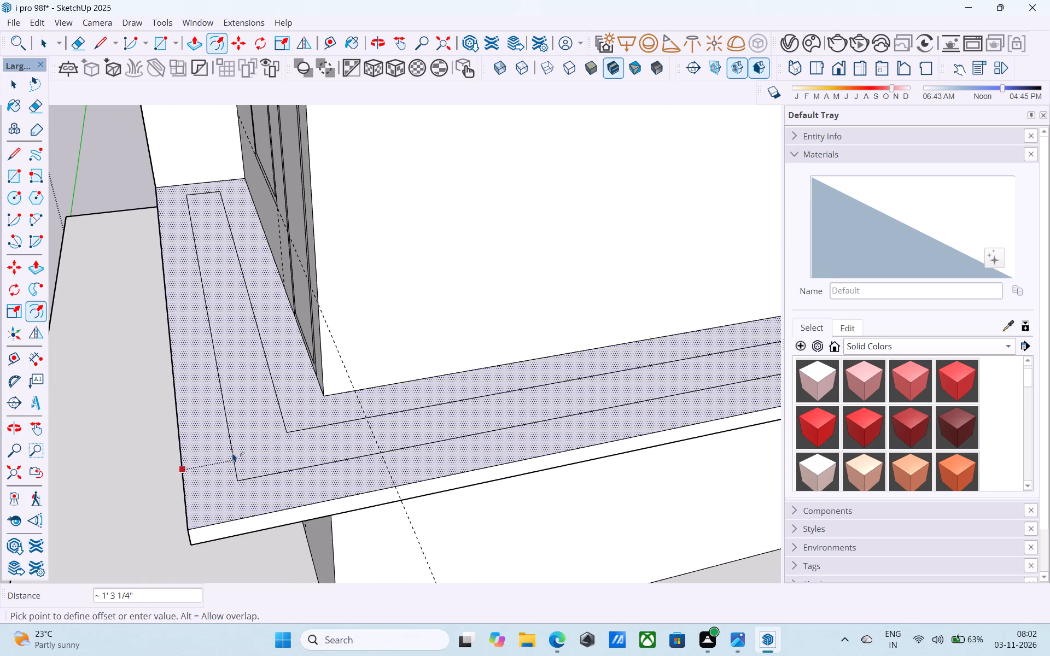
text(4.5")
key(Return)
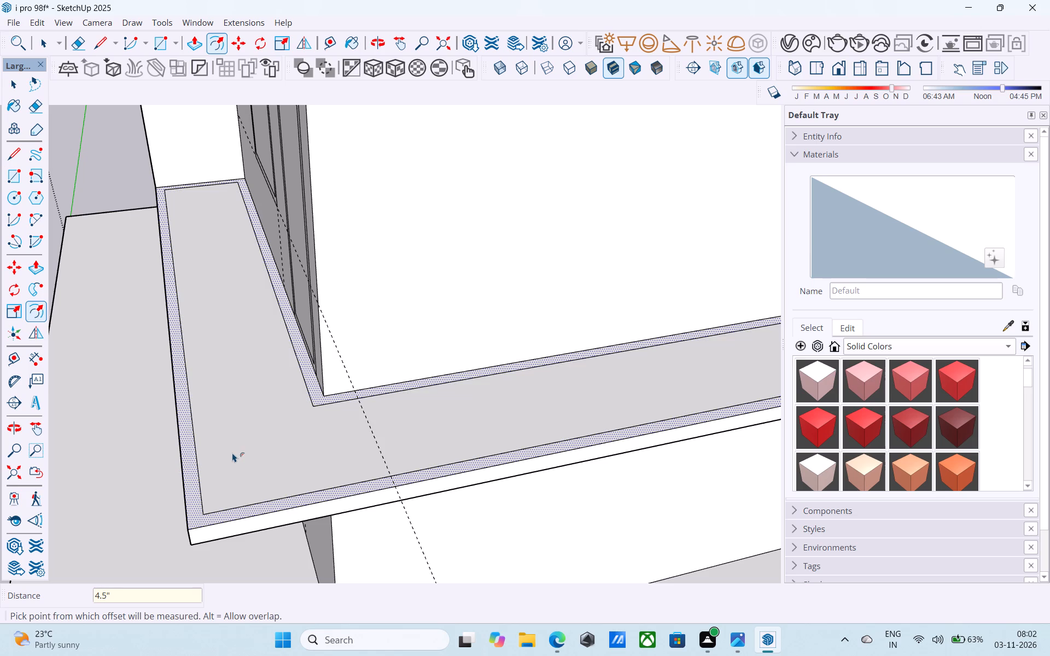
Draw a 4 1/2" line from the slab outline's inner corner beside the projecting bay to the bay wall's bottom edge.
key(l)
scroll(252, 282, down, 2)
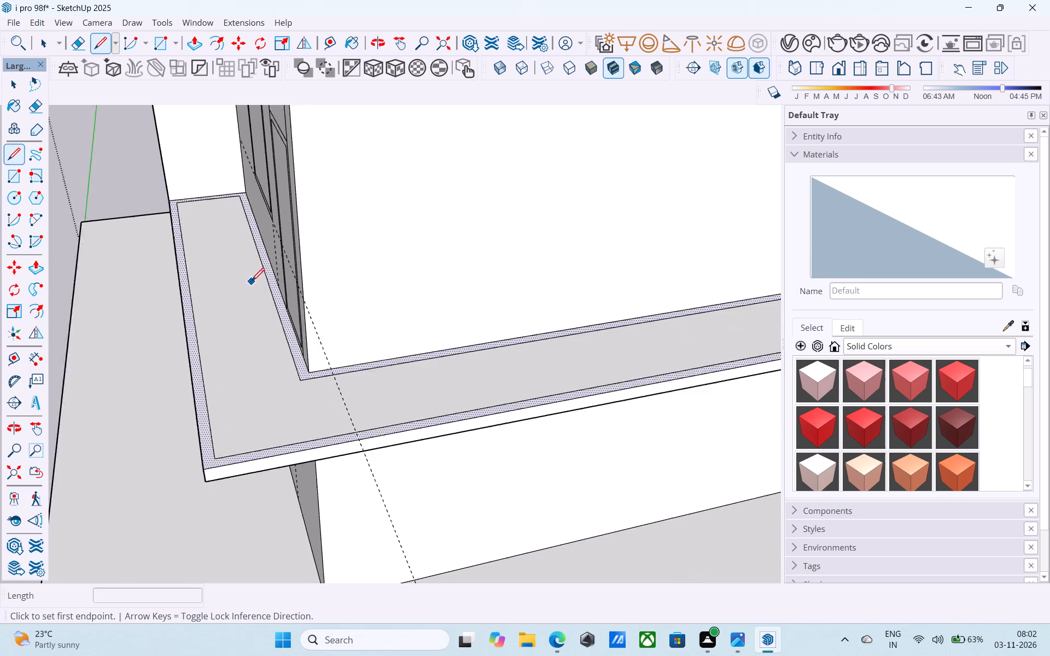
scroll(252, 282, down, 4)
scroll(172, 193, up, 20)
scroll(172, 193, up, 1)
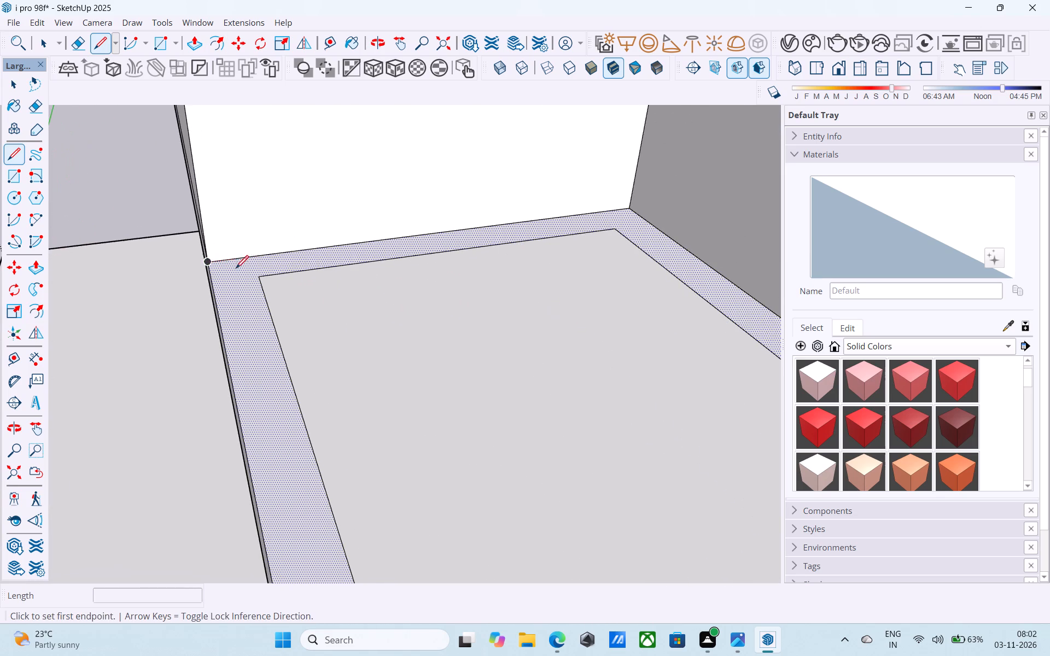
click(261, 277)
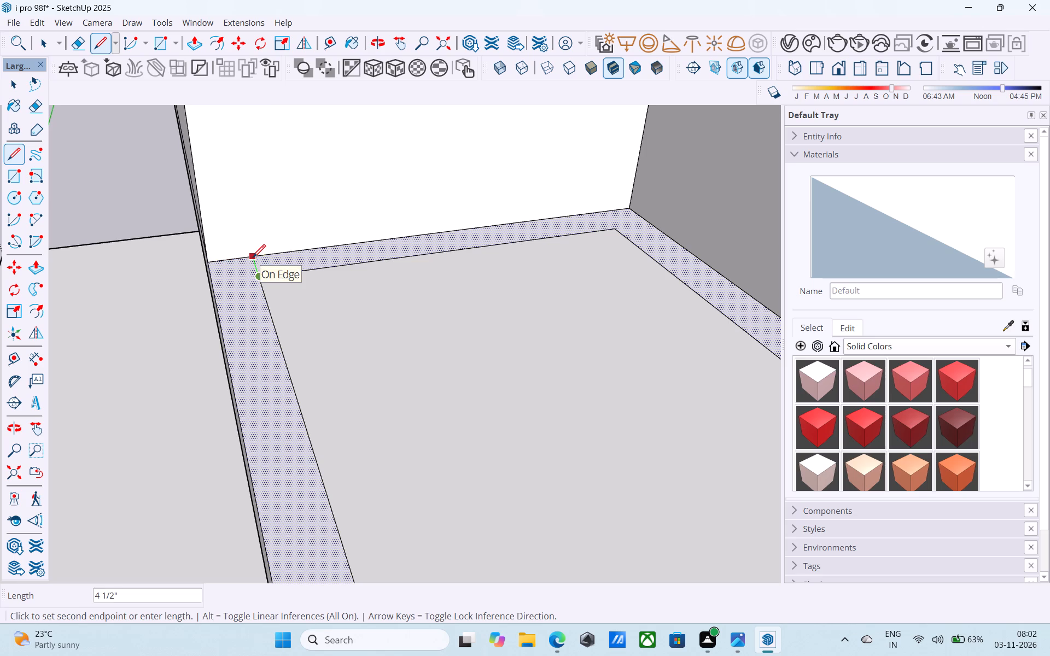
click(253, 259)
Examine the slab outline's far end and the lower storeys from several angles.
scroll(145, 196, down, 18)
middle_drag(498, 266, 374, 268)
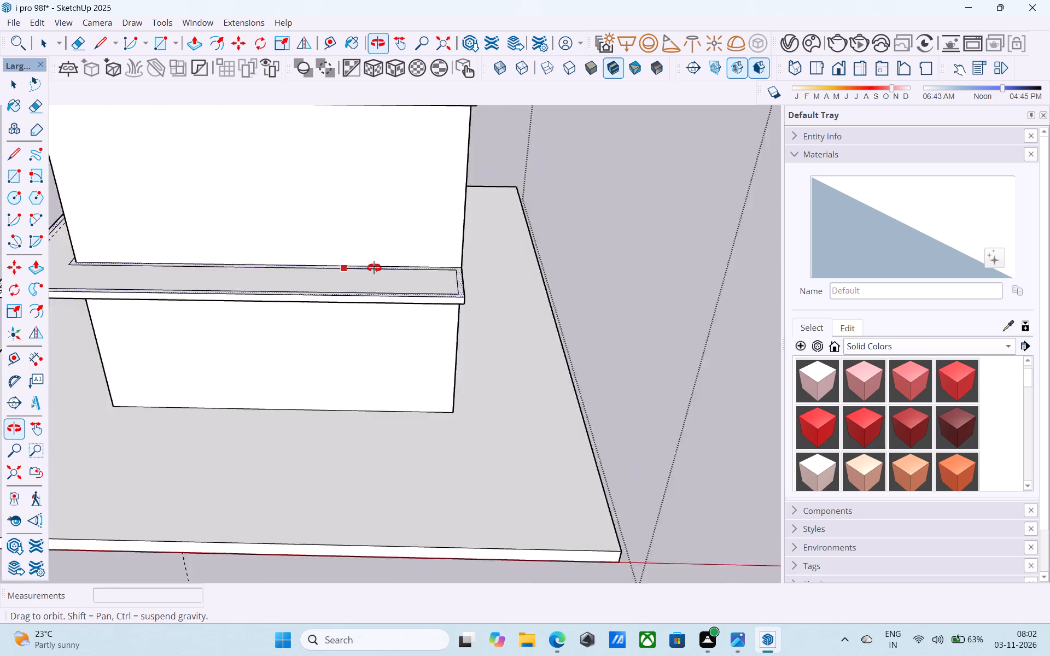
middle_drag(374, 268, 397, 282)
scroll(440, 309, up, 13)
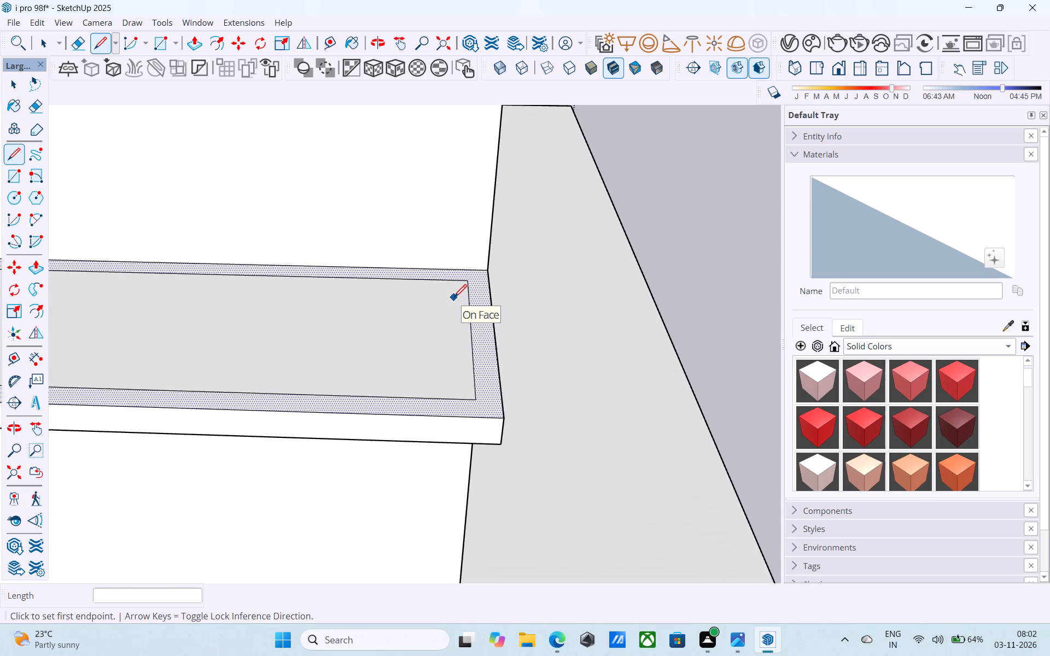
scroll(454, 298, down, 20)
scroll(454, 298, down, 3)
middle_drag(454, 298, 556, 269)
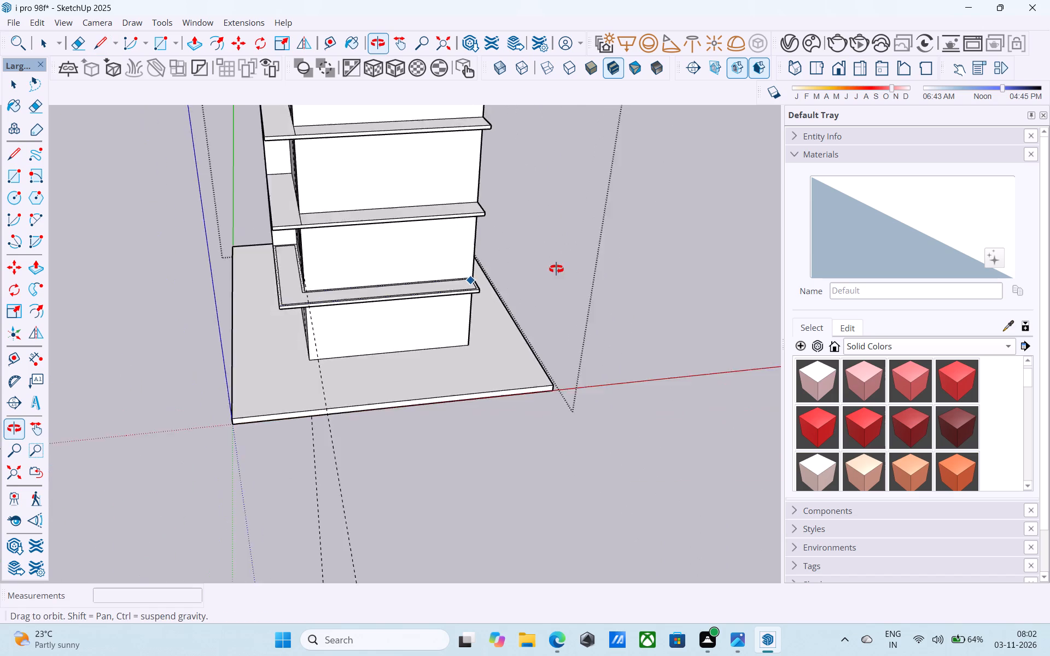
middle_drag(556, 269, 633, 255)
middle_drag(633, 255, 603, 266)
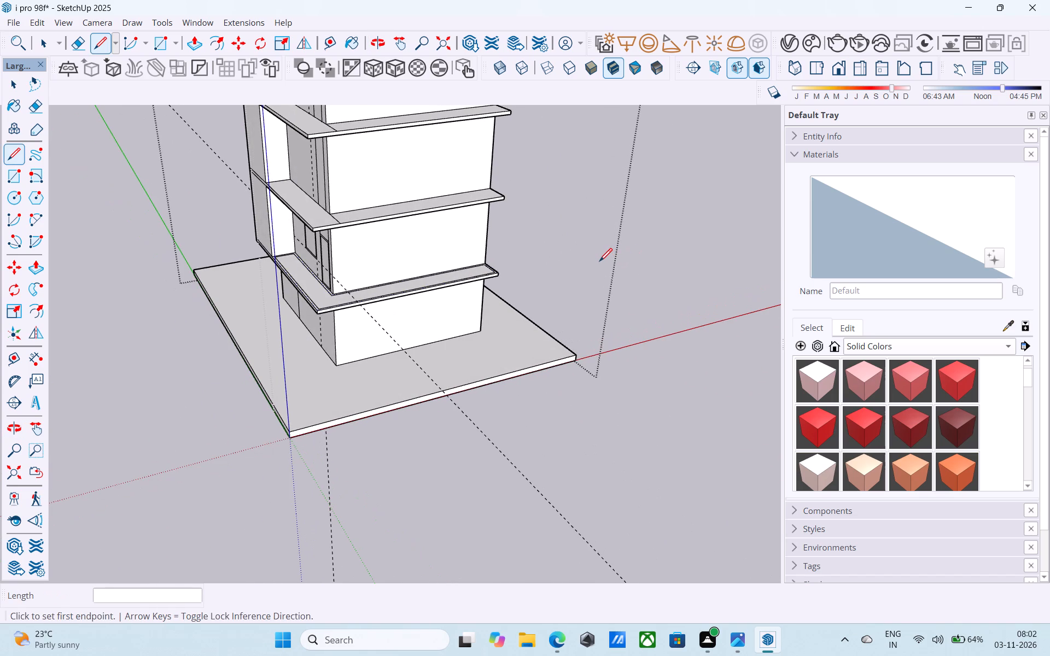
scroll(592, 266, down, 5)
middle_drag(541, 278, 525, 268)
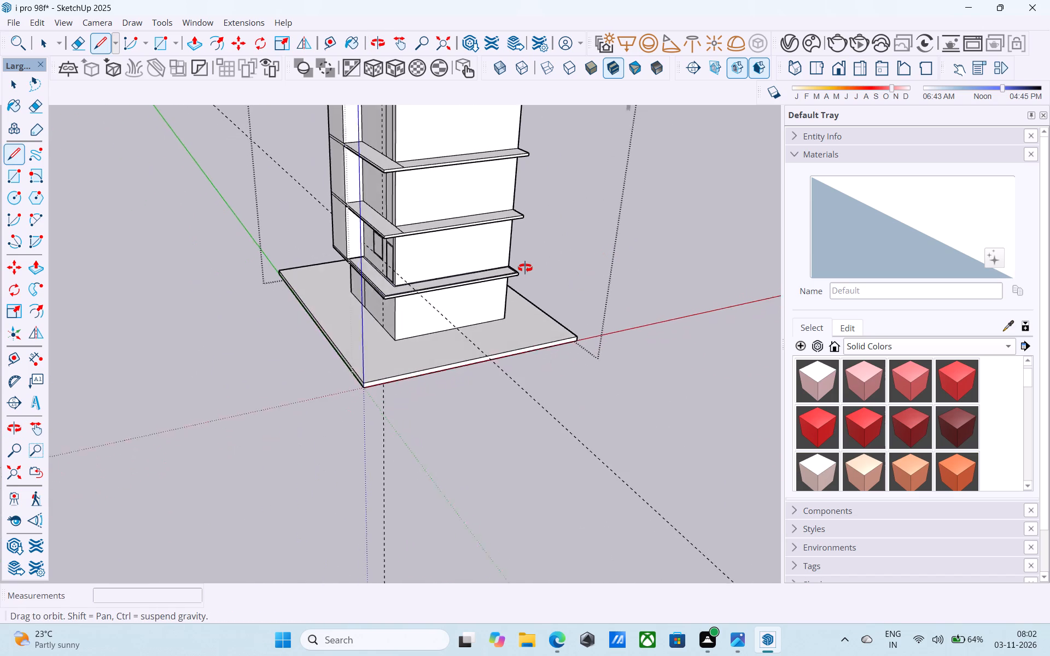
middle_drag(525, 268, 529, 255)
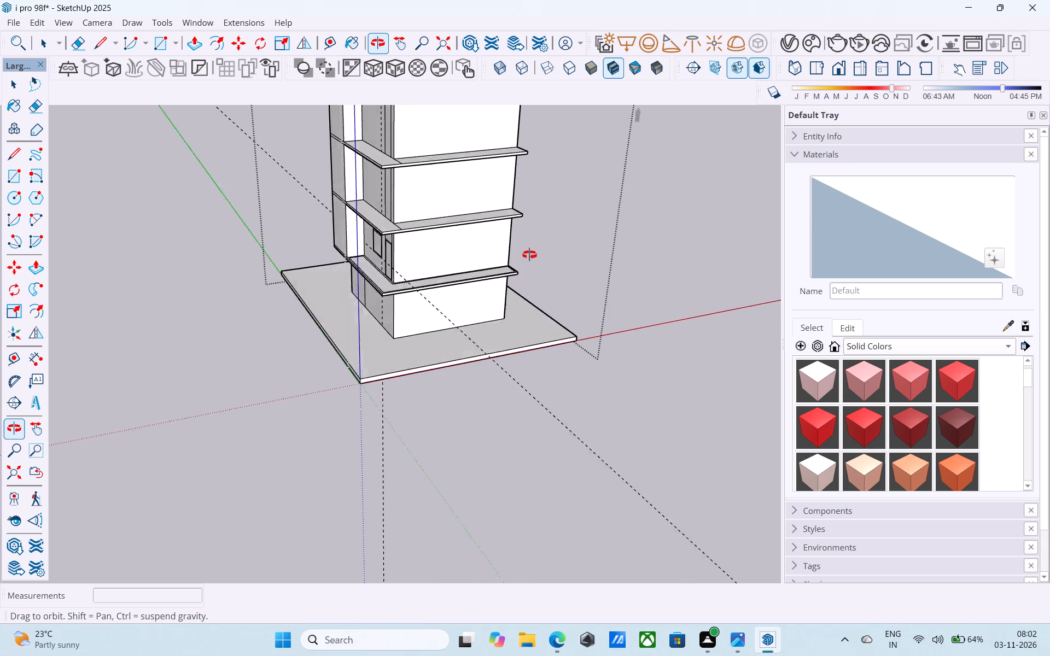
middle_drag(529, 255, 529, 254)
middle_drag(529, 254, 535, 220)
scroll(487, 242, up, 9)
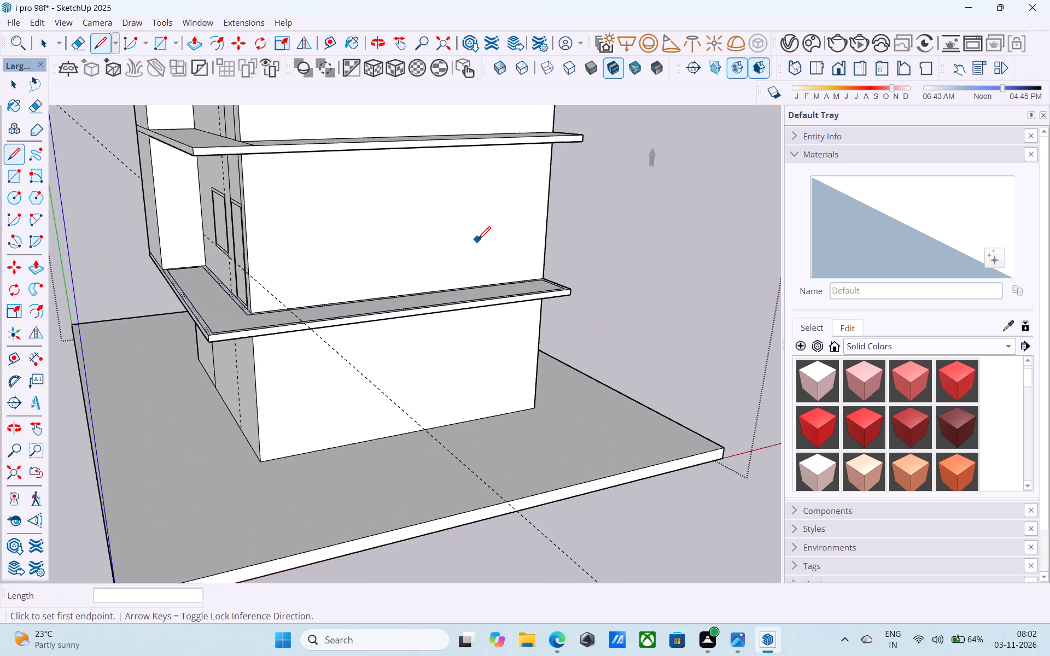
Copy the first upper storey wall's vertical corner edge, at the slab's end away from the bay, 10' along the long wall.
key(space)
scroll(512, 307, down, 4)
shift+middle_drag(512, 307, 532, 319)
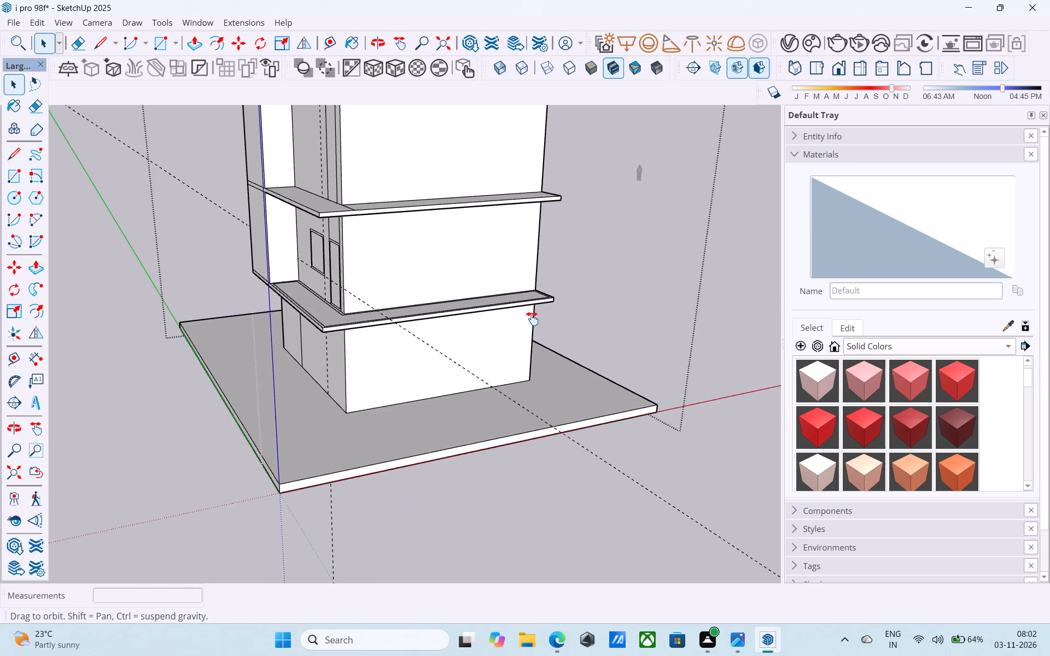
shift+middle_drag(532, 319, 306, 321)
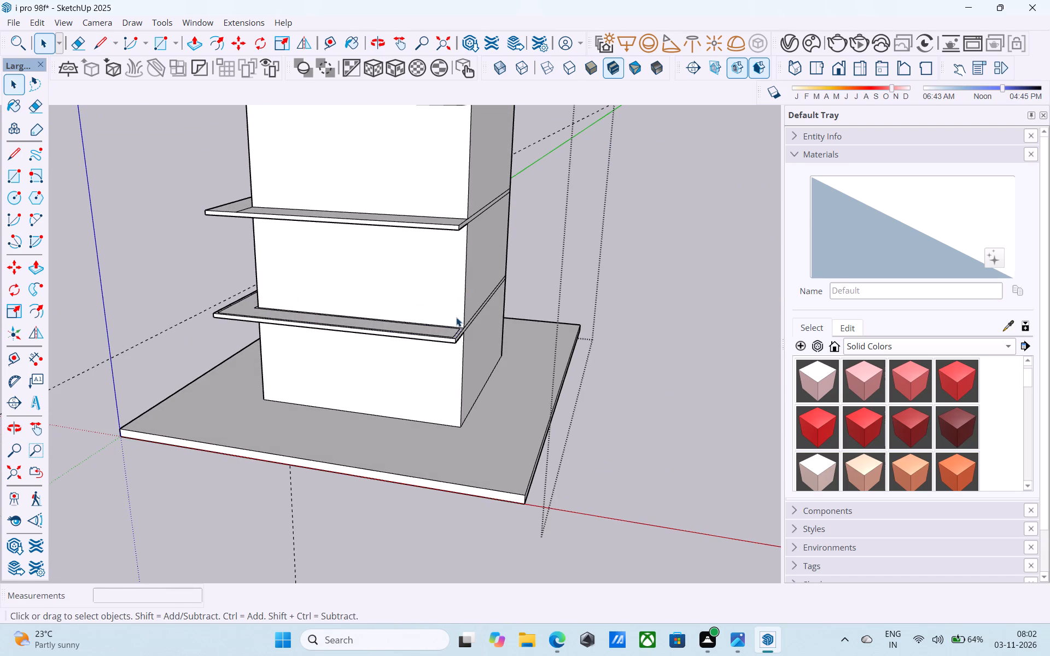
scroll(464, 303, up, 5)
click(465, 303)
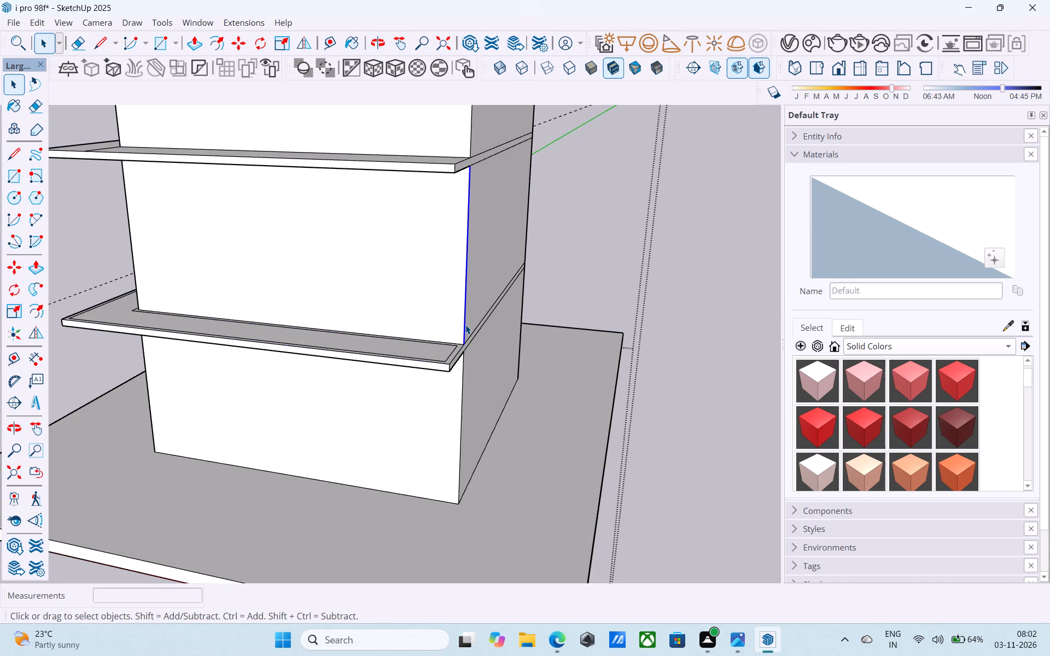
key(m)
scroll(464, 345, up, 10)
scroll(462, 348, down, 1)
scroll(462, 348, up, 2)
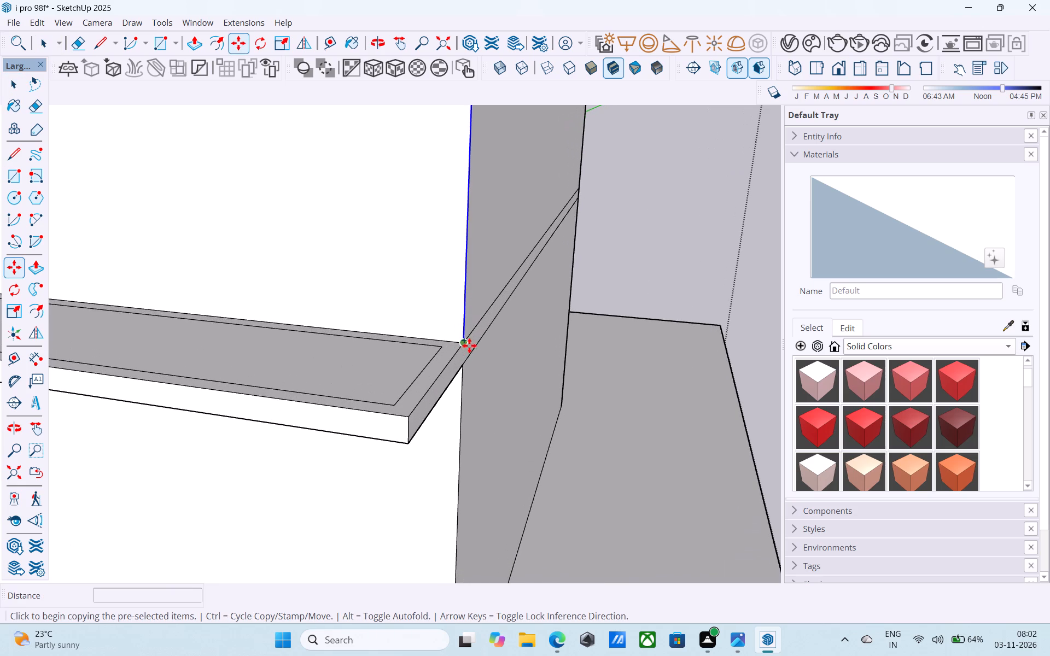
click(464, 341)
scroll(200, 278, down, 12)
shift+middle_drag(205, 277, 564, 348)
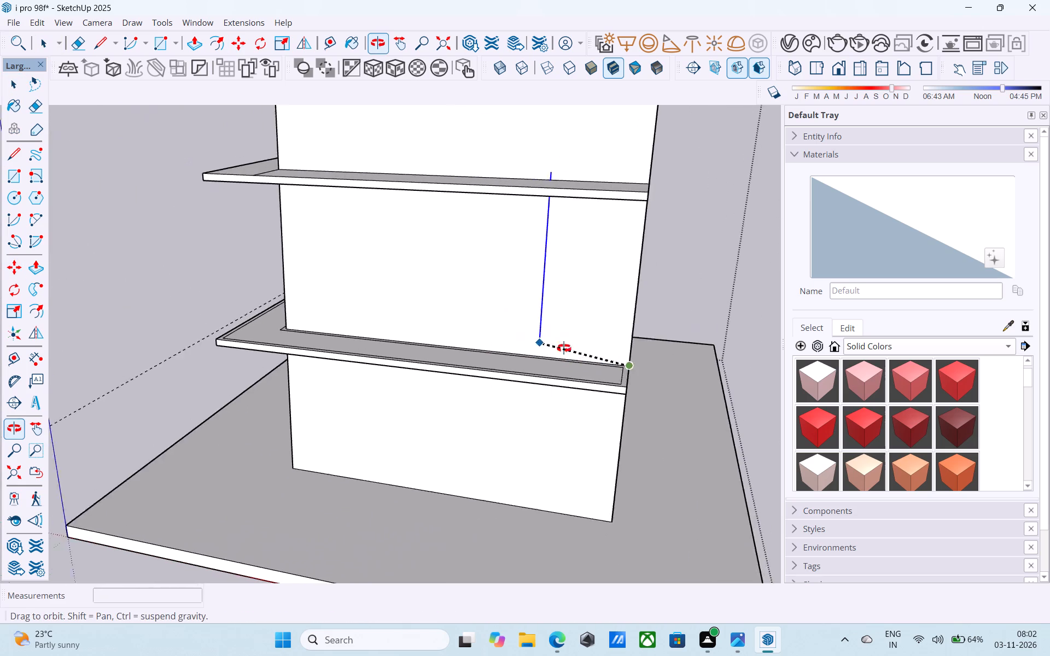
shift+middle_drag(564, 348, 568, 351)
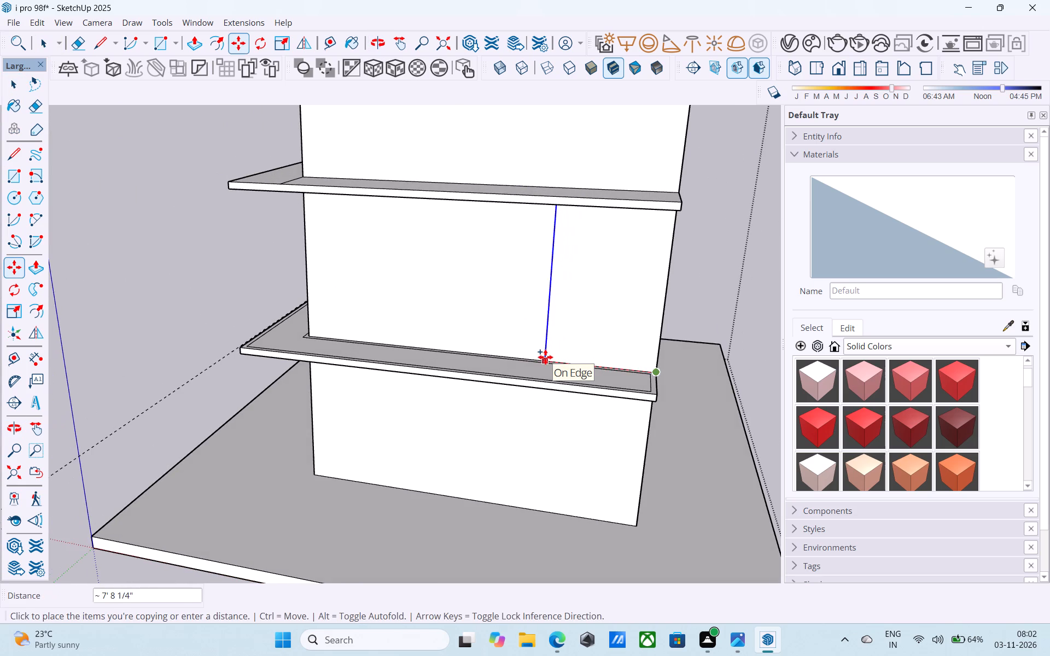
text(8')
key(Return)
text(10')
key(Return)
key(space)
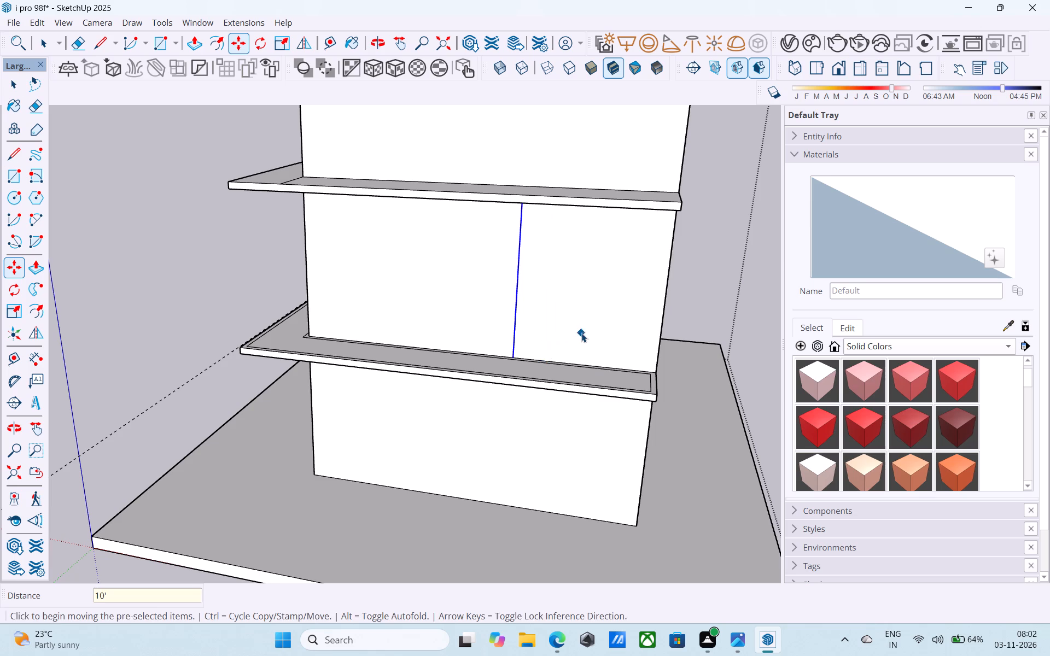
Pull the 10' wide wall panel on the first upper storey out to the slab's outer edge.
click(581, 333)
key(p)
click(581, 333)
click(569, 395)
click(555, 315)
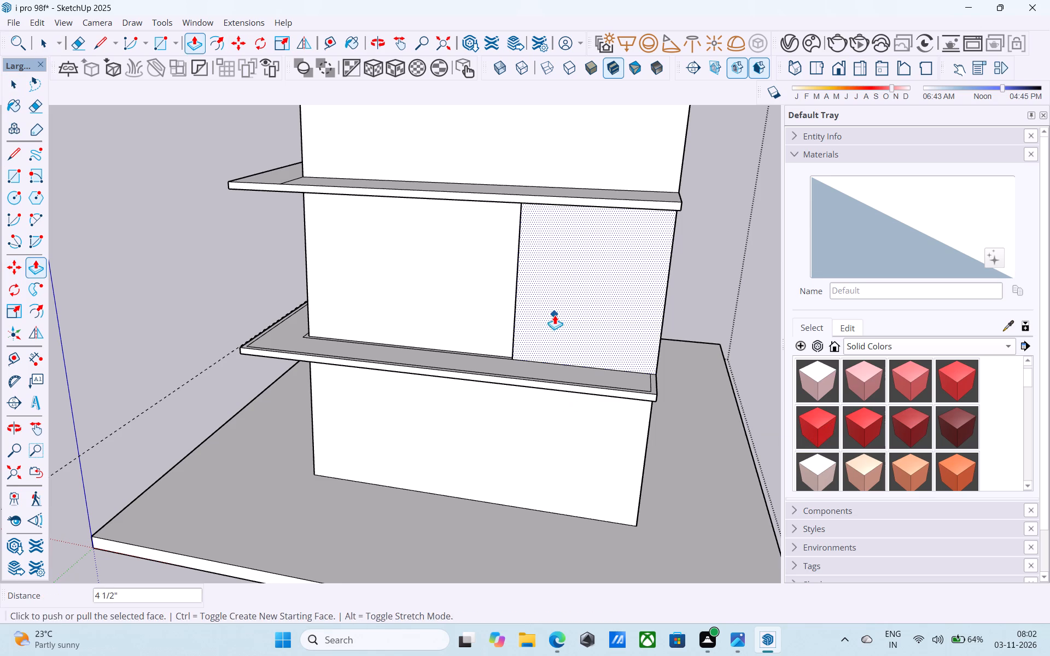
click(527, 395)
click(542, 334)
click(469, 377)
key(space)
Draw a vertical line about 37' long from the pulled-out panel's inner top corner up the long wall to the top slab's underside.
scroll(508, 338, down, 7)
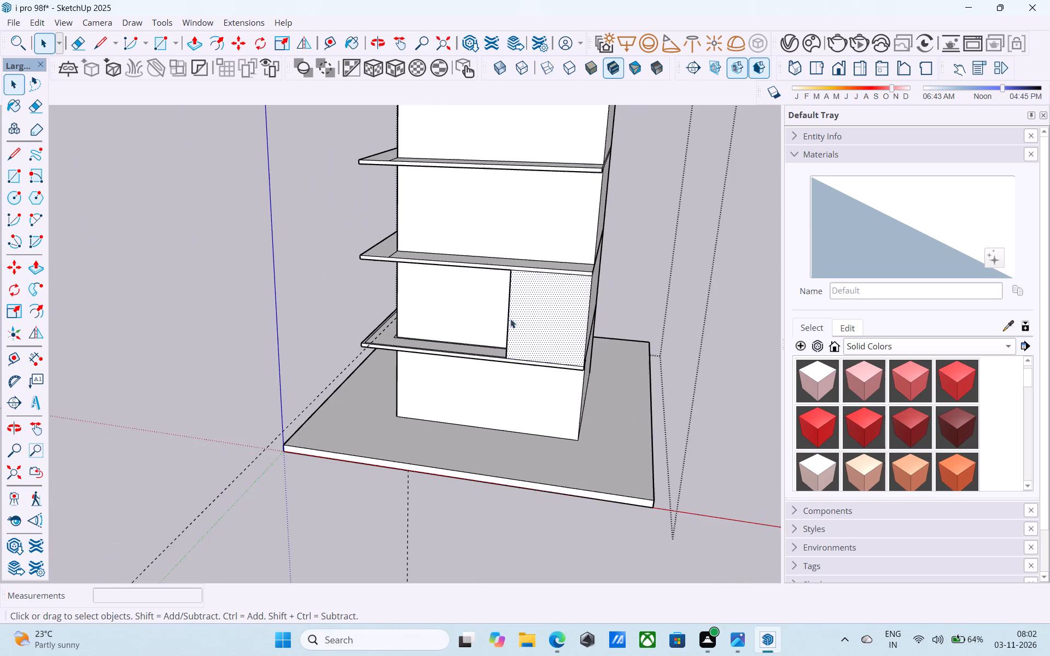
middle_drag(520, 290, 639, 268)
scroll(558, 201, up, 5)
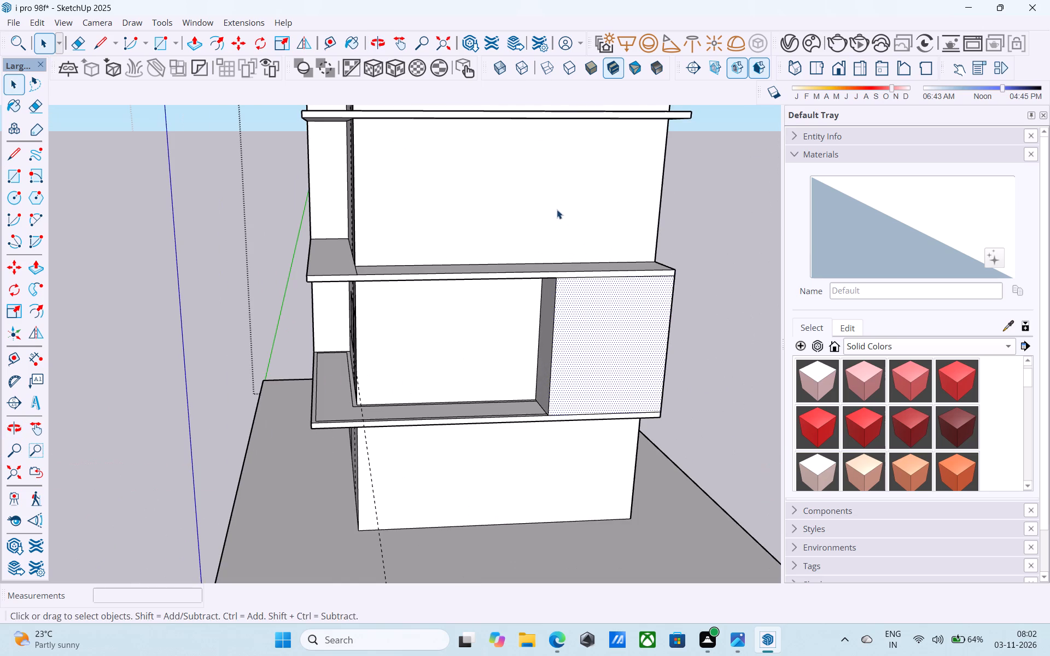
key(l)
scroll(549, 304, up, 10)
middle_drag(549, 303, 570, 171)
middle_drag(569, 172, 562, 180)
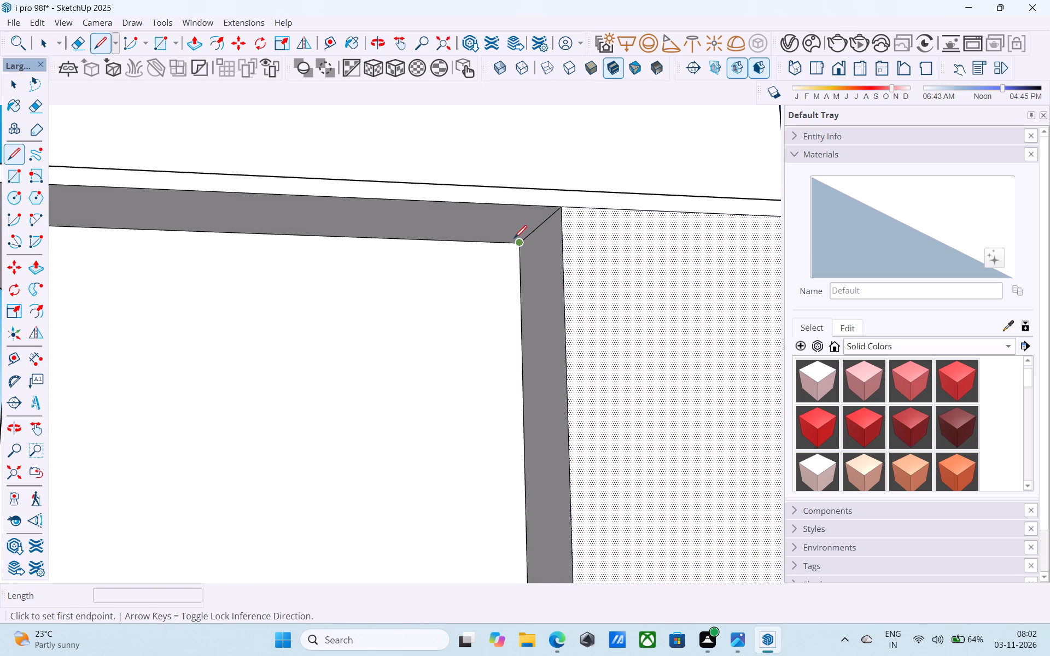
click(517, 242)
scroll(520, 261, down, 18)
middle_drag(515, 287, 500, 337)
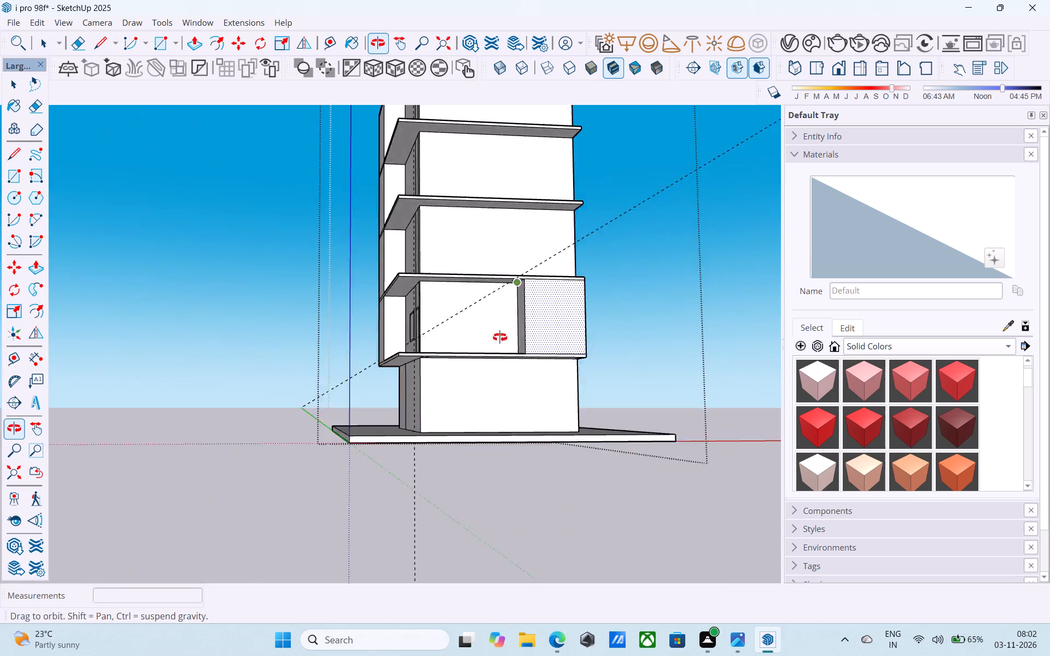
middle_drag(500, 337, 500, 467)
scroll(532, 391, down, 4)
shift+middle_drag(533, 391, 558, 458)
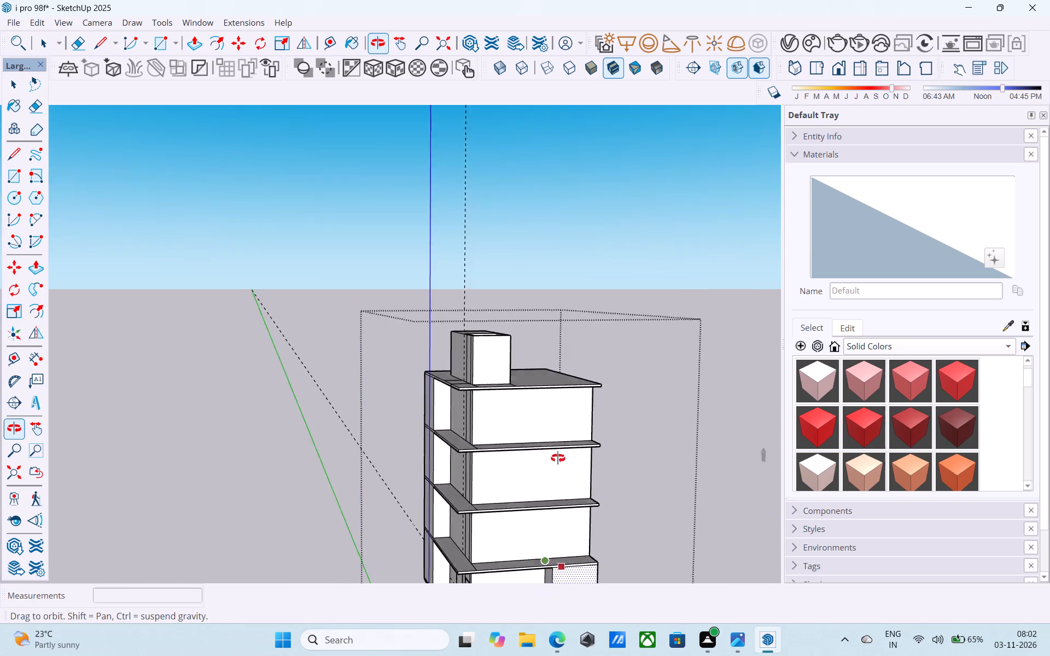
shift+middle_drag(558, 458, 501, 311)
scroll(526, 294, up, 13)
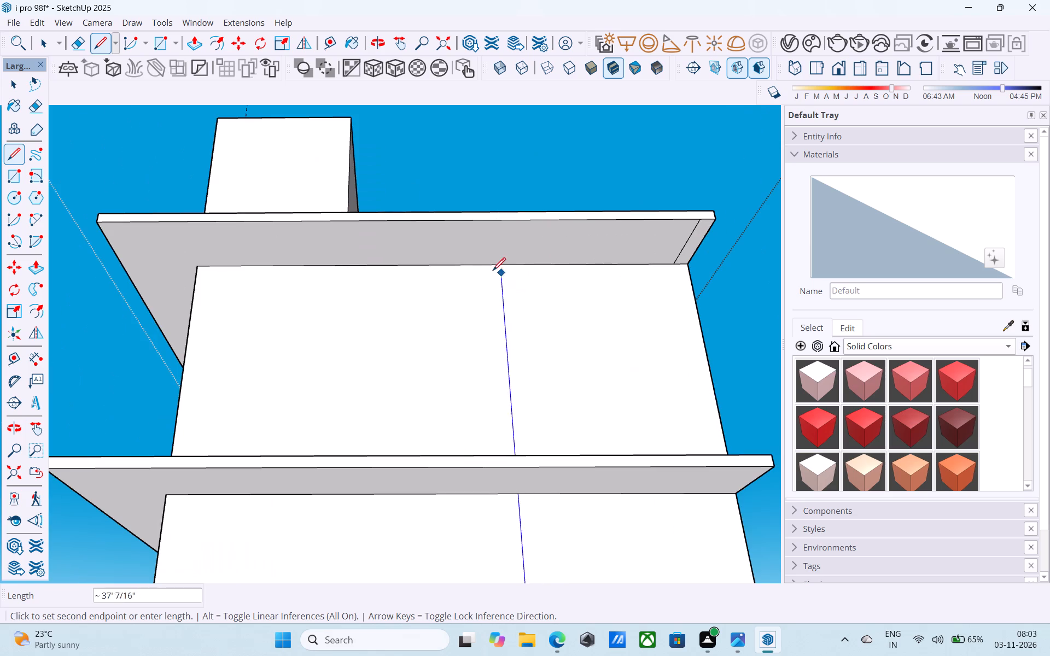
click(499, 263)
scroll(485, 229, down, 10)
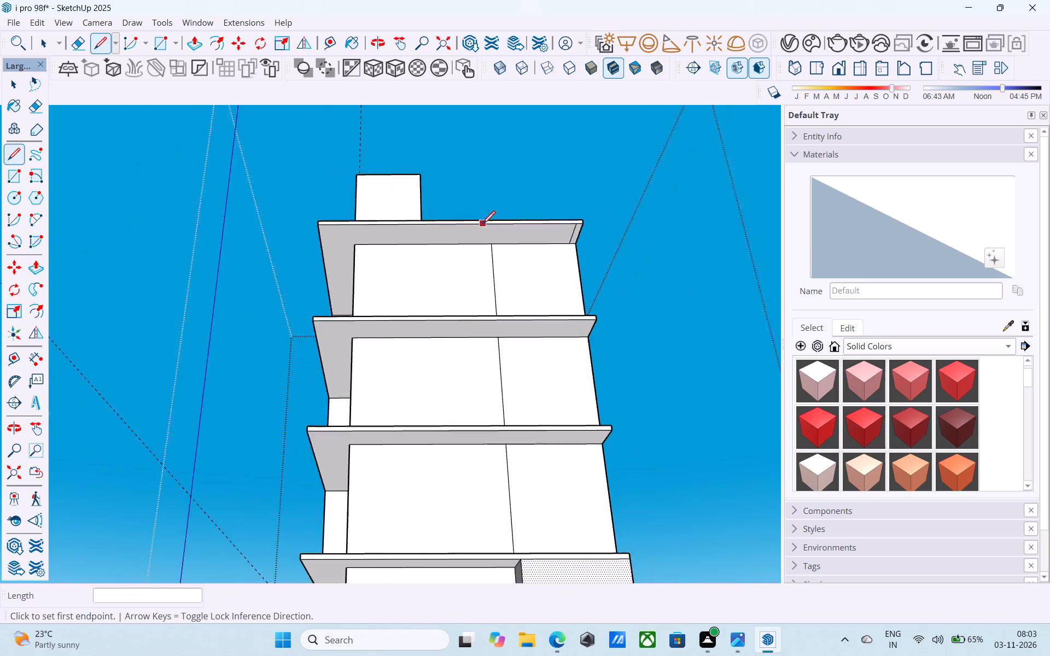
Pull the top storey's wall panel beside the new vertical line out 4', flush with the slab edge.
scroll(482, 225, down, 2)
key(space)
click(503, 269)
scroll(503, 269, down, 5)
key(p)
click(503, 269)
scroll(503, 270, down, 5)
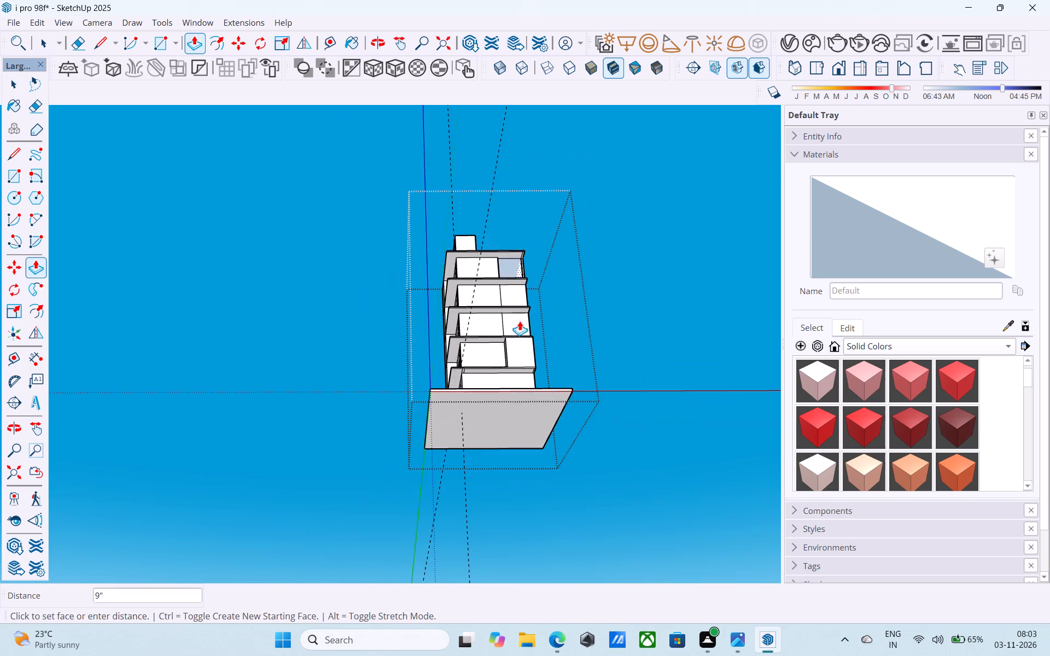
scroll(526, 341, up, 9)
click(510, 356)
Pull the matching wall panels on the two middle upper storeys out flush with the slab edges.
scroll(520, 286, down, 4)
shift+middle_drag(520, 286, 506, 380)
scroll(500, 342, up, 2)
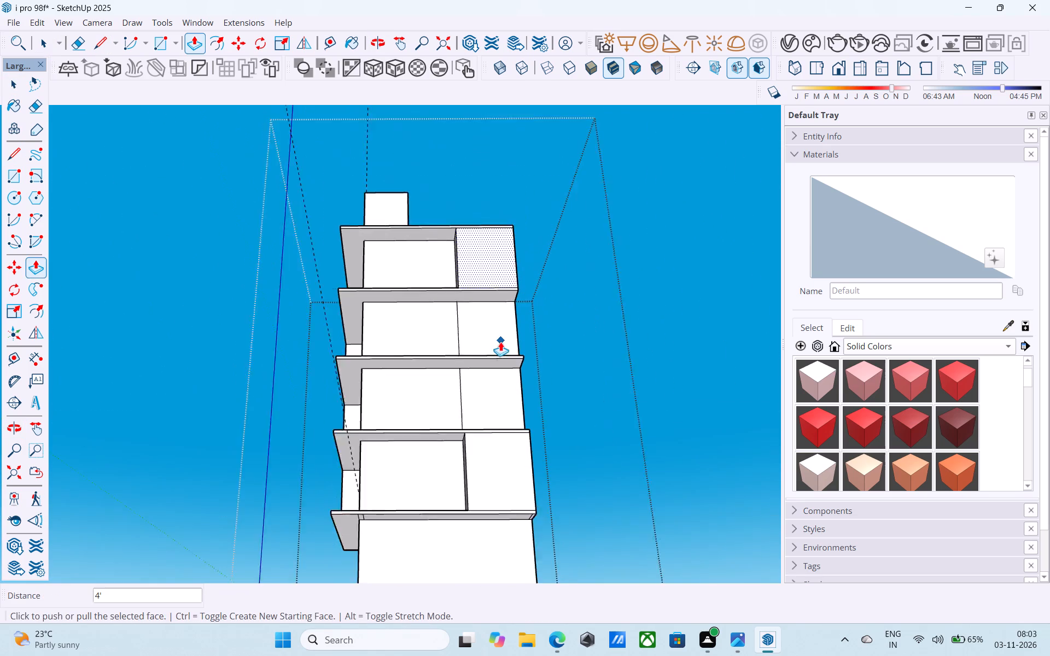
scroll(500, 342, up, 7)
key(space)
click(489, 331)
key(p)
double_click(489, 331)
scroll(485, 318, down, 6)
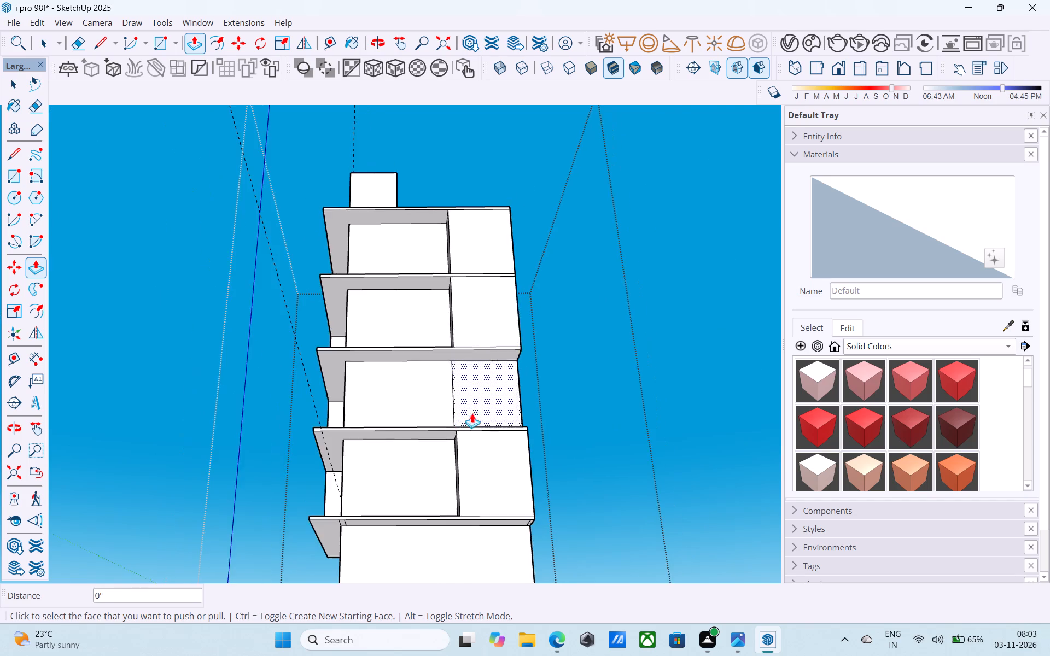
scroll(458, 425, up, 7)
double_click(486, 395)
click(491, 388)
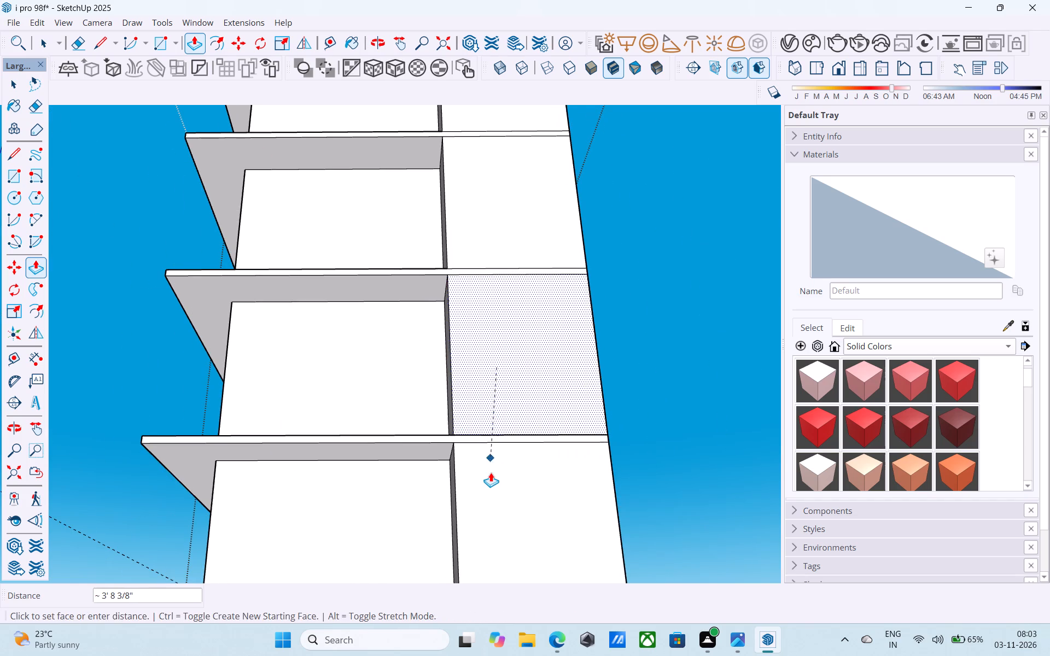
click(491, 476)
scroll(475, 441, down, 7)
middle_drag(475, 368, 612, 307)
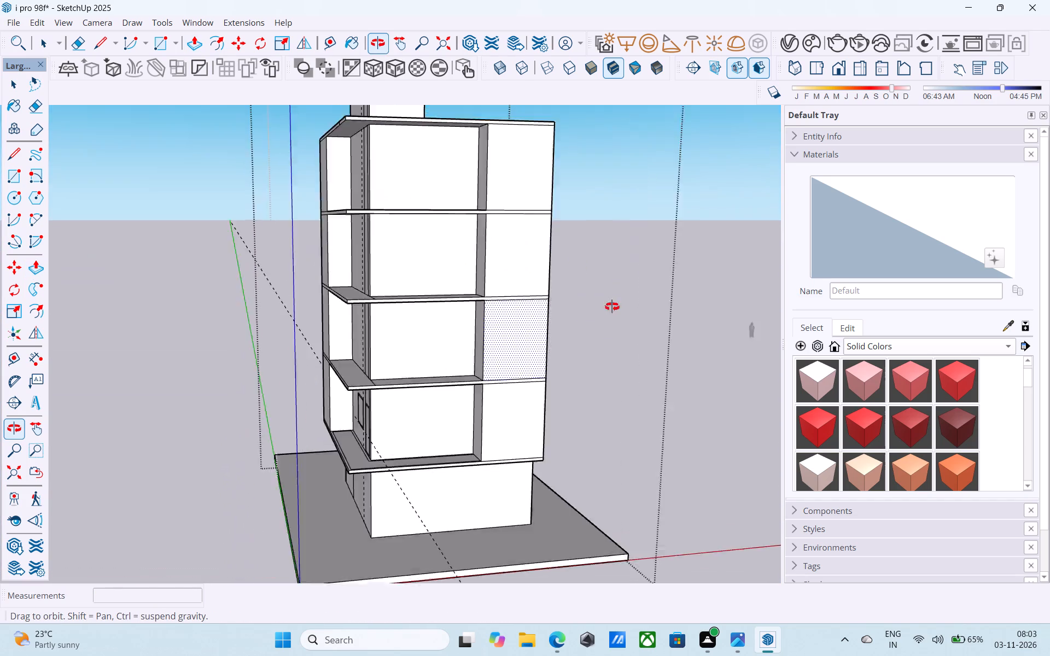
Erase the leftover seam lines running from the wall corner to the slab edge on the three balcony slabs below the roof slab.
middle_drag(612, 307, 712, 384)
scroll(574, 307, up, 5)
middle_drag(484, 288, 482, 322)
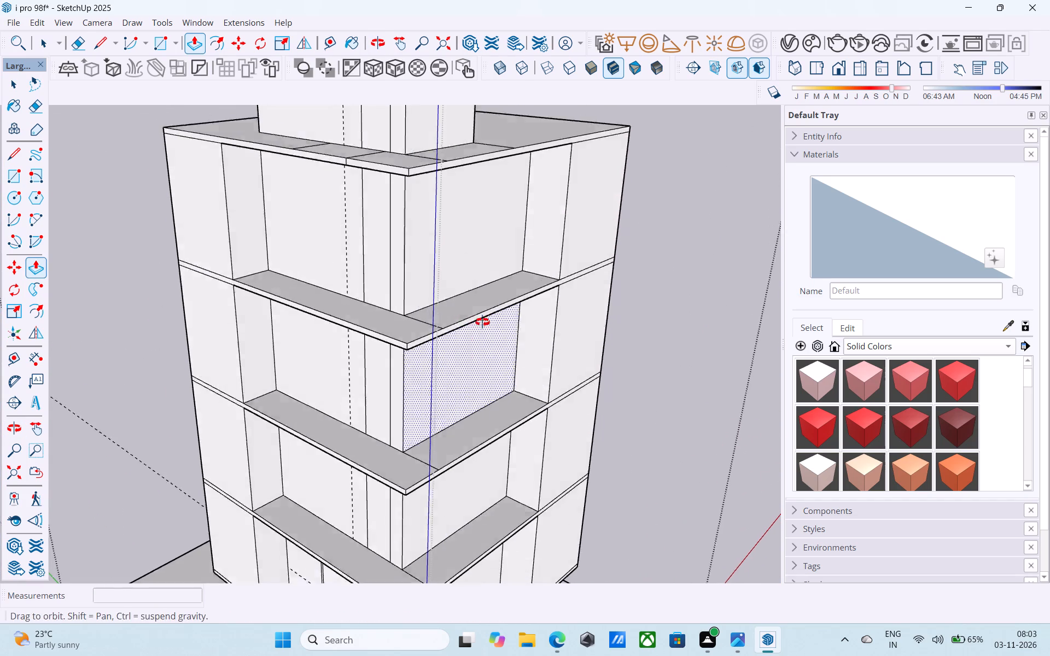
middle_drag(482, 322, 482, 323)
key(e)
scroll(461, 315, up, 7)
drag(400, 366, 390, 370)
scroll(389, 371, down, 5)
shift+middle_drag(389, 379, 359, 152)
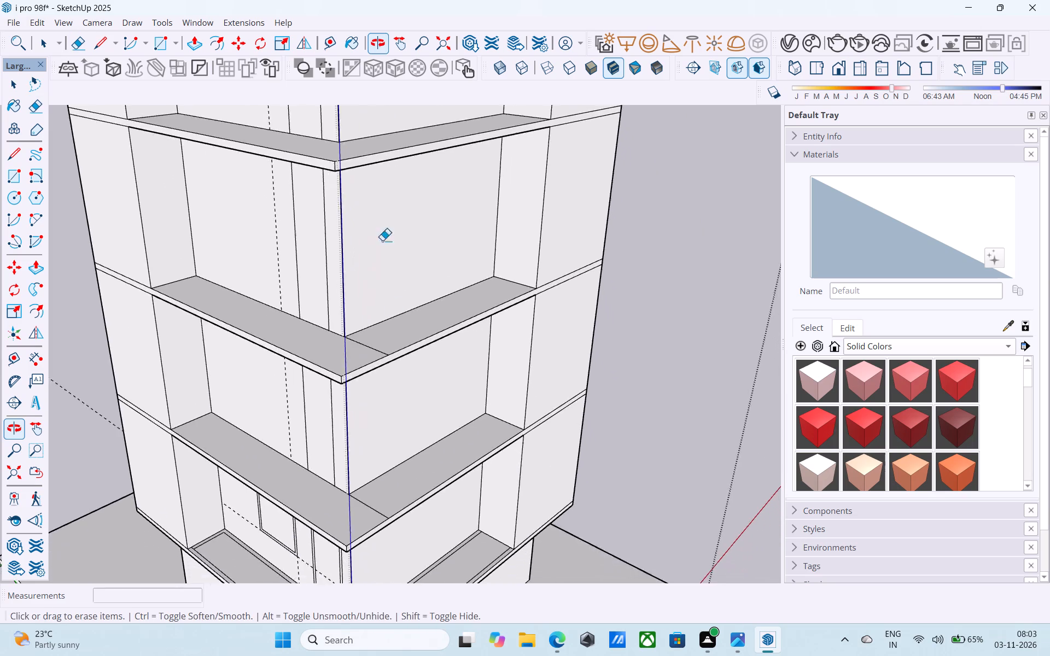
scroll(390, 313, up, 10)
click(356, 378)
scroll(356, 385, down, 6)
shift+middle_drag(358, 388, 348, 132)
scroll(355, 389, up, 6)
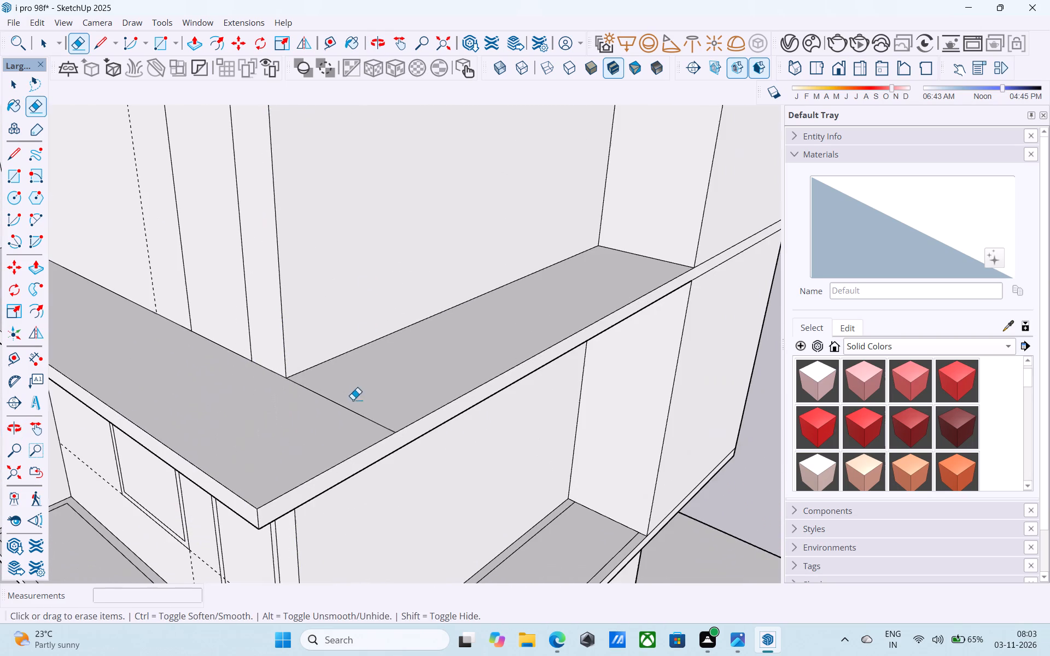
drag(346, 412, 358, 404)
scroll(358, 405, down, 6)
shift+middle_drag(353, 402, 359, 114)
scroll(340, 354, down, 5)
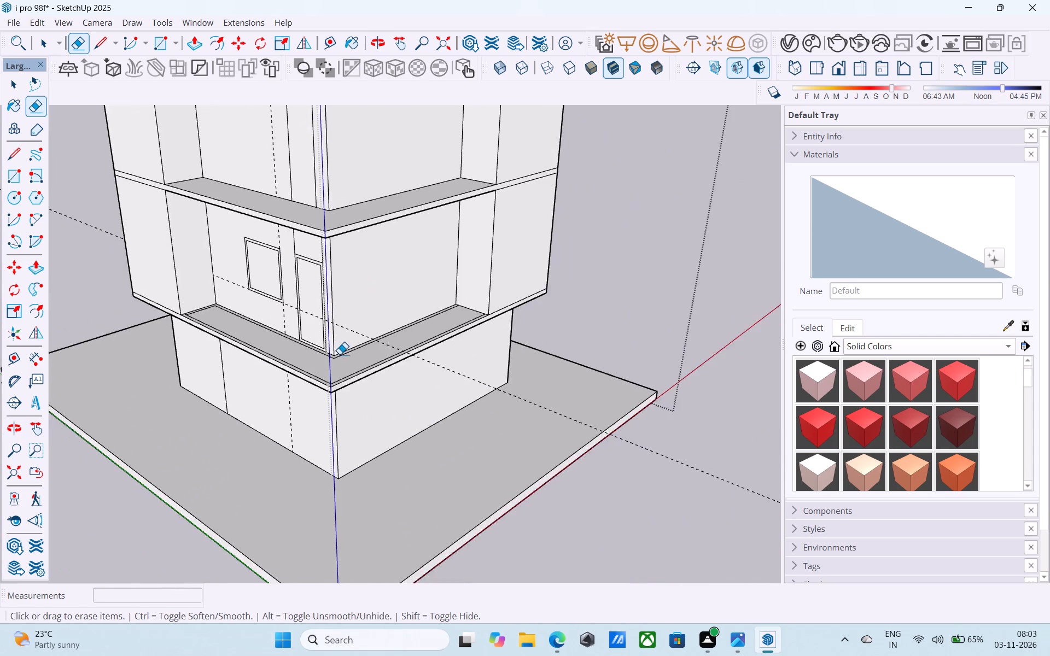
Examine the lower balcony, the ground floor and the projecting bays from both sides of the building.
shift+middle_drag(340, 354, 479, 403)
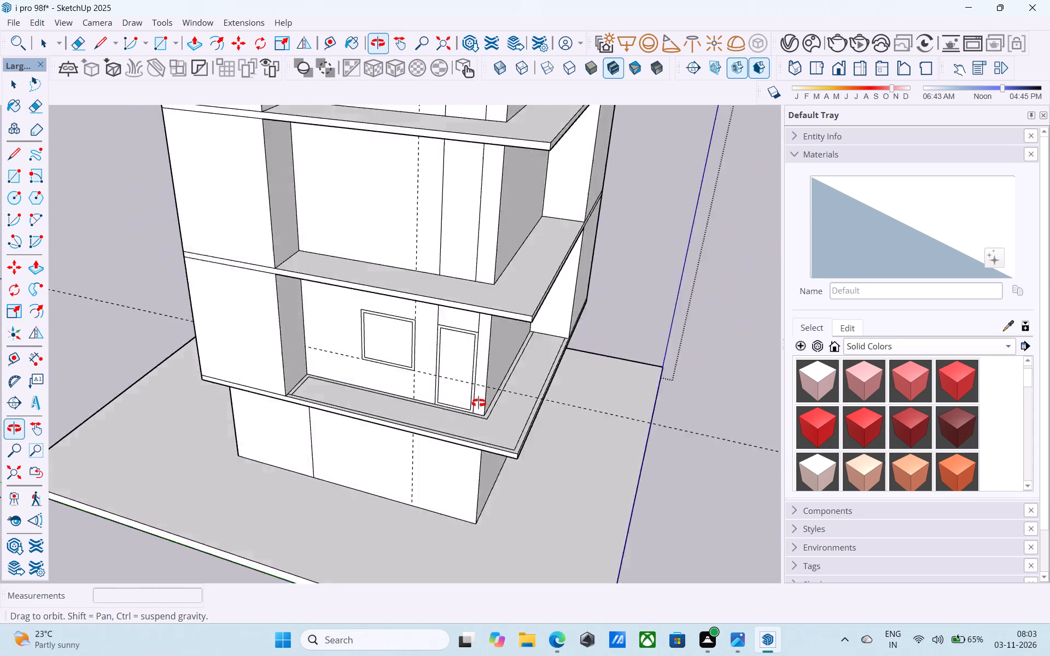
shift+middle_drag(479, 403, 527, 303)
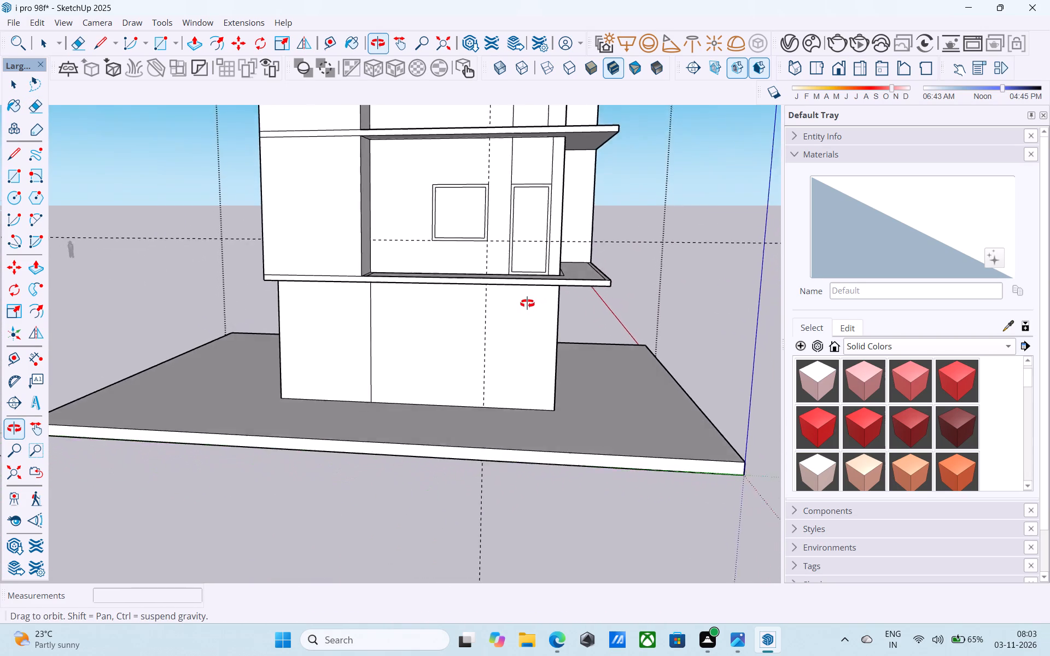
shift+middle_drag(527, 303, 207, 436)
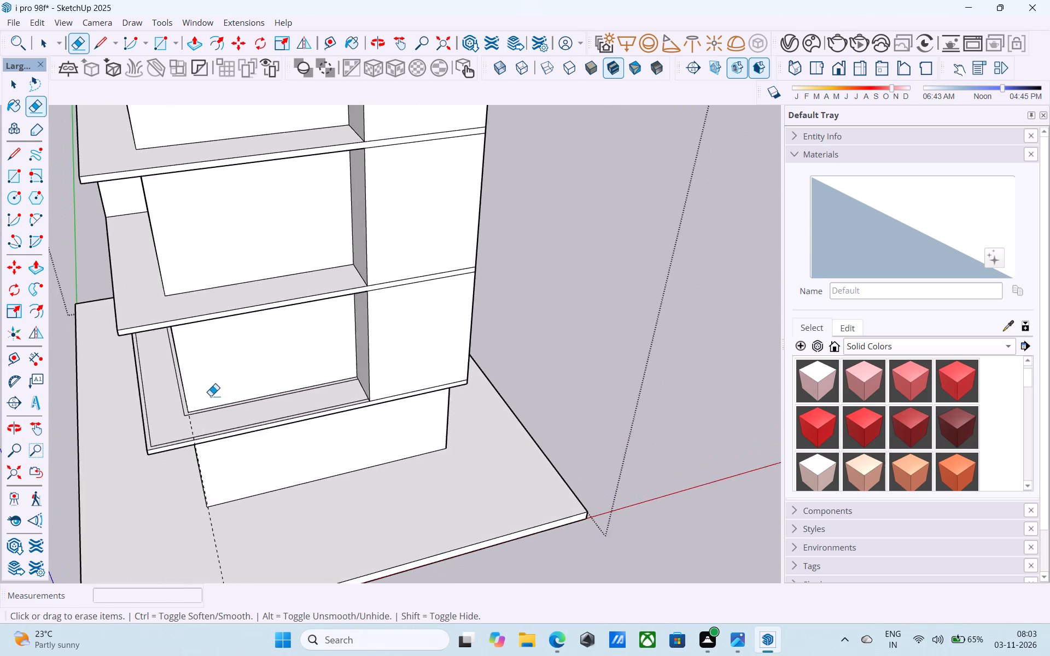
scroll(220, 386, down, 6)
shift+middle_drag(223, 383, 469, 370)
scroll(378, 316, down, 6)
middle_drag(376, 317, 412, 317)
middle_drag(383, 304, 448, 339)
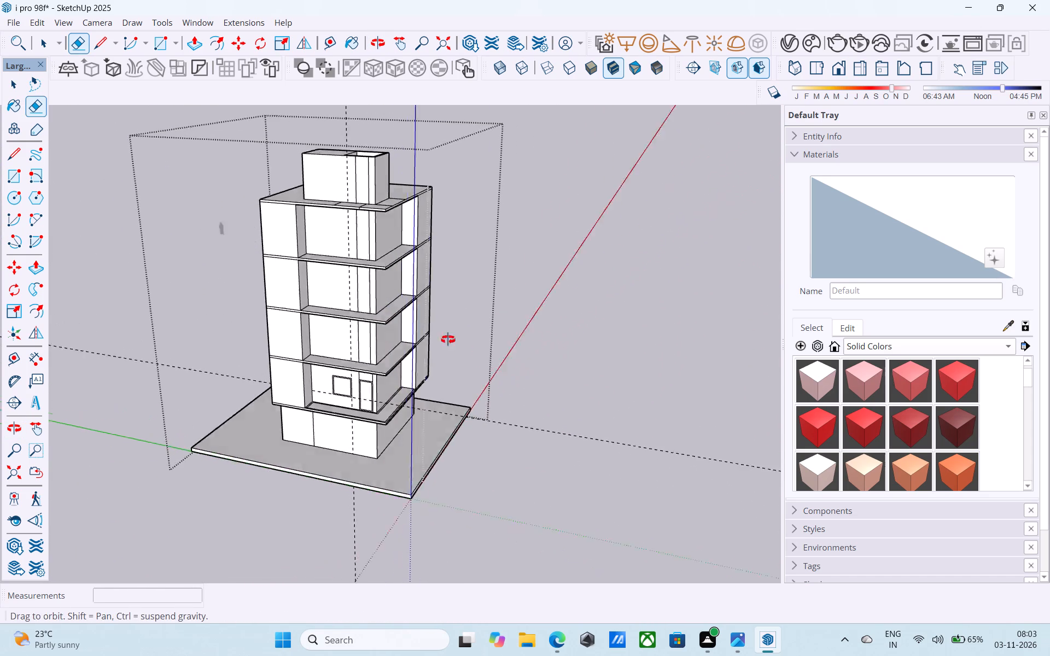
middle_drag(448, 339, 514, 362)
Draw a 6" vertical line down the roof slab's edge face from the outer end of the existing cross line.
scroll(412, 263, up, 5)
scroll(302, 189, up, 6)
key(l)
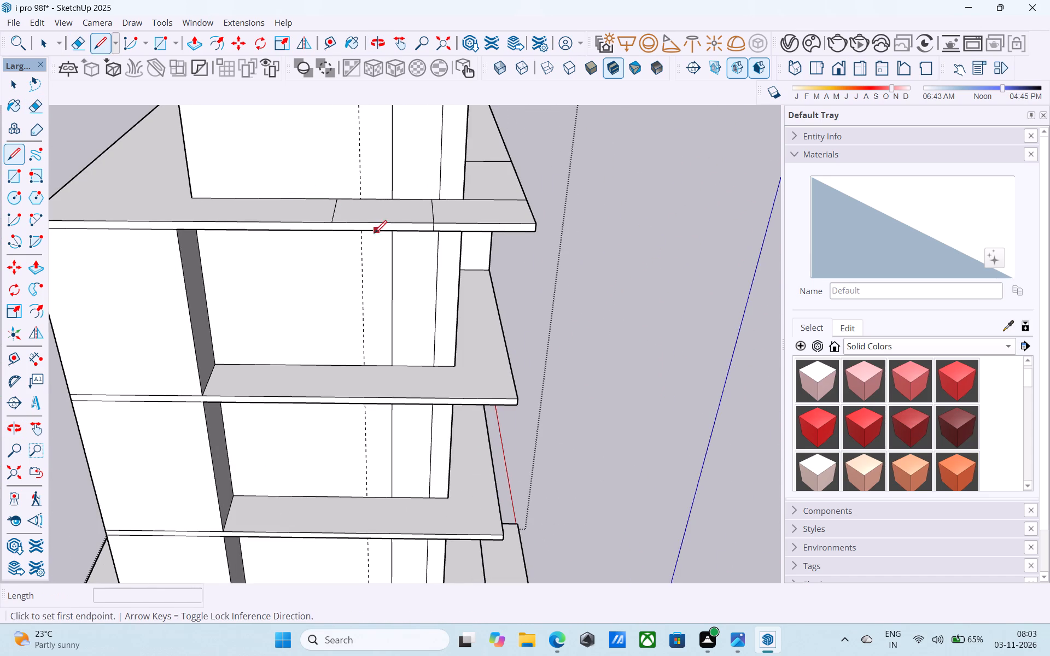
scroll(373, 235, up, 4)
scroll(328, 224, down, 4)
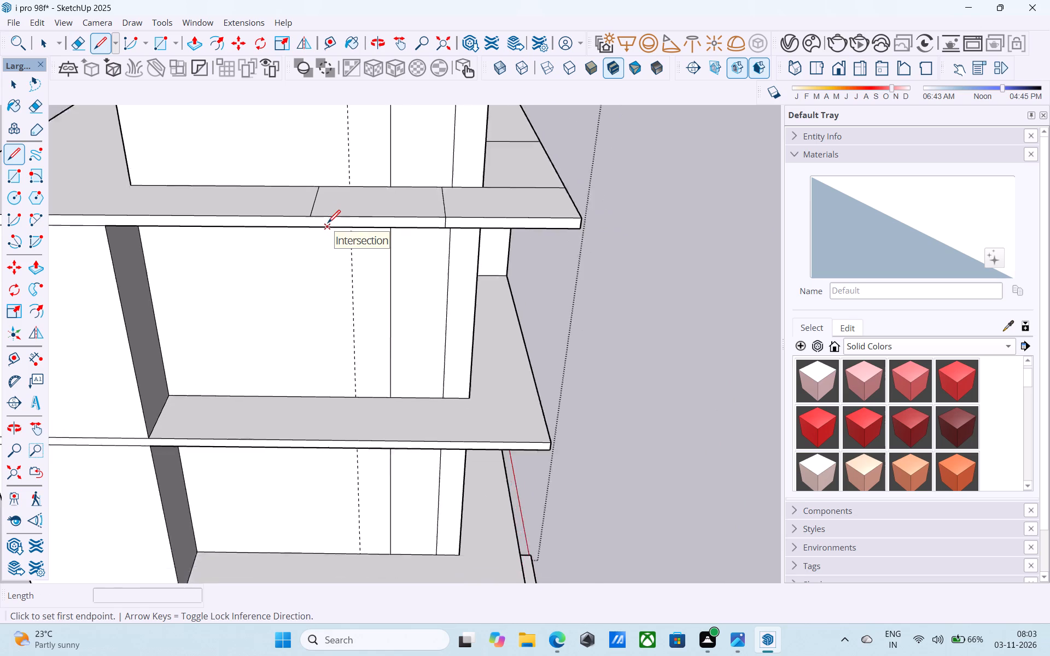
scroll(328, 224, down, 1)
middle_drag(329, 226, 349, 197)
scroll(307, 225, up, 4)
click(307, 222)
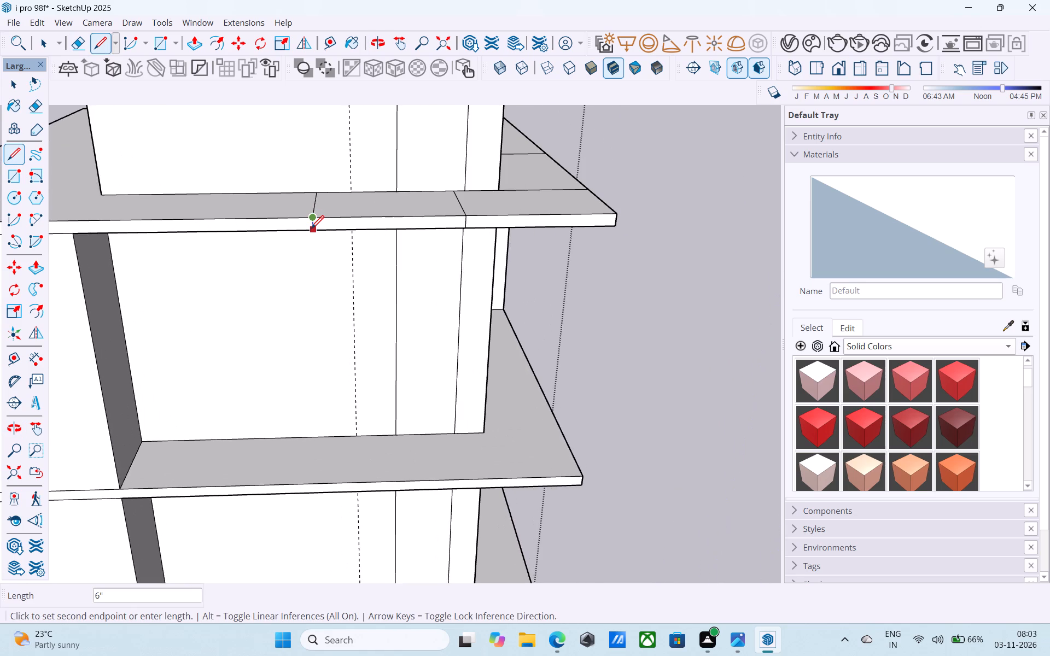
click(311, 230)
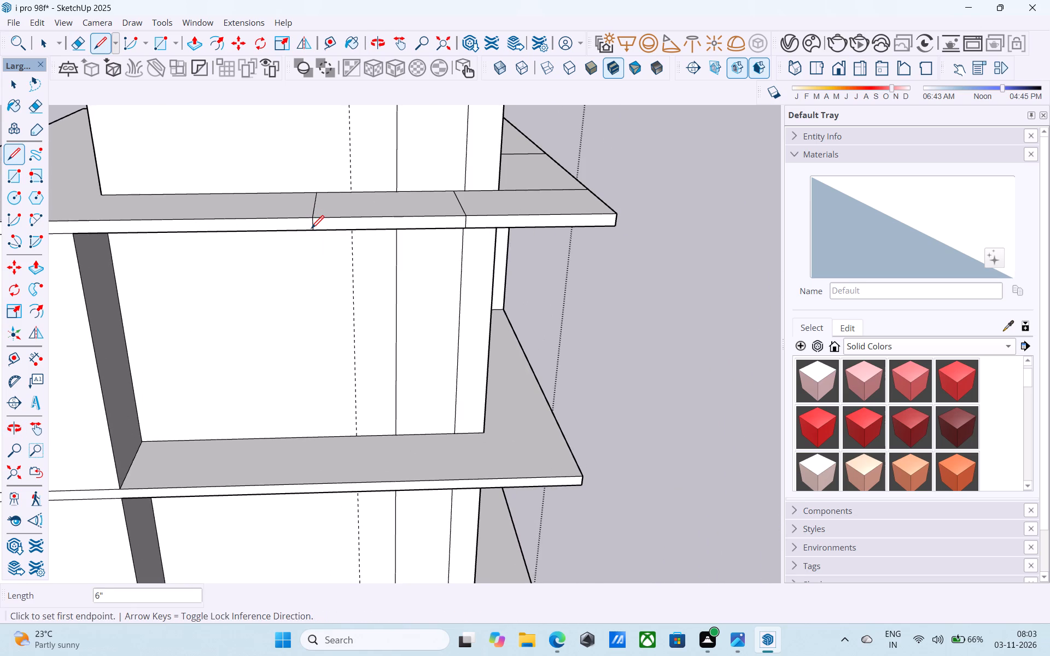
Draw a 4' line across the roof slab's top from the guide at the rooftop block's base to the slab's outer edge.
scroll(311, 230, down, 5)
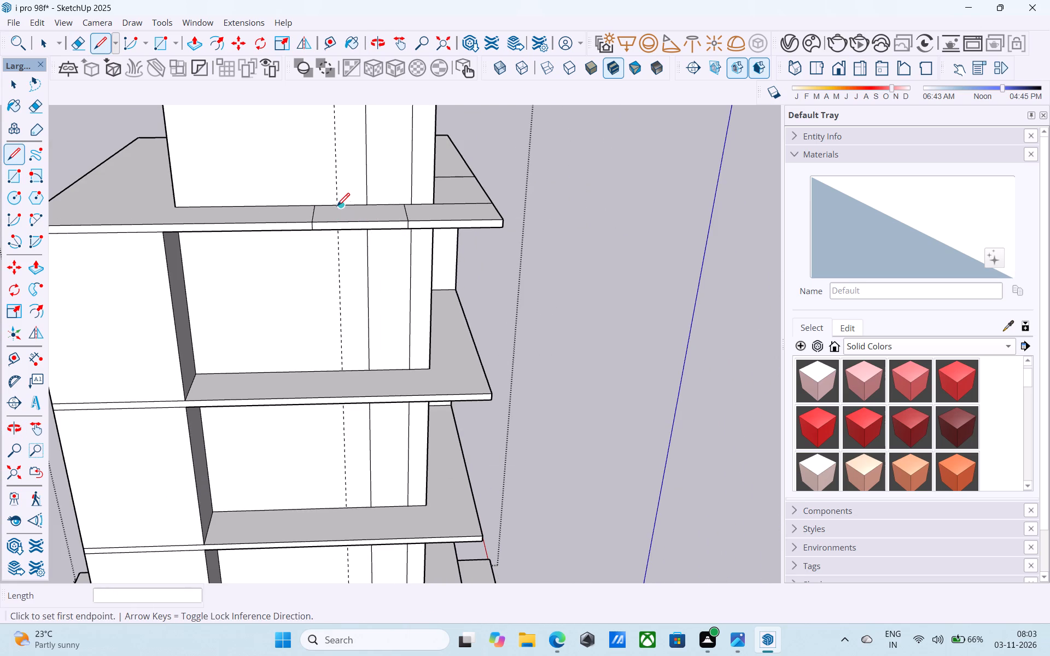
scroll(337, 207, up, 4)
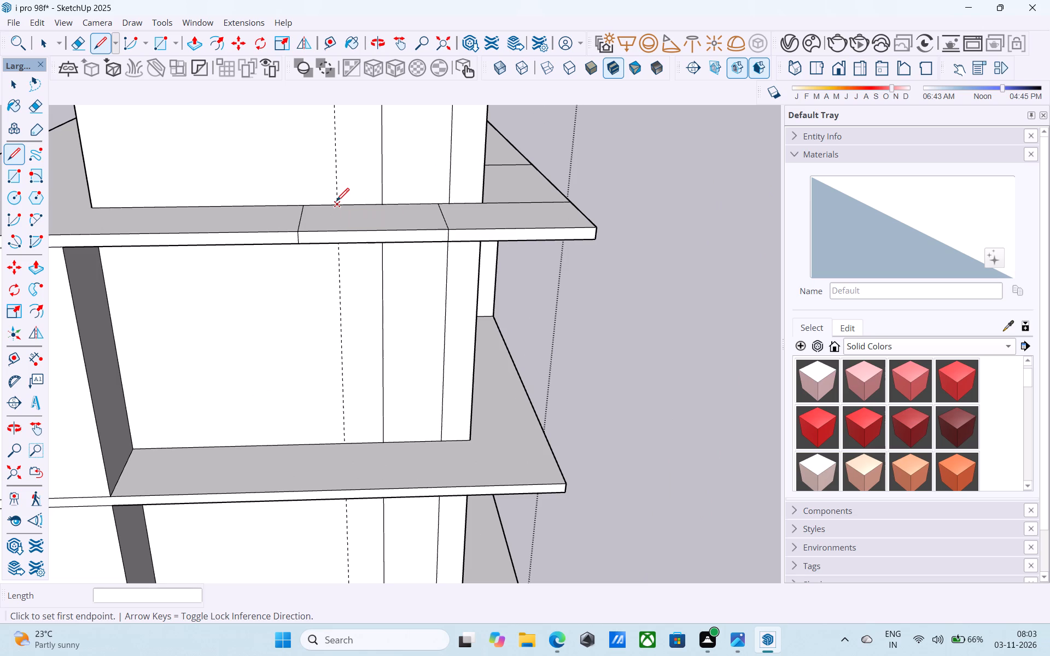
click(337, 201)
click(332, 236)
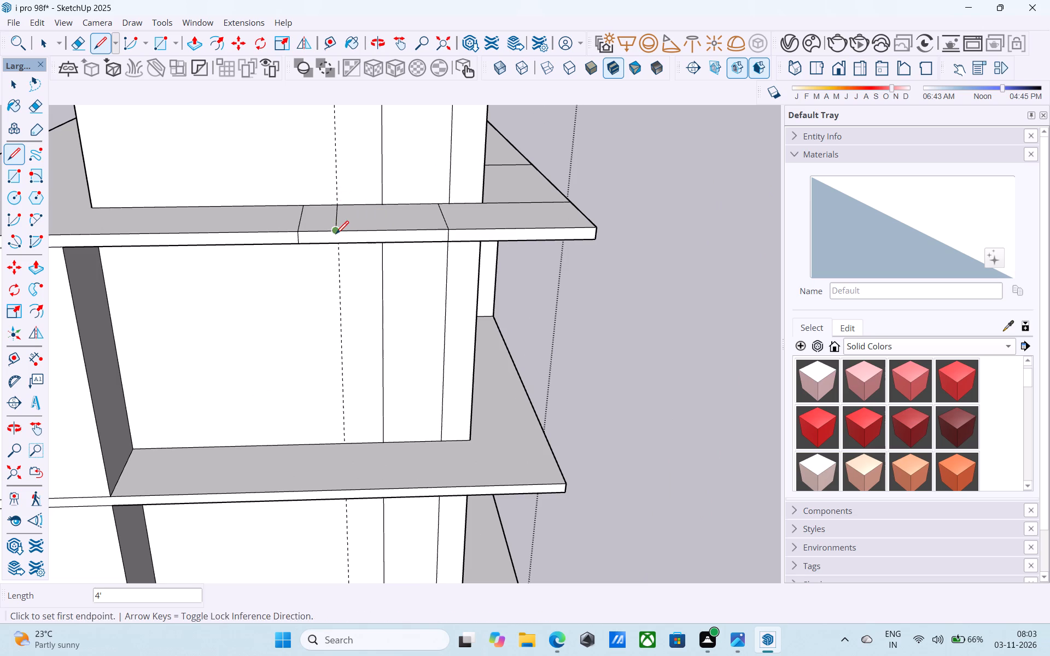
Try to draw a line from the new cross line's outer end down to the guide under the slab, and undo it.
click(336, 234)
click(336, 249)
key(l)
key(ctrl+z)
Draw a 6" vertical line down the roof slab's edge face from the outer end of the 4' cross line.
scroll(339, 236, up, 8)
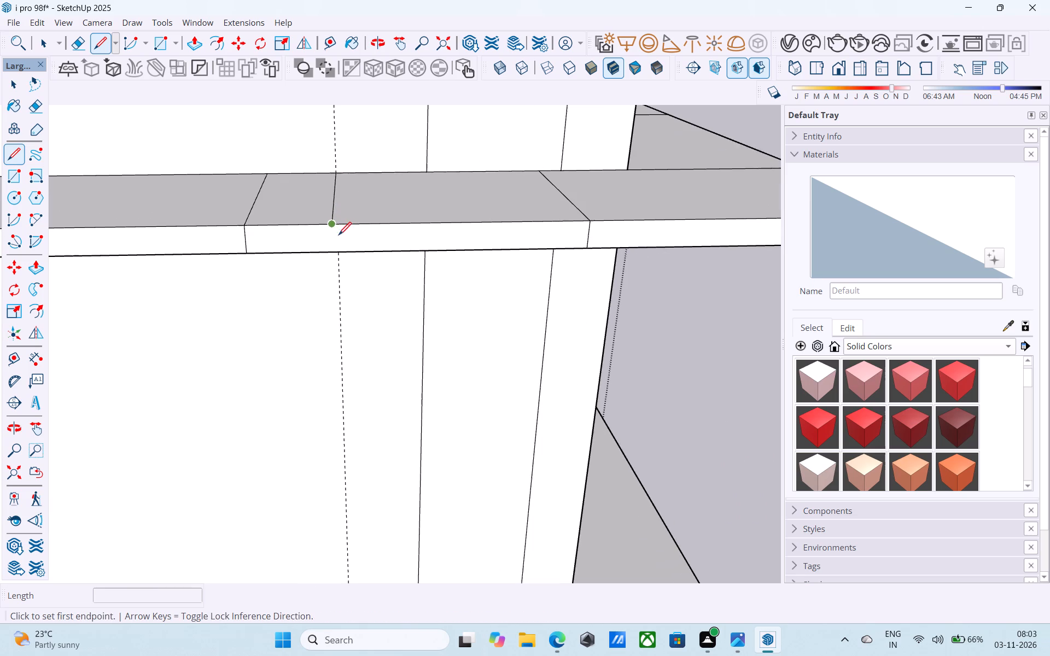
click(332, 222)
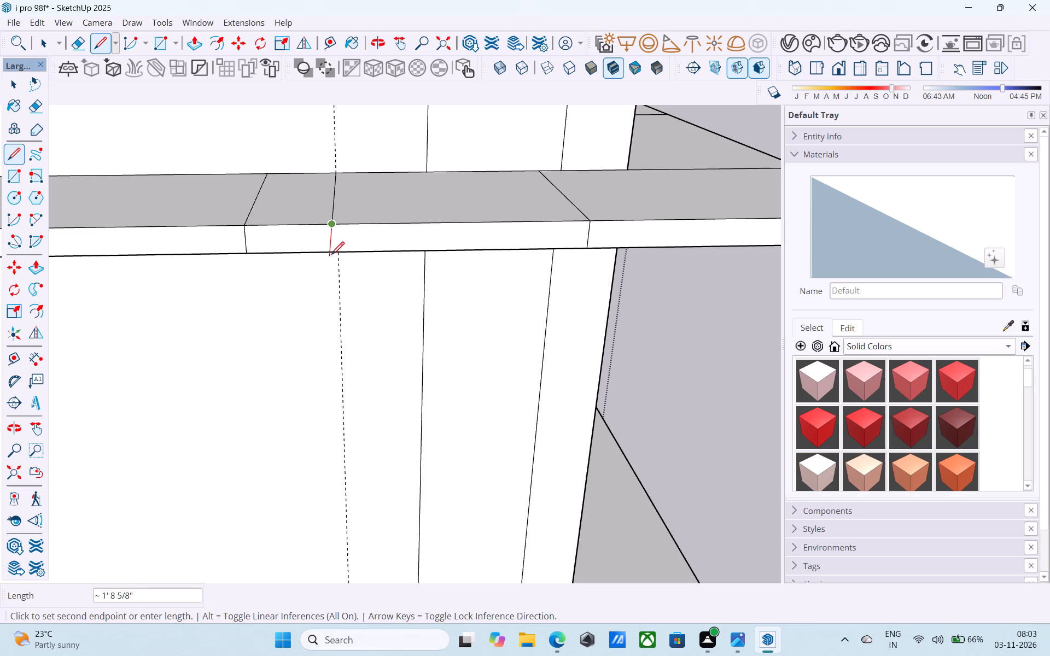
scroll(330, 253, up, 10)
click(338, 249)
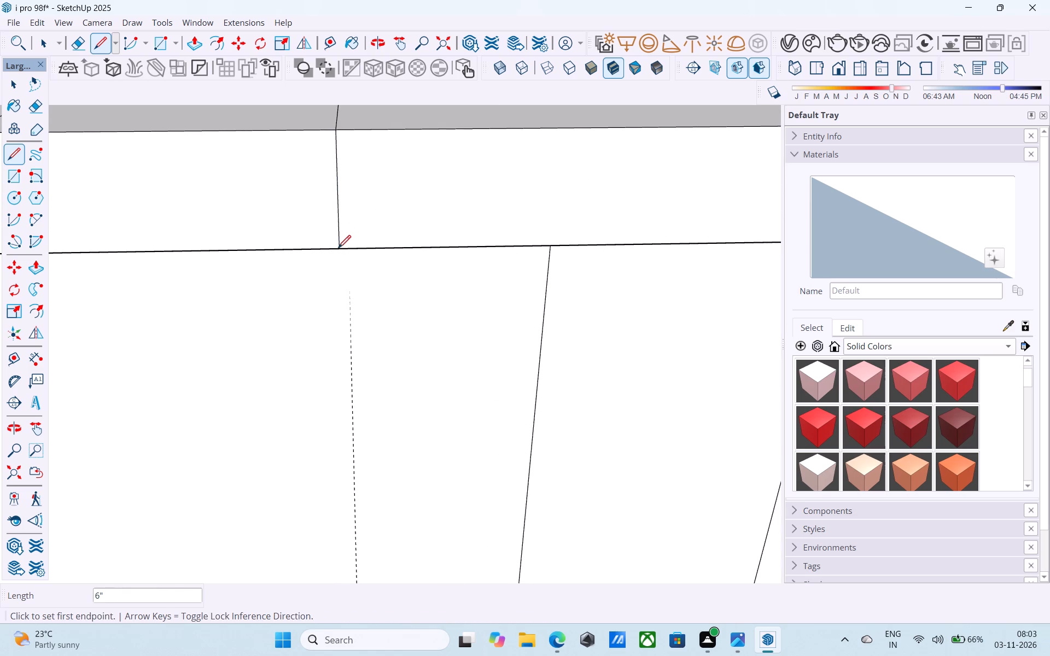
scroll(307, 238, down, 17)
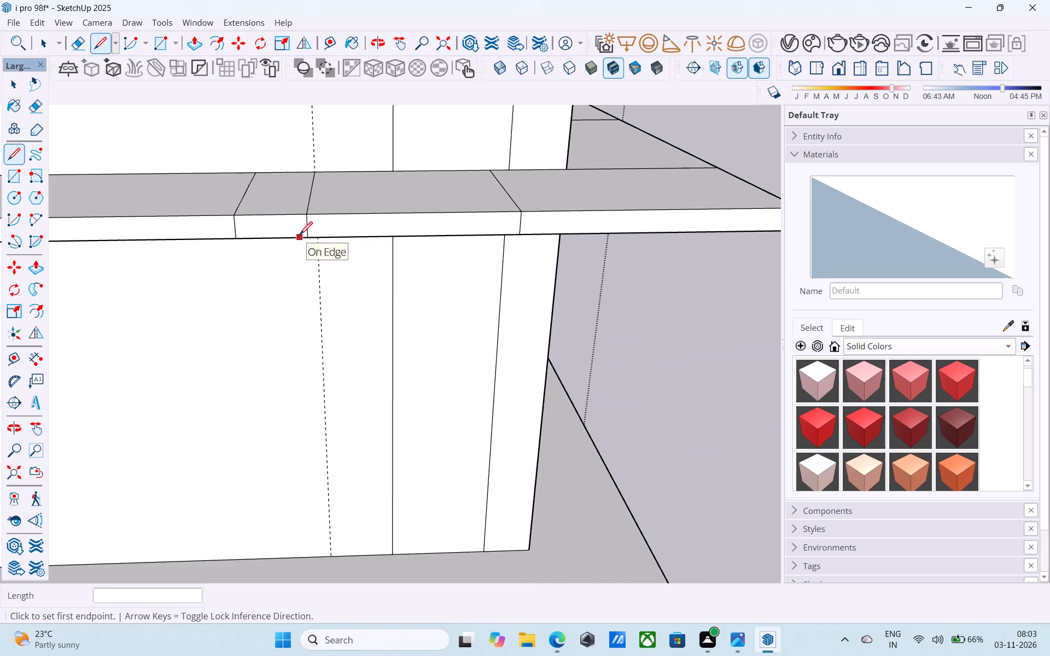
scroll(300, 232, down, 12)
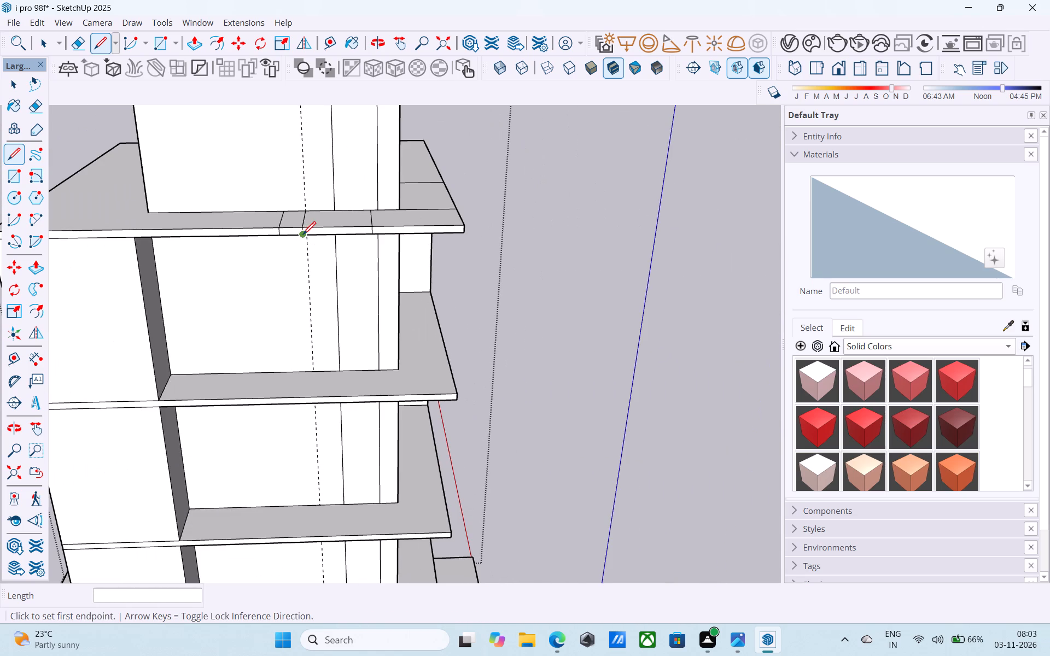
Place a vertical guide on the rooftop block's wall 2' in from its edge nearest the building's balcony corner.
middle_drag(345, 219, 182, 254)
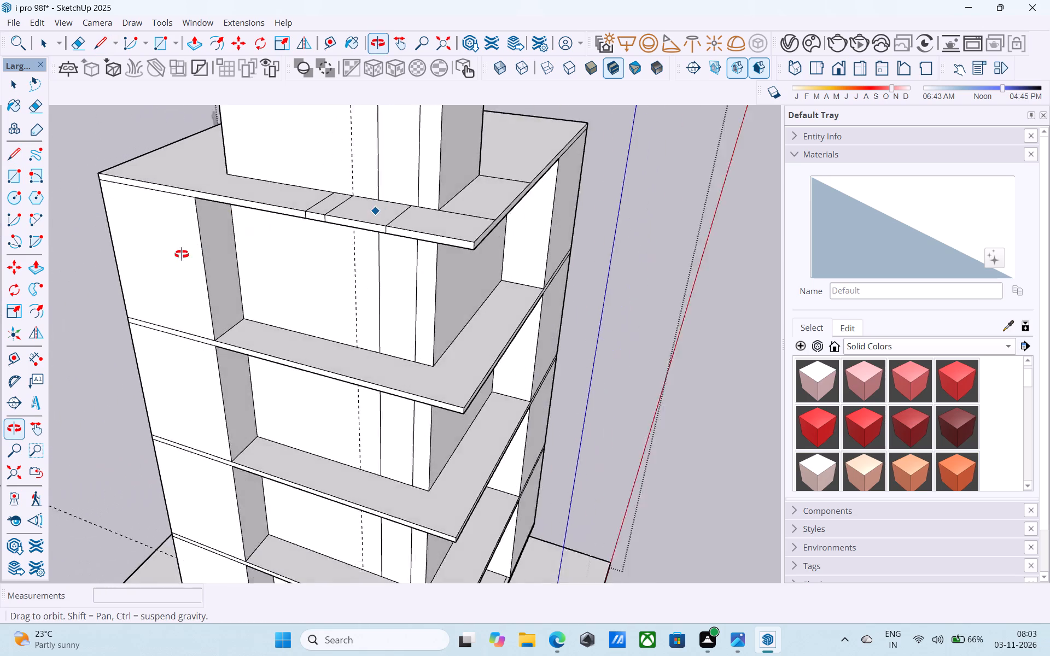
middle_drag(182, 254, 167, 263)
shift+middle_drag(337, 228, 196, 242)
scroll(397, 283, down, 5)
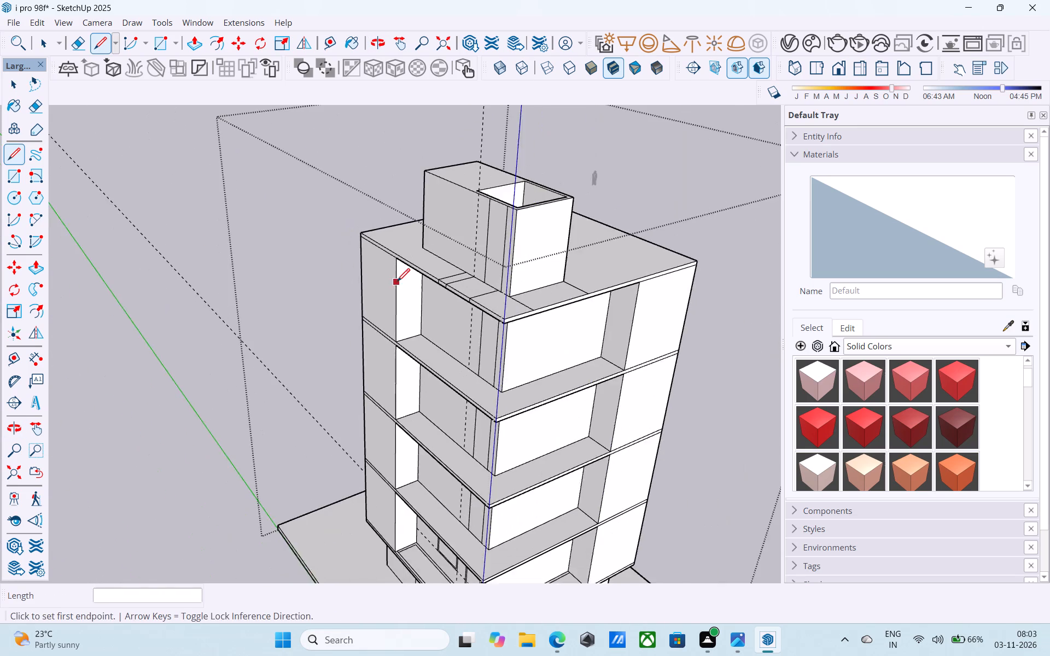
shift+middle_drag(397, 283, 276, 285)
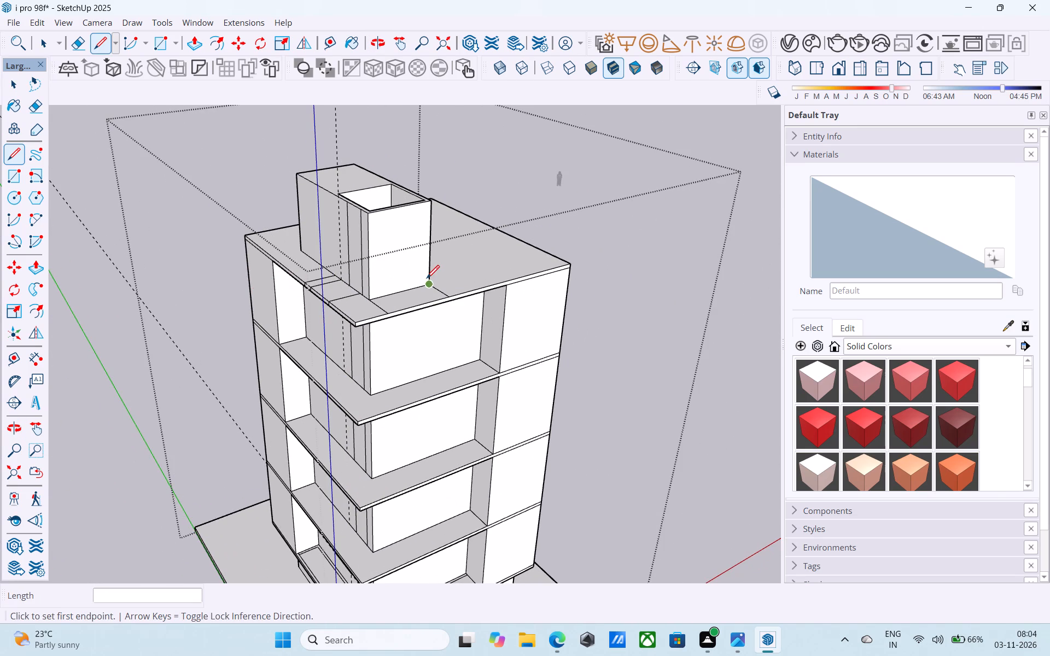
scroll(427, 279, up, 5)
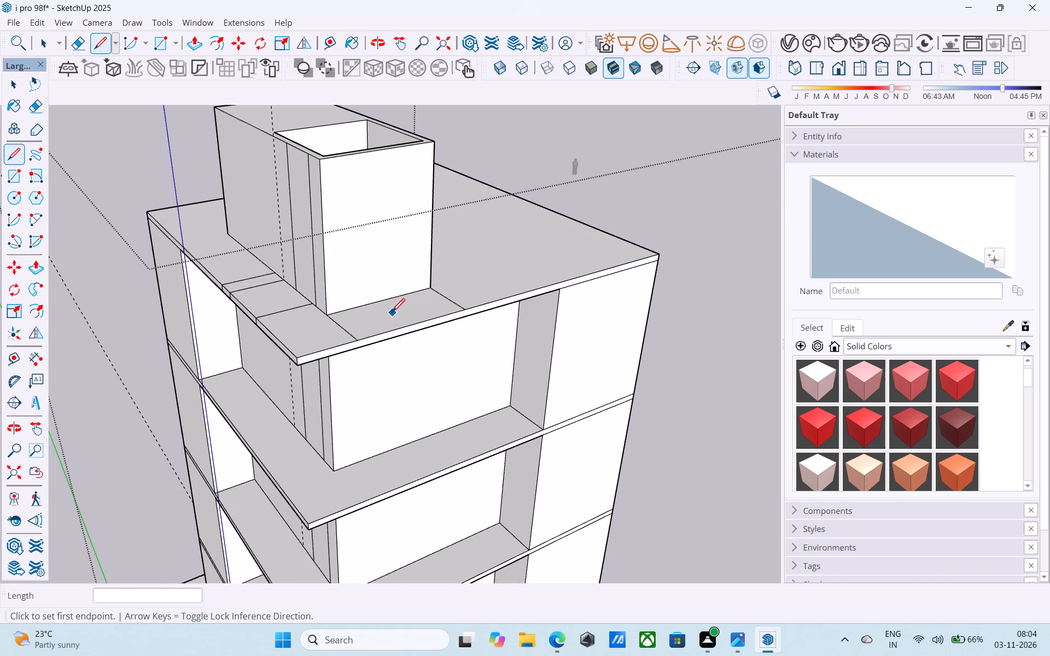
scroll(392, 304, up, 6)
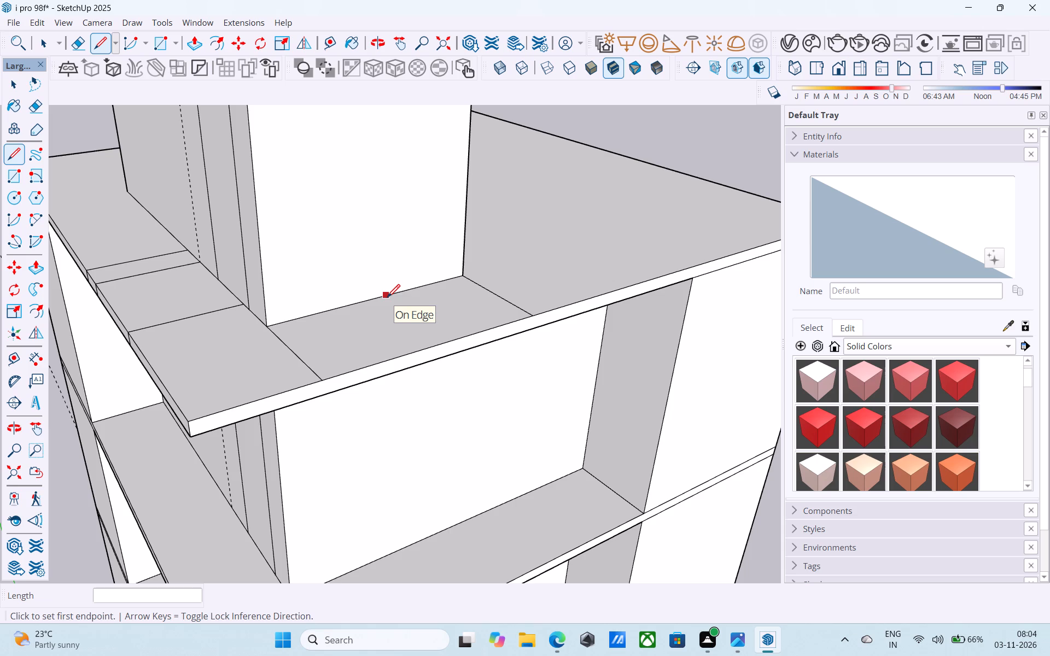
scroll(387, 298, down, 6)
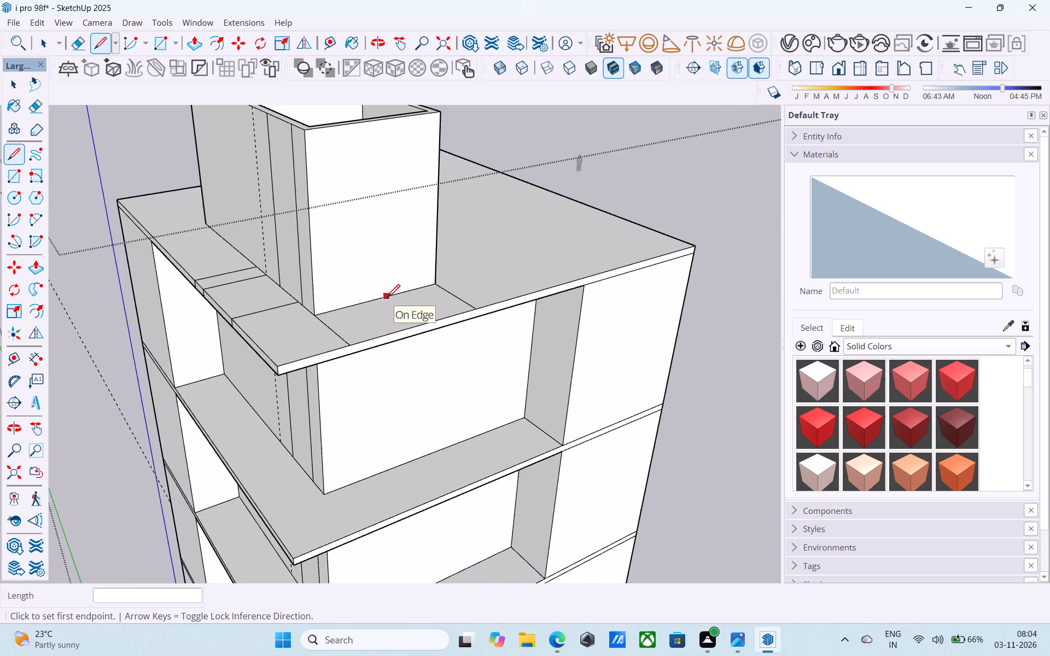
middle_drag(387, 298, 383, 364)
key(space)
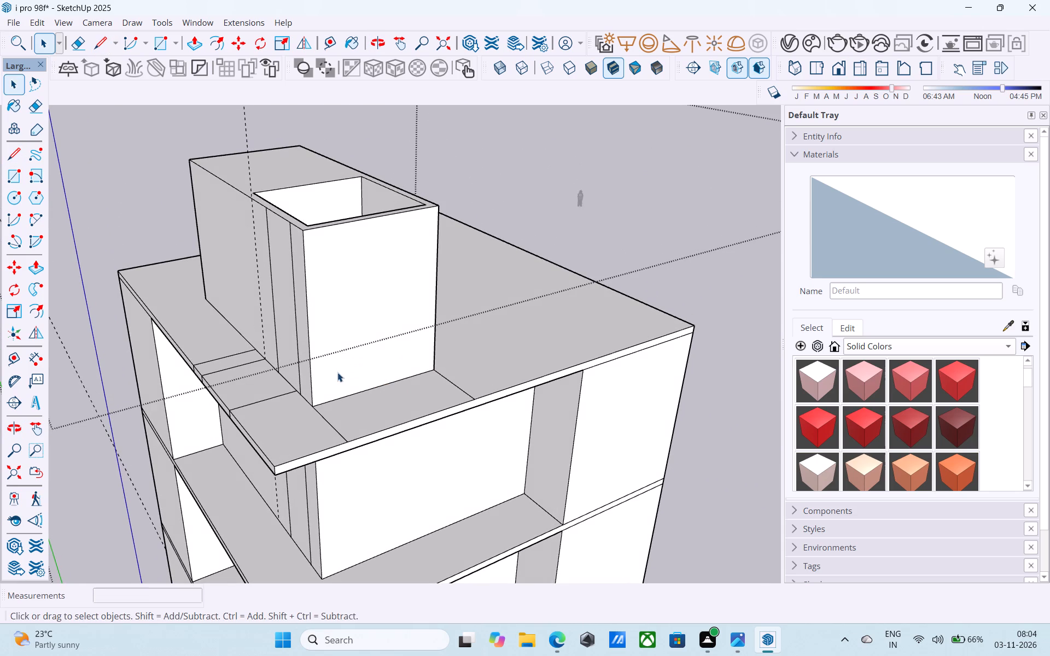
scroll(312, 364, up, 3)
key(t)
click(312, 356)
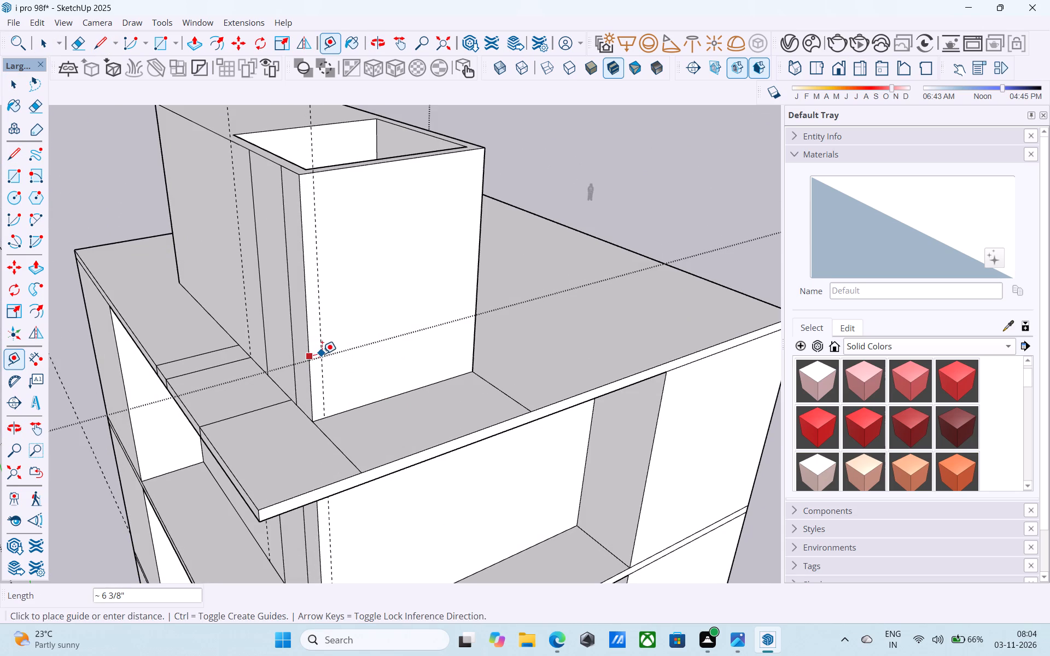
key(2)
key(apostrophe)
key(Return)
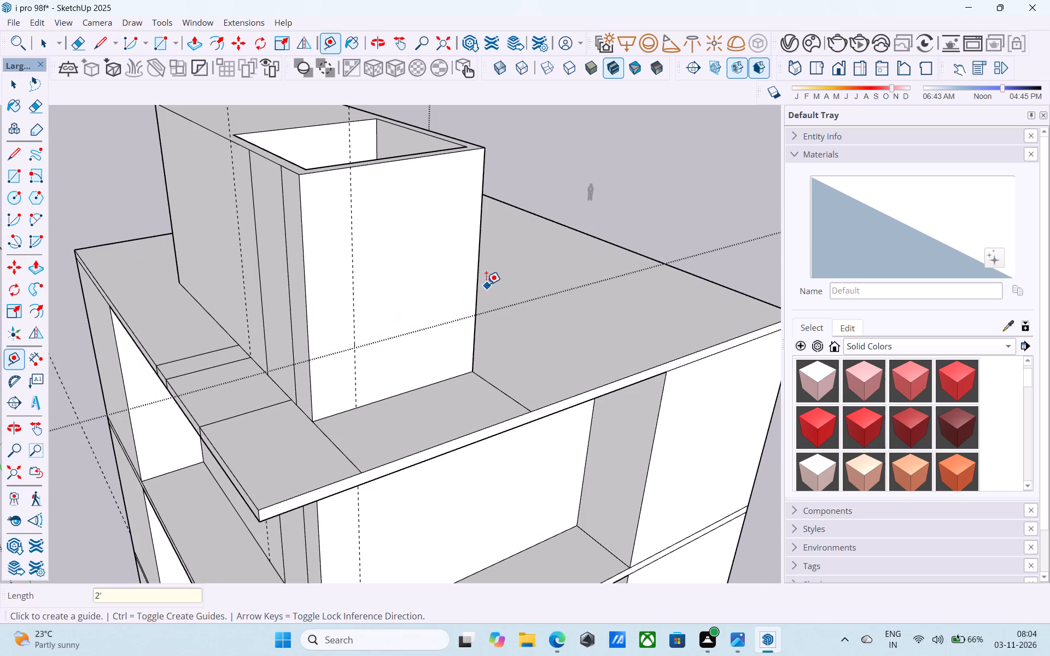
Place a second vertical guide on the same rooftop block wall 2' in from its opposite vertical edge.
click(481, 274)
key(2)
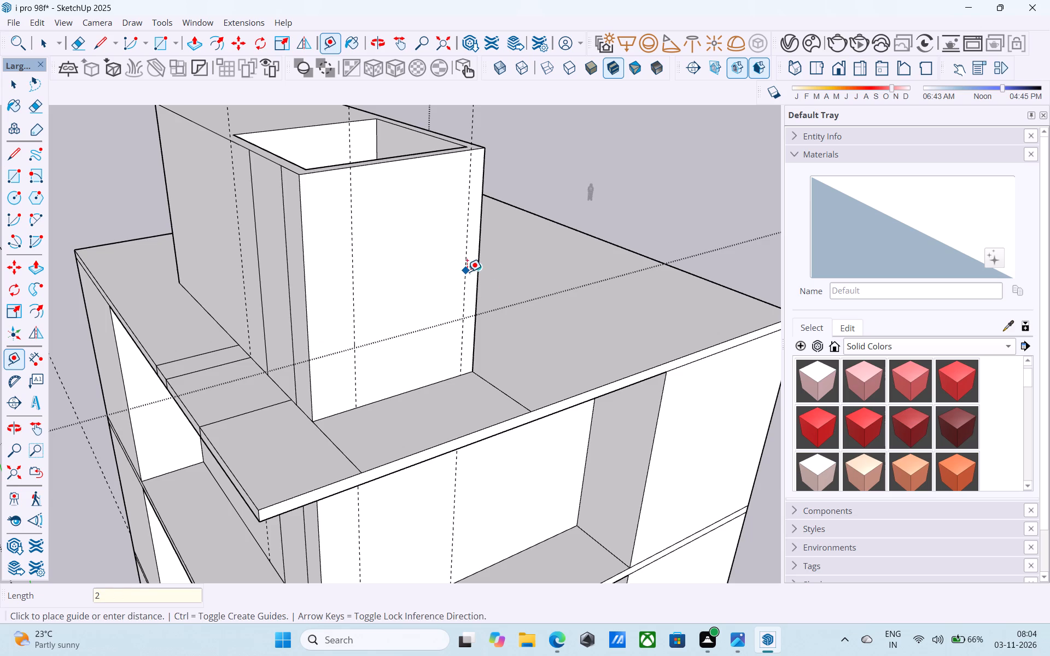
key(apostrophe)
key(Return)
key(space)
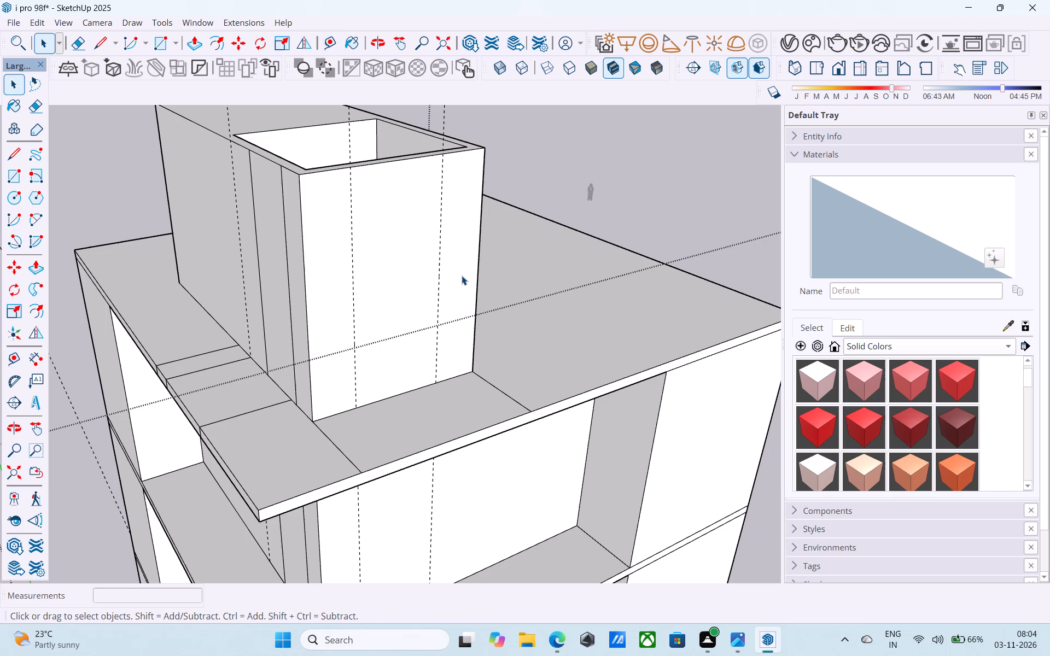
Draw a 4' wide by 8' high door rectangle between the two guides, starting at the rooftop block wall's base.
key(r)
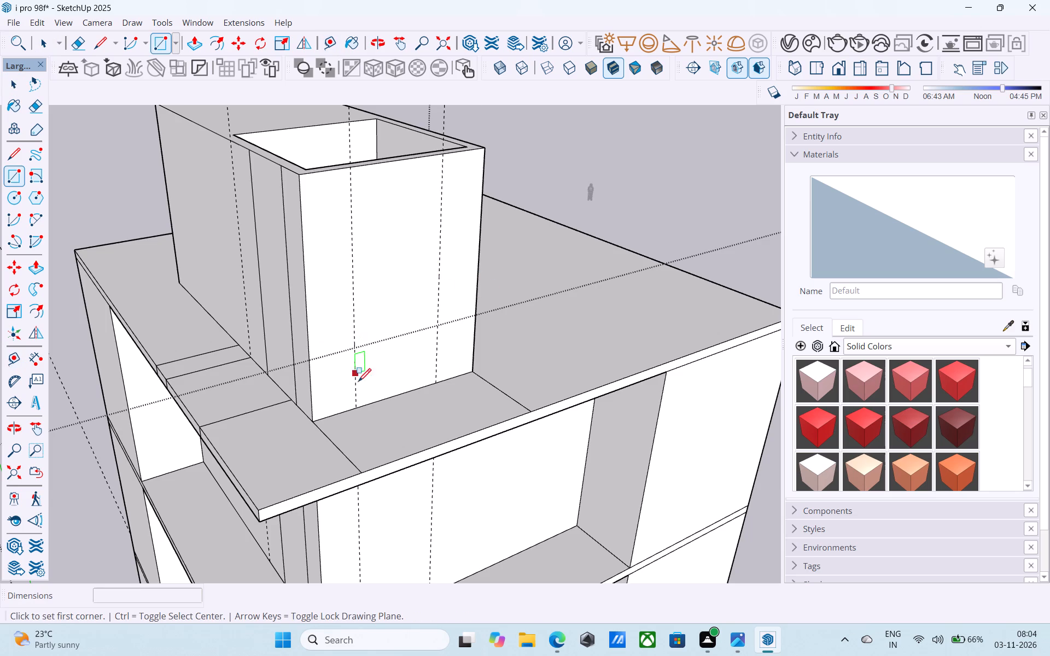
click(355, 407)
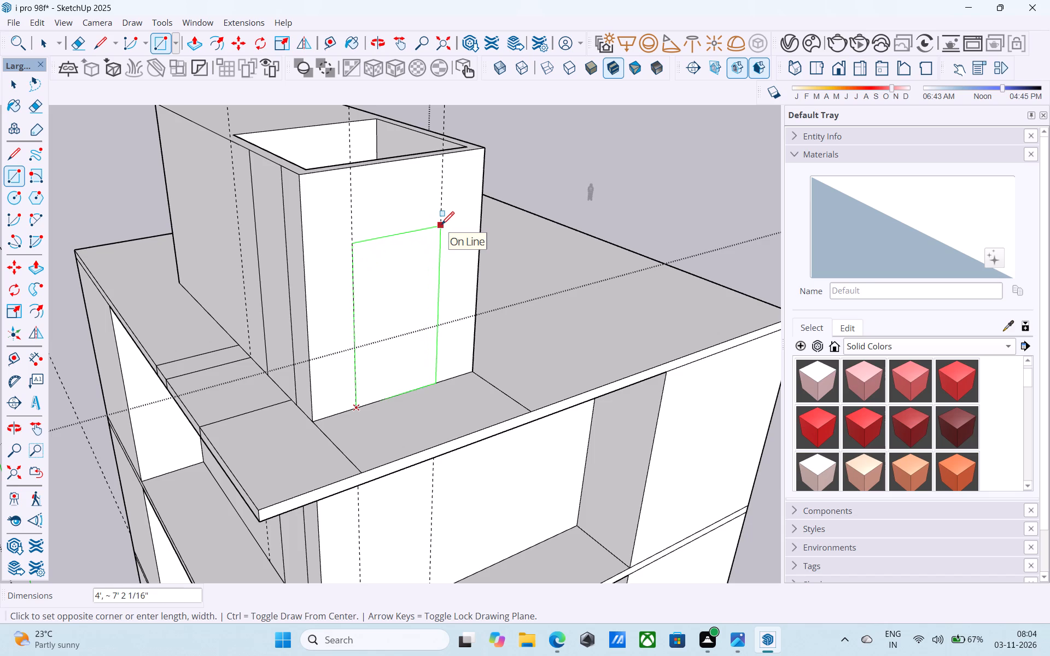
text(8',4')
key(Return)
text(4',)
text(8')
key(Return)
key(space)
Draw a 4' line across the roof slab from the door's far base corner and continue it 6" down the slab's edge face.
text(l)
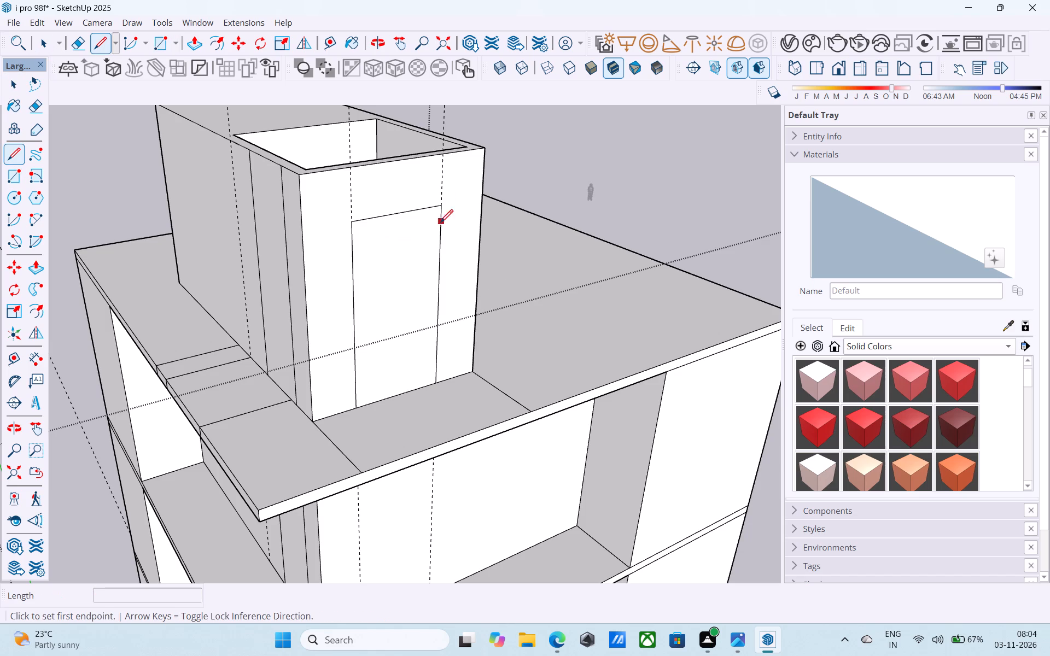
click(435, 384)
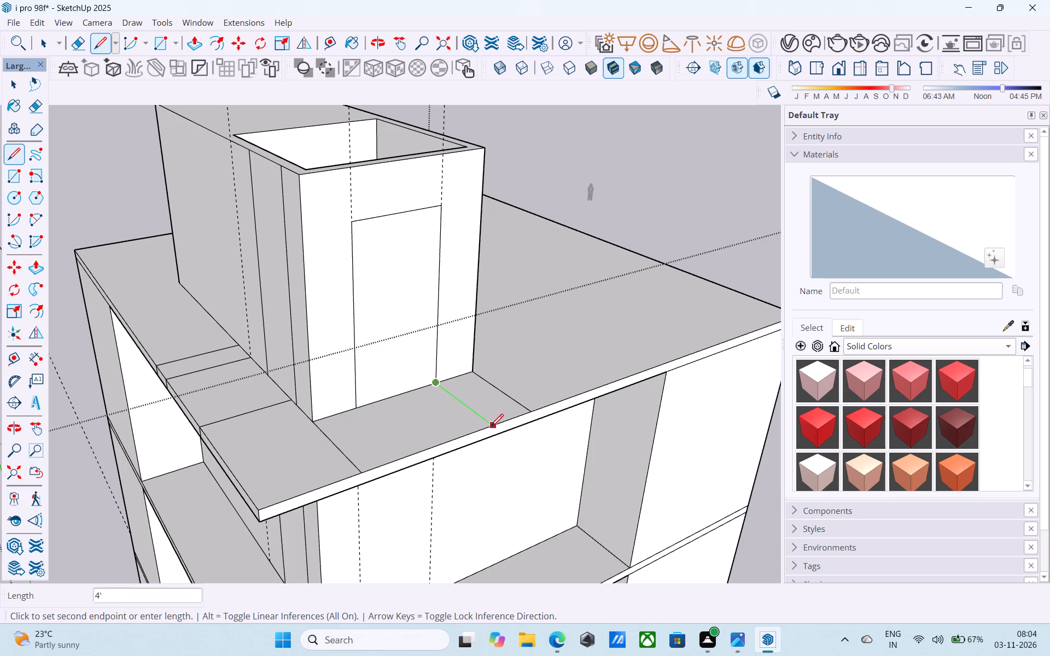
click(492, 427)
click(494, 429)
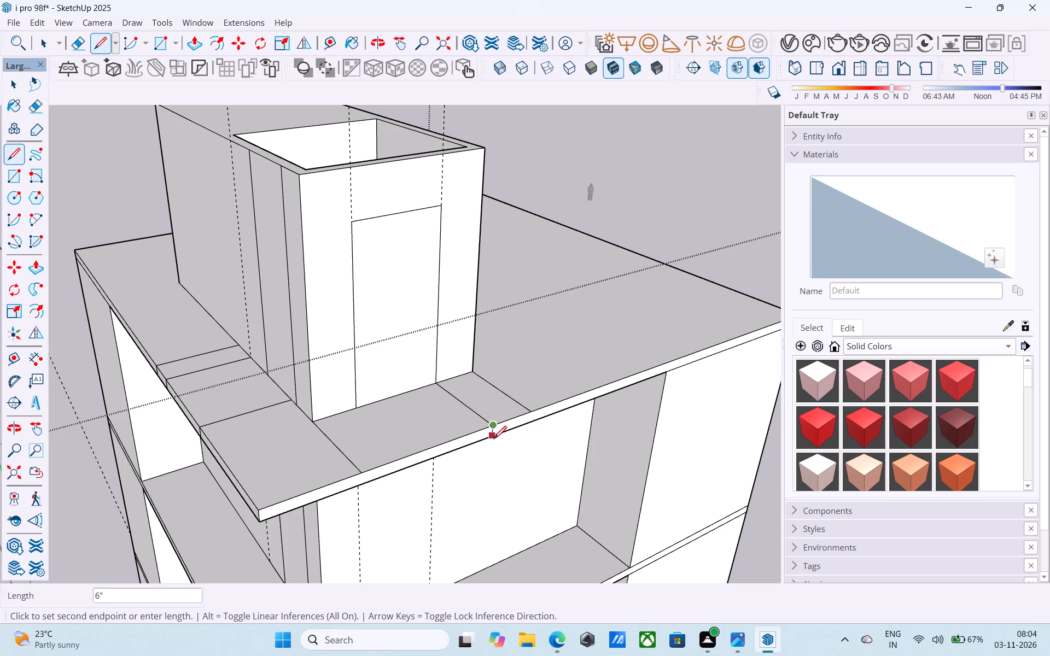
click(494, 440)
Erase the cross line on the roof slab running out from the rooftop block's balcony-side corner.
middle_drag(325, 453, 377, 432)
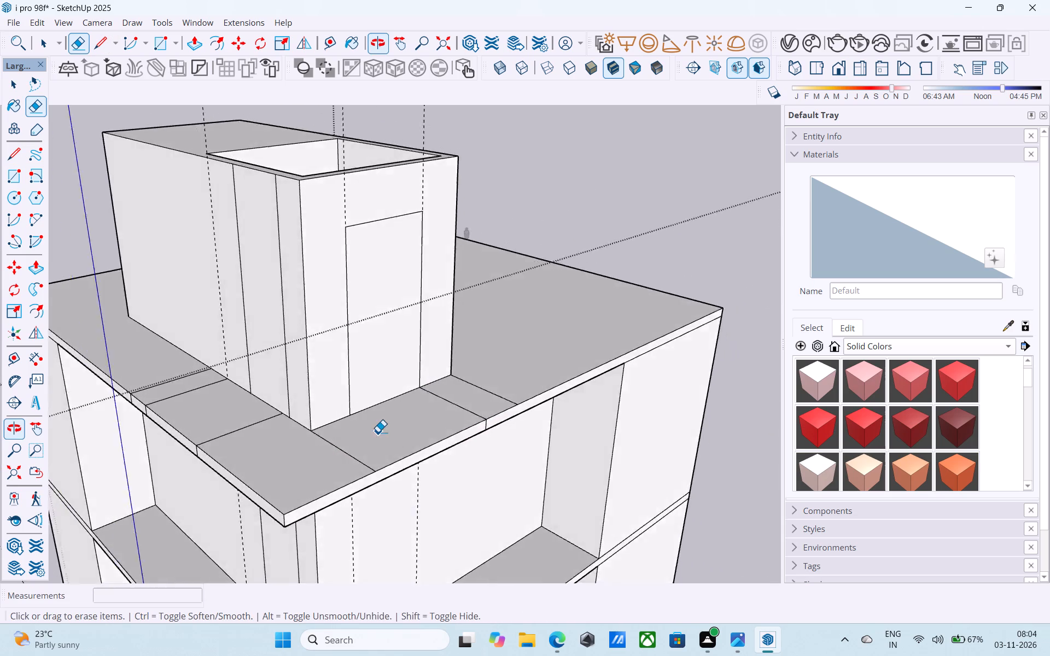
key(e)
scroll(378, 432, up, 2)
scroll(378, 432, down, 1)
scroll(378, 432, up, 3)
drag(339, 462, 320, 468)
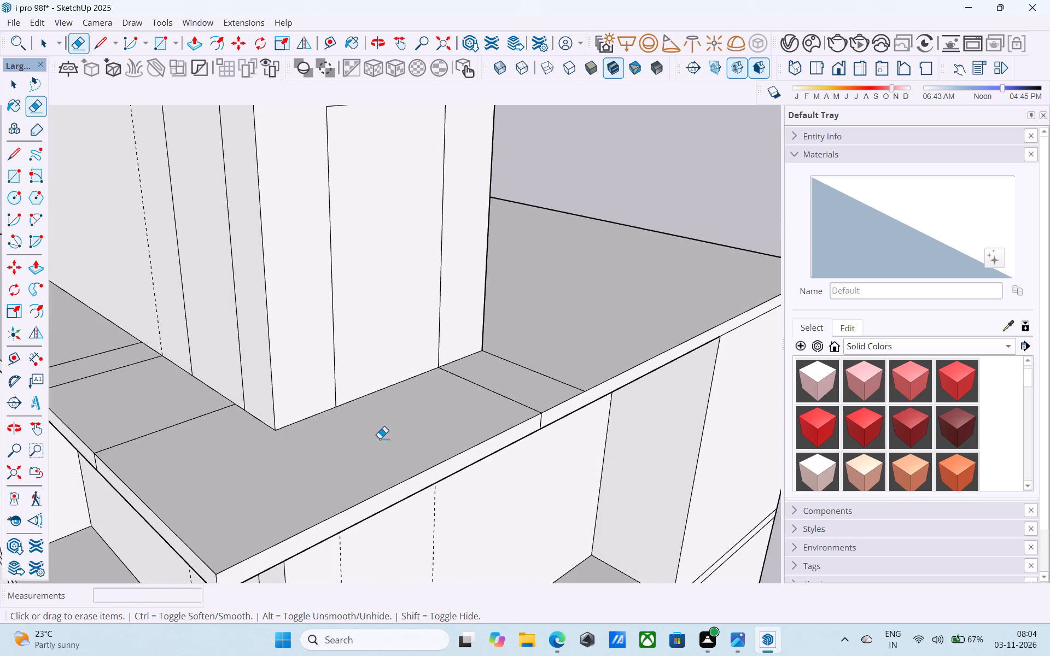
On the roof slab side adjoining the doorless wall, erase the cross line nearest the slab corner and its 6" edge segment.
scroll(392, 421, down, 13)
middle_drag(368, 427, 540, 397)
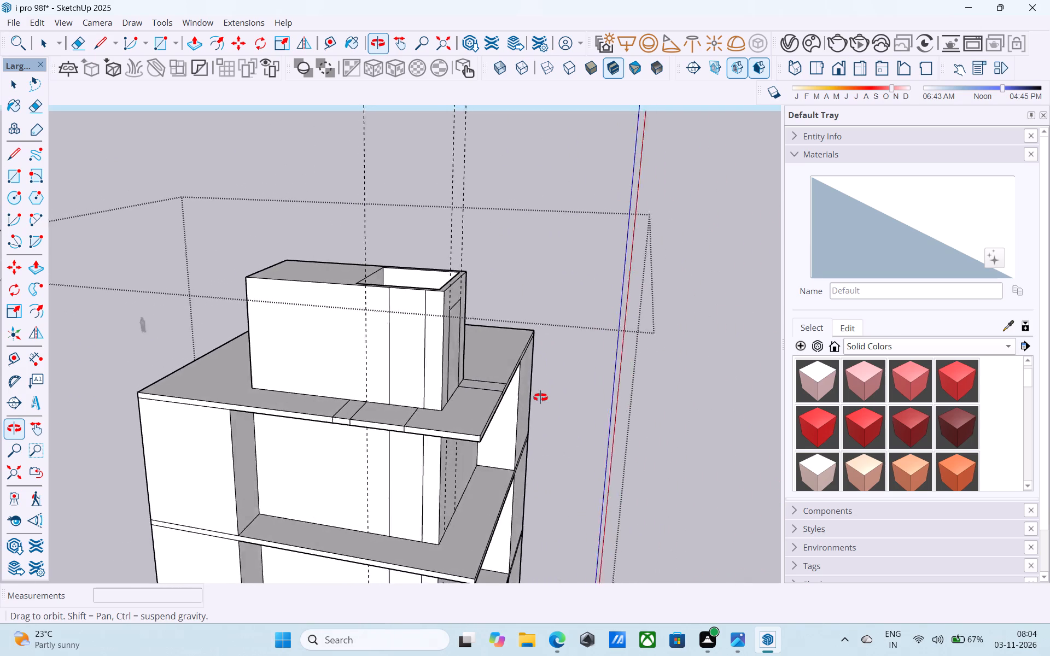
middle_drag(540, 397, 573, 391)
scroll(456, 406, down, 6)
middle_drag(456, 406, 457, 311)
scroll(457, 300, down, 5)
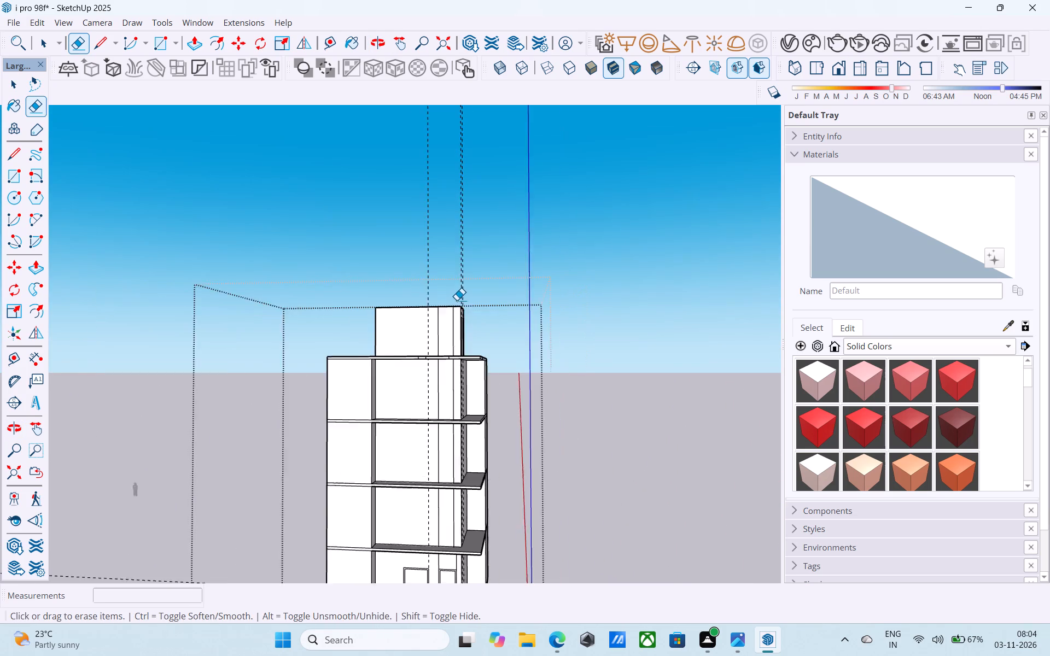
scroll(452, 304, down, 6)
middle_drag(449, 331, 379, 377)
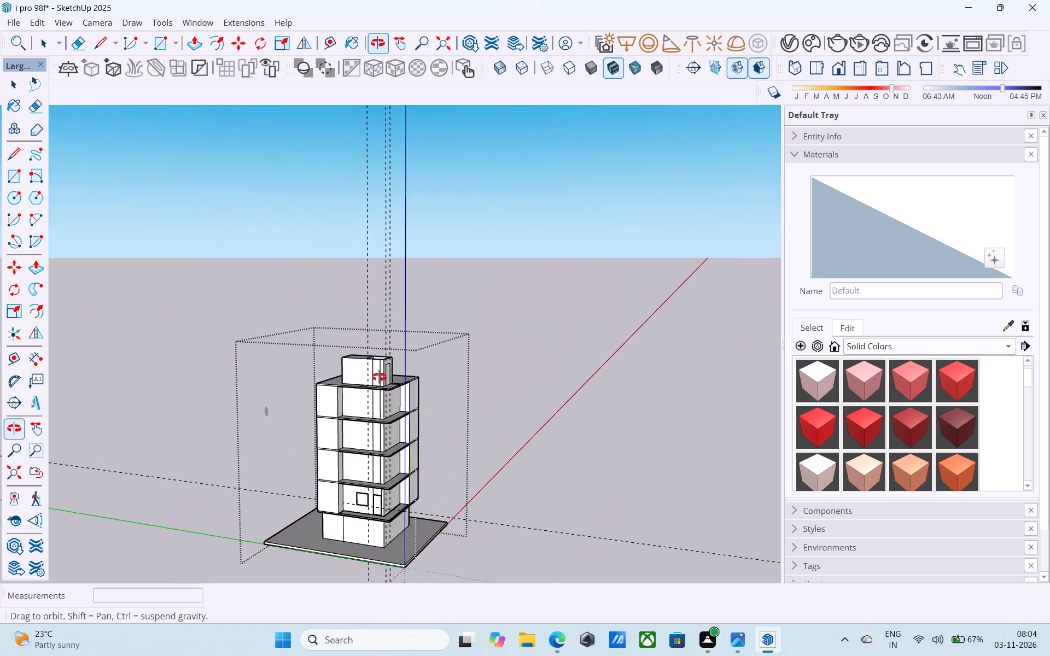
middle_drag(379, 377, 382, 378)
scroll(379, 378, up, 13)
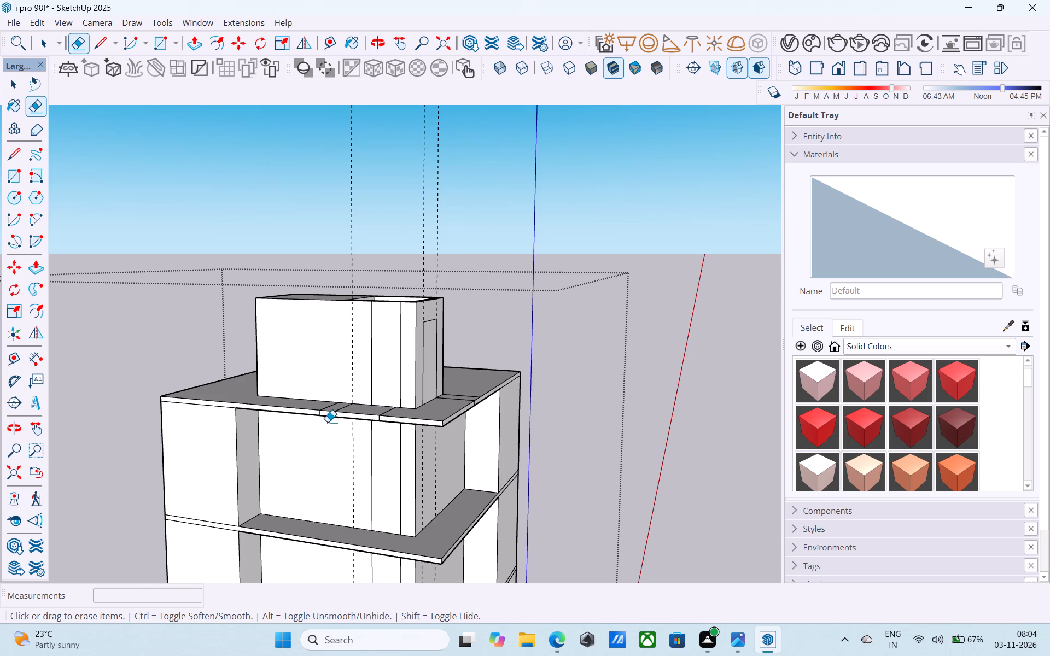
scroll(340, 433, up, 6)
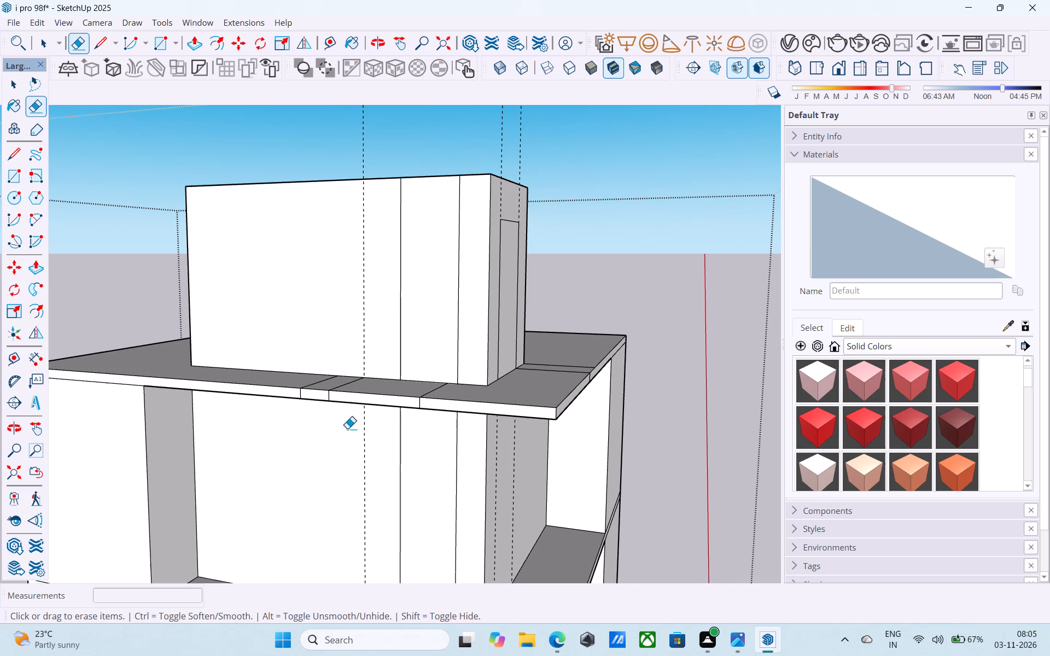
scroll(440, 398, up, 4)
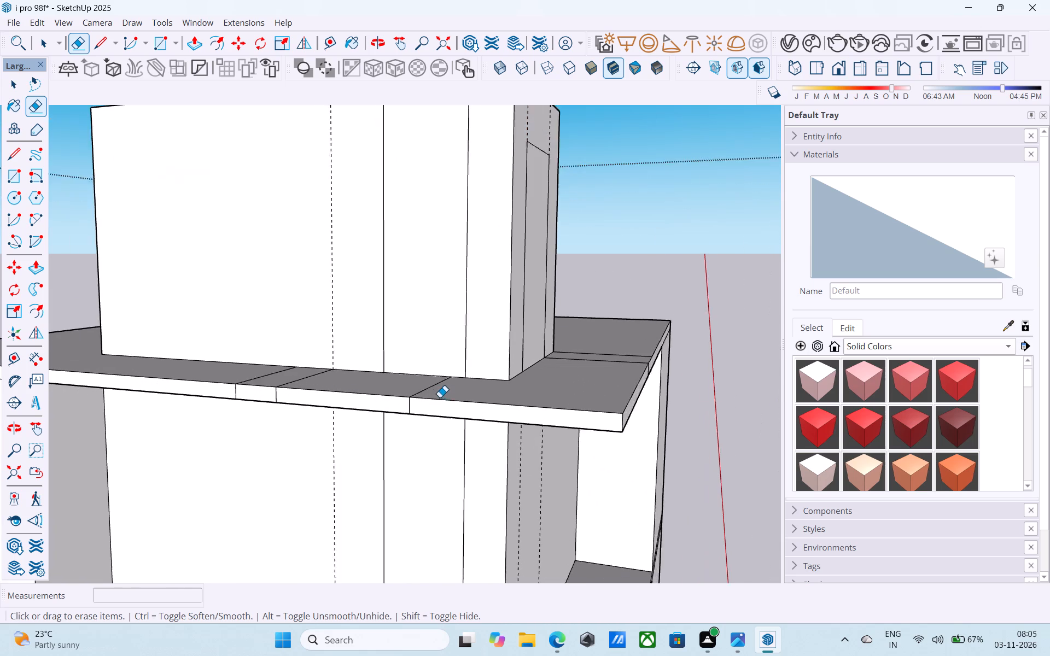
scroll(440, 397, up, 2)
drag(434, 382, 422, 384)
drag(415, 412, 385, 408)
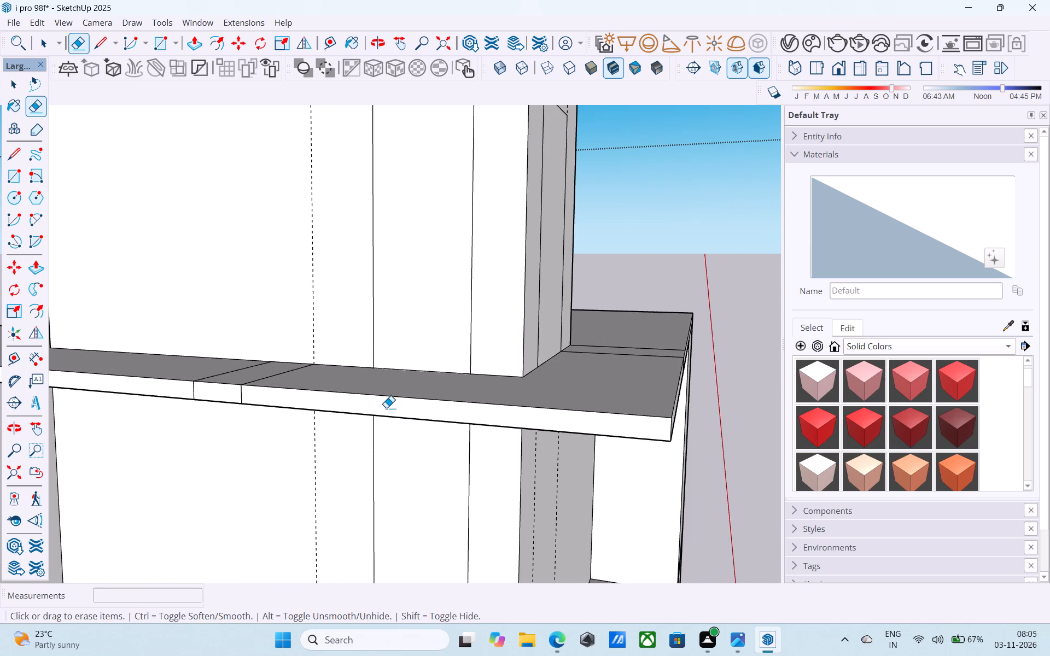
Push the roof slab's edge face between the remaining cross line and the slab corner back flush with the doorless block wall.
key(space)
click(388, 409)
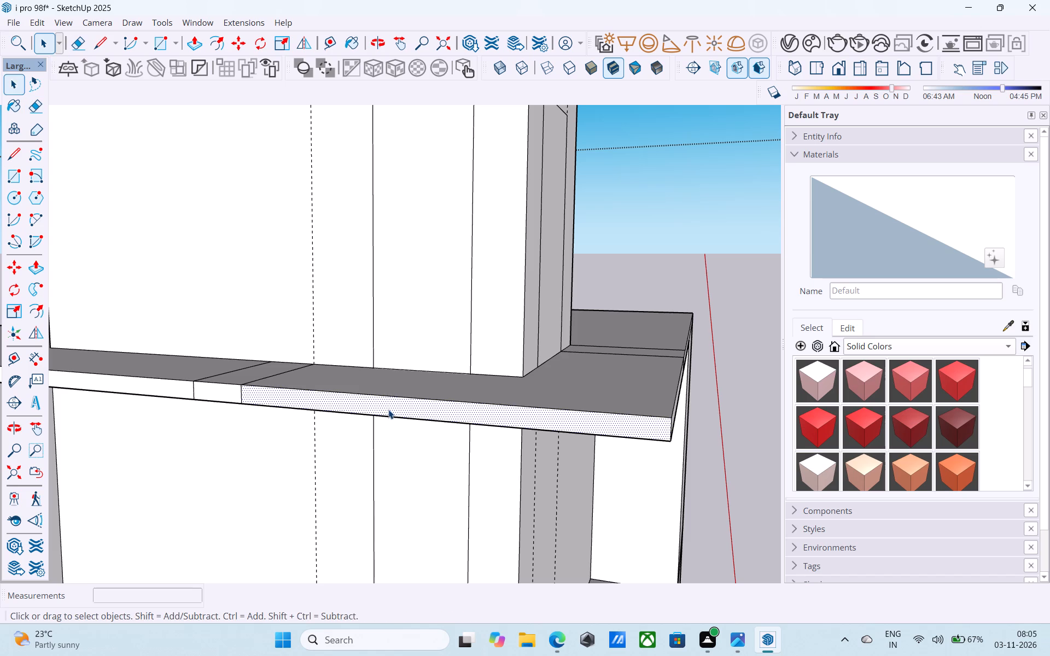
key(p)
click(388, 409)
click(436, 274)
Push the slab's edge face on the door side, from the corner to the door's far line, back 4' to the block wall.
middle_drag(437, 276, 290, 306)
scroll(287, 306, down, 4)
scroll(500, 379, up, 8)
key(space)
click(504, 378)
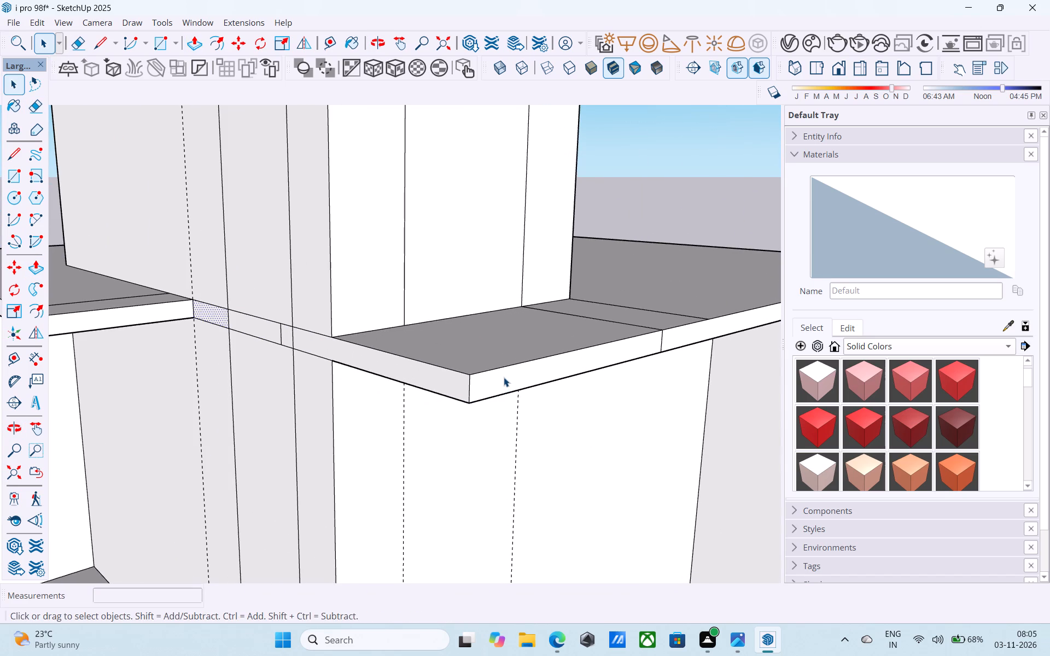
key(p)
click(504, 377)
click(370, 261)
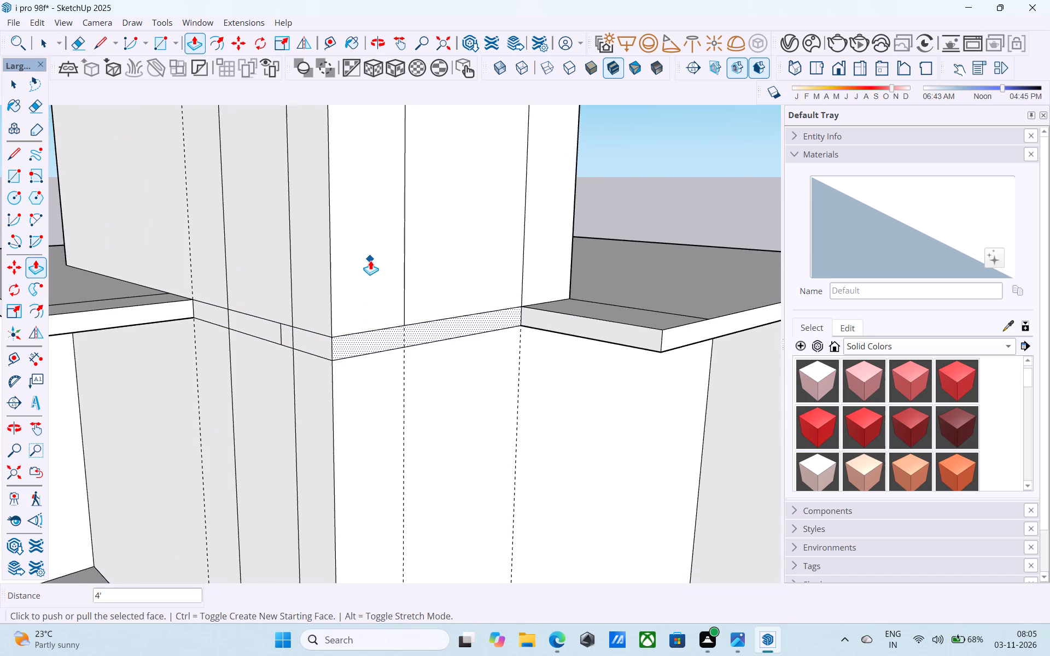
key(space)
Erase the leftover short vertical edge on the slab band below the rooftop block's doorless wall.
key(e)
scroll(300, 350, up, 5)
drag(271, 330, 263, 329)
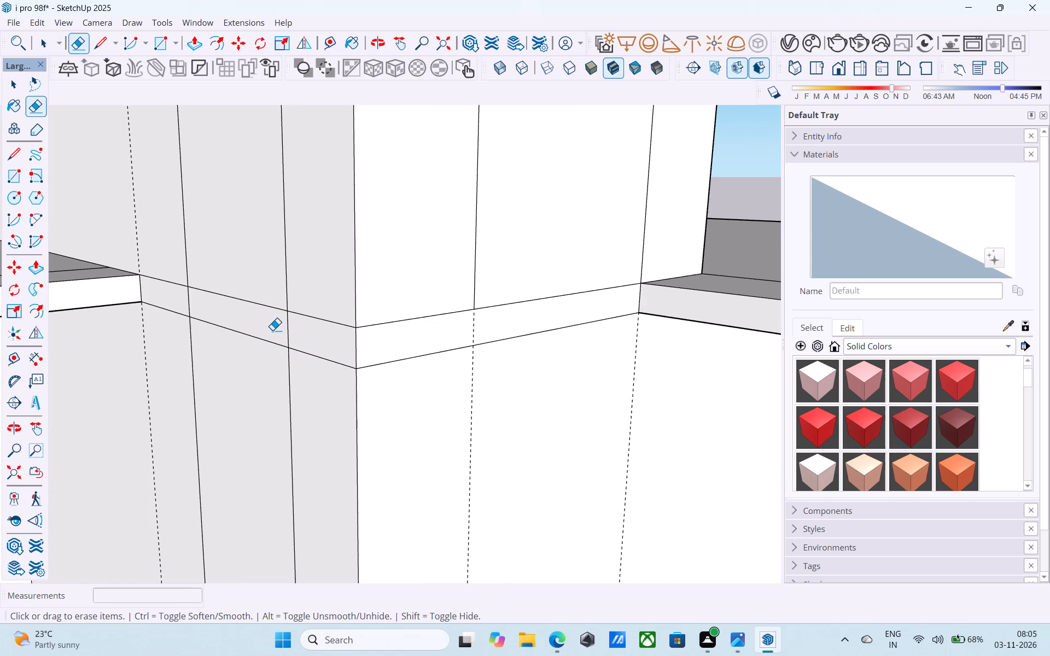
Draw a 6" vertical line down the slab band from the door's base corner nearest the block's corner.
scroll(273, 330, down, 17)
scroll(276, 332, up, 1)
scroll(278, 332, down, 12)
middle_drag(277, 345, 278, 373)
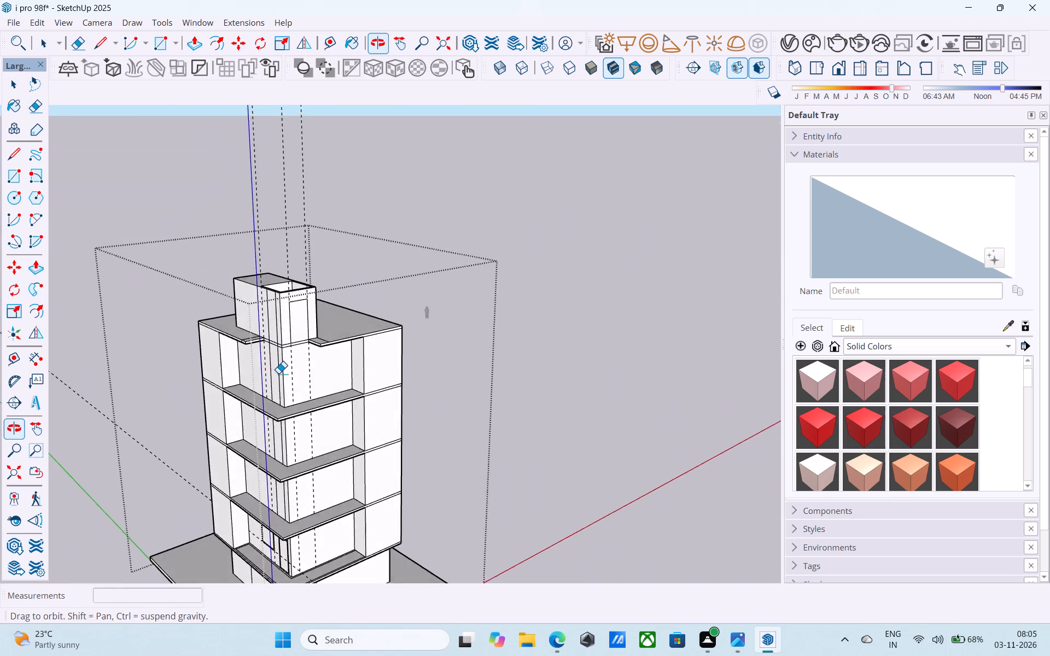
middle_drag(278, 373, 278, 372)
scroll(283, 373, up, 5)
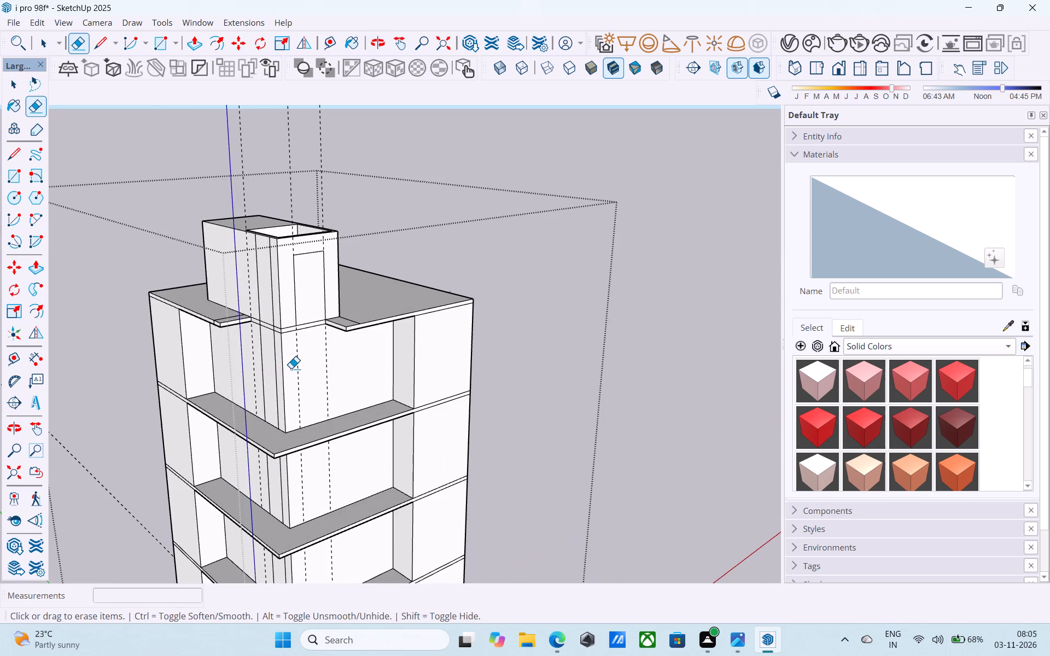
scroll(304, 346, up, 5)
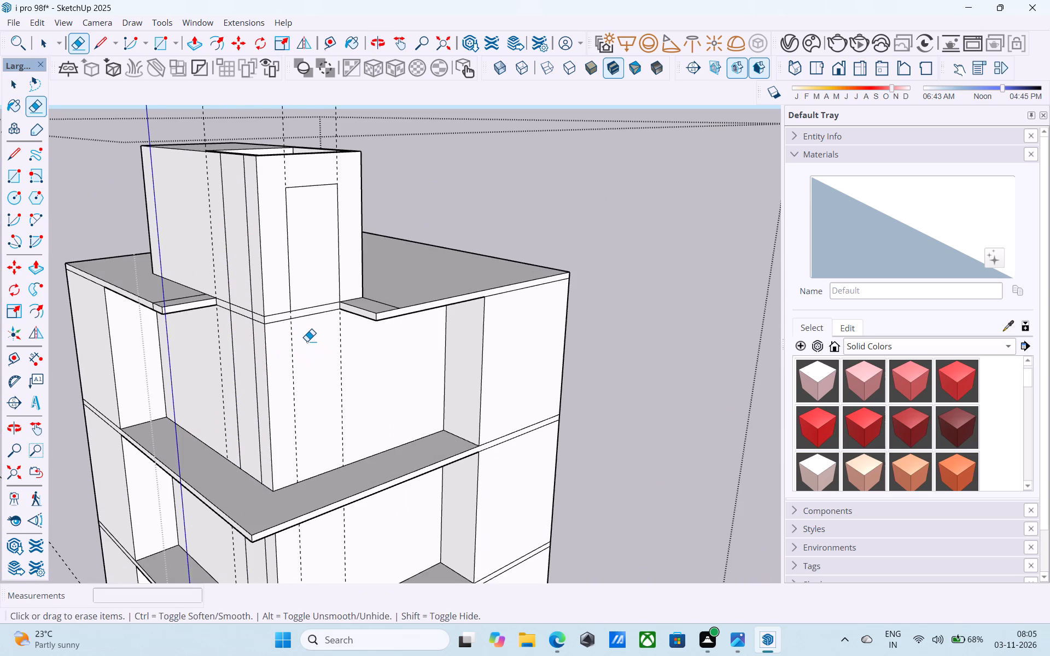
key(space)
key(l)
scroll(296, 323, up, 8)
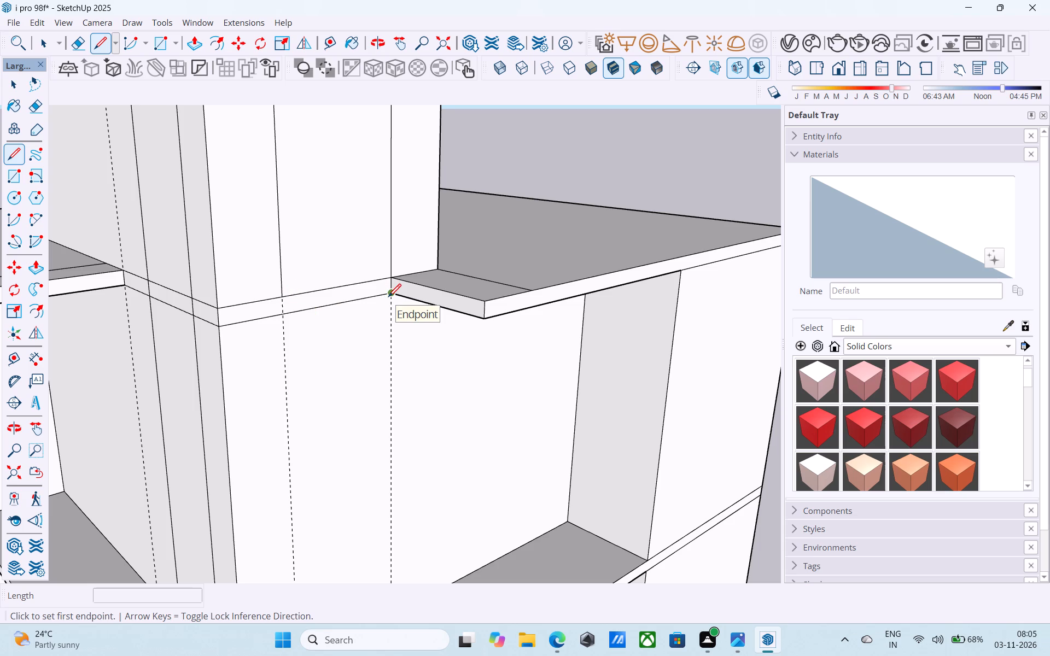
scroll(388, 298, down, 4)
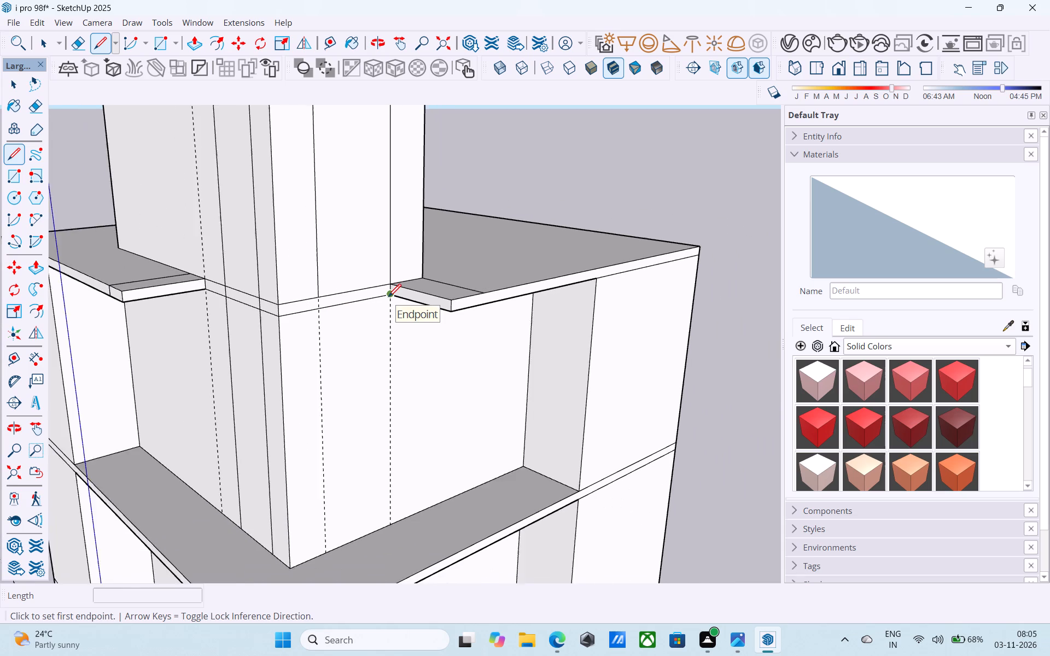
scroll(388, 298, down, 2)
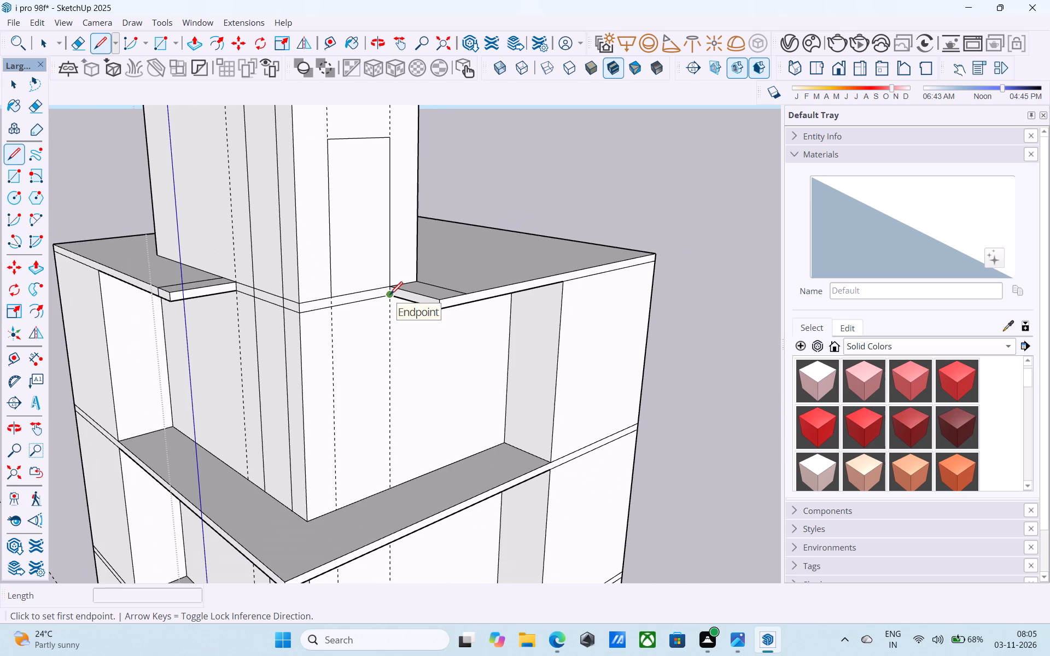
scroll(390, 296, up, 9)
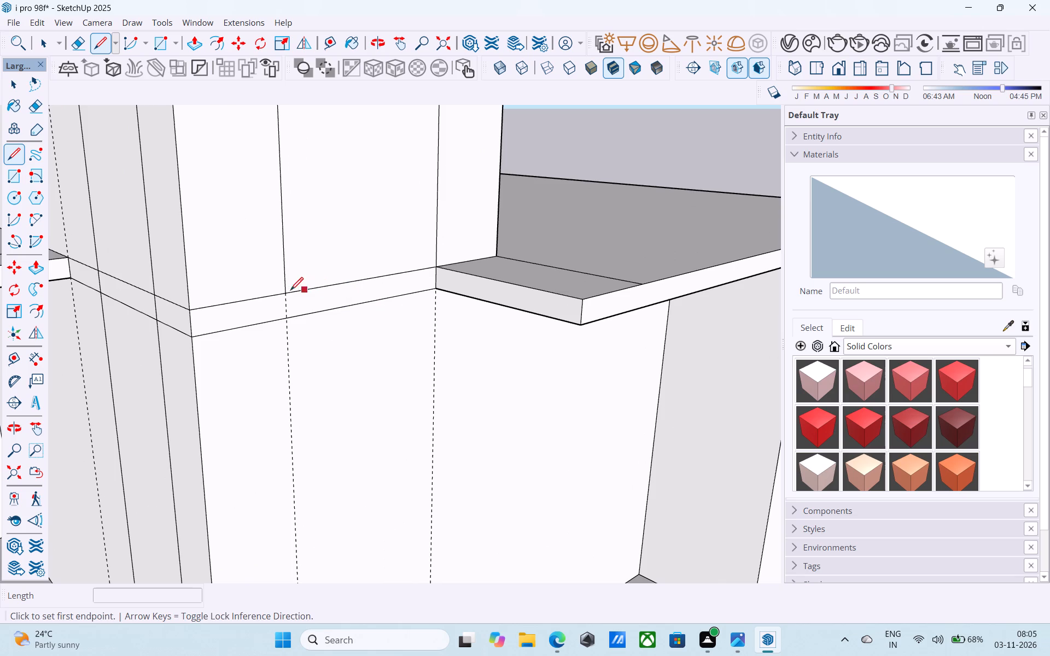
click(284, 291)
click(284, 318)
Pull the slab band face directly below the door outward, flush with the roof slab's outer edge.
key(space)
drag(325, 304, 329, 298)
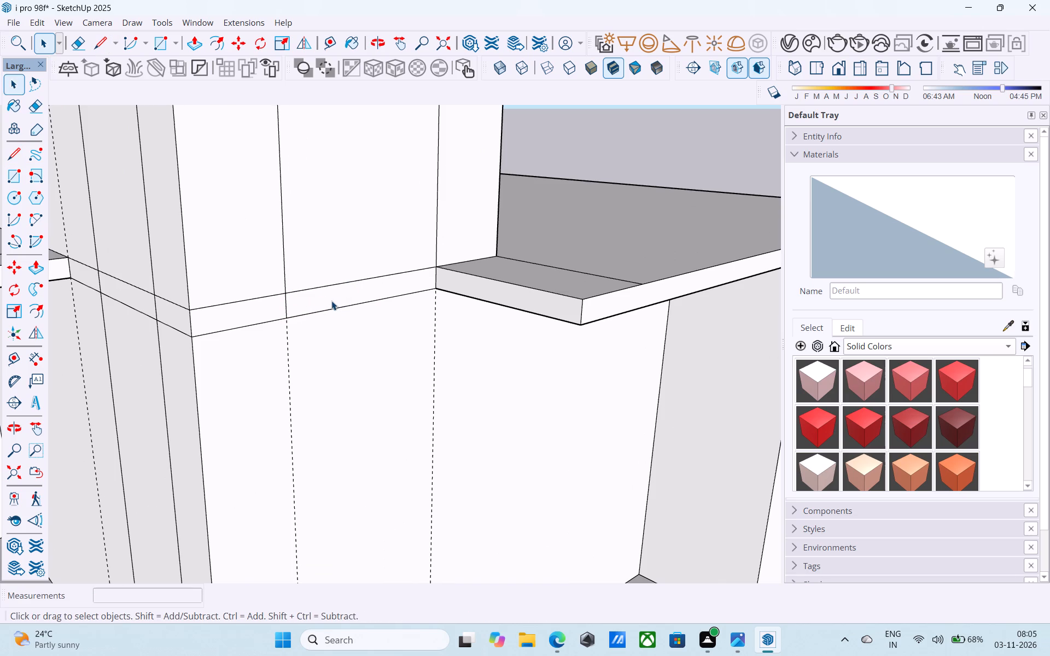
drag(332, 300, 350, 306)
click(360, 296)
double_click(361, 290)
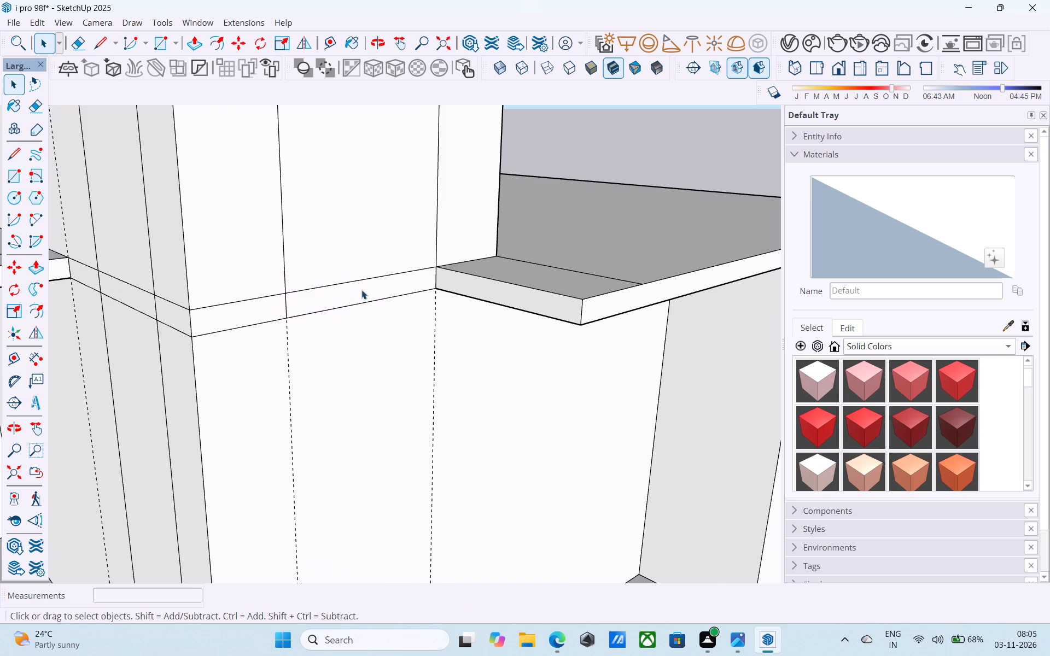
click(366, 292)
key(p)
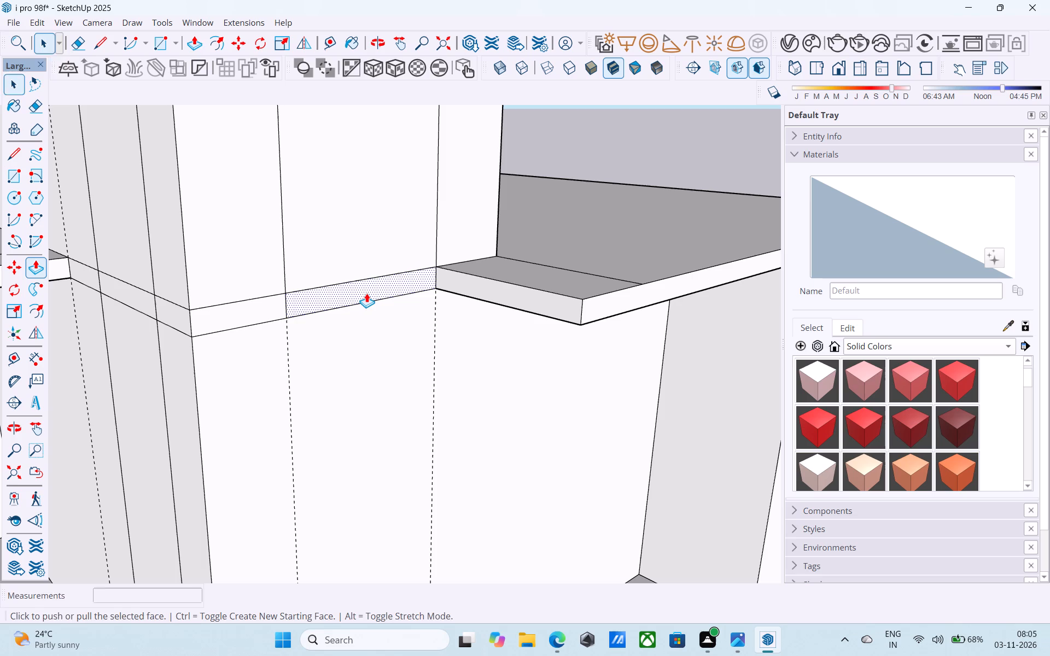
click(366, 293)
click(576, 290)
Erase the leftover cross lines on top of the door-side roof slab and the short seam on its edge face.
scroll(576, 290, down, 5)
middle_drag(576, 290, 579, 325)
key(e)
drag(553, 291, 615, 251)
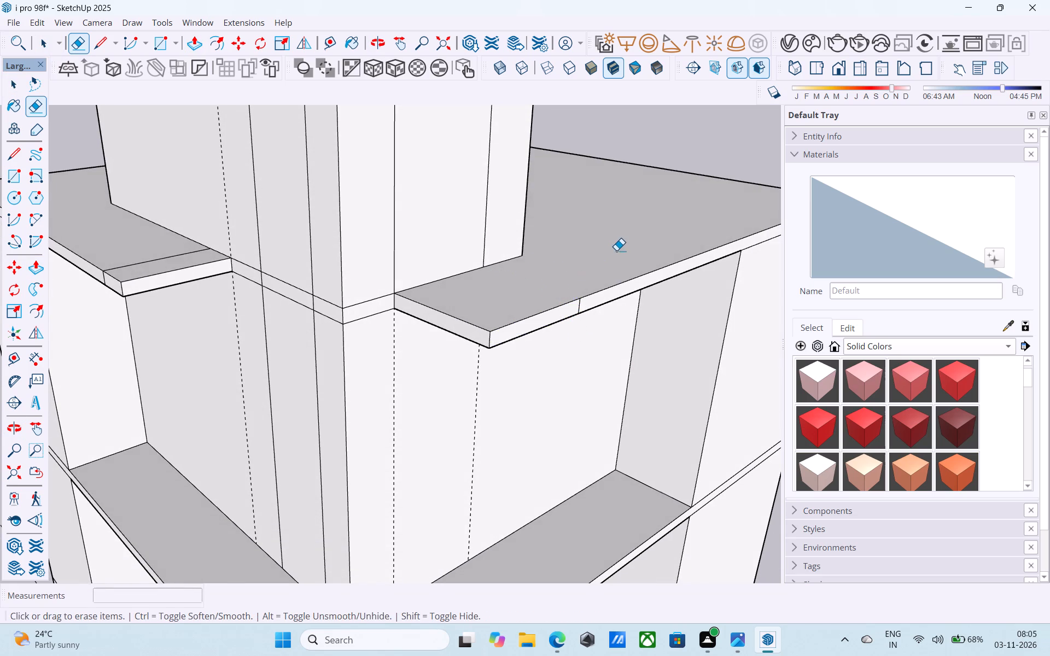
scroll(618, 250, down, 6)
scroll(600, 293, up, 10)
drag(588, 256, 587, 248)
Erase the leftover cross line and short edge seam on the roof slab beside the doorless wall.
scroll(600, 276, down, 9)
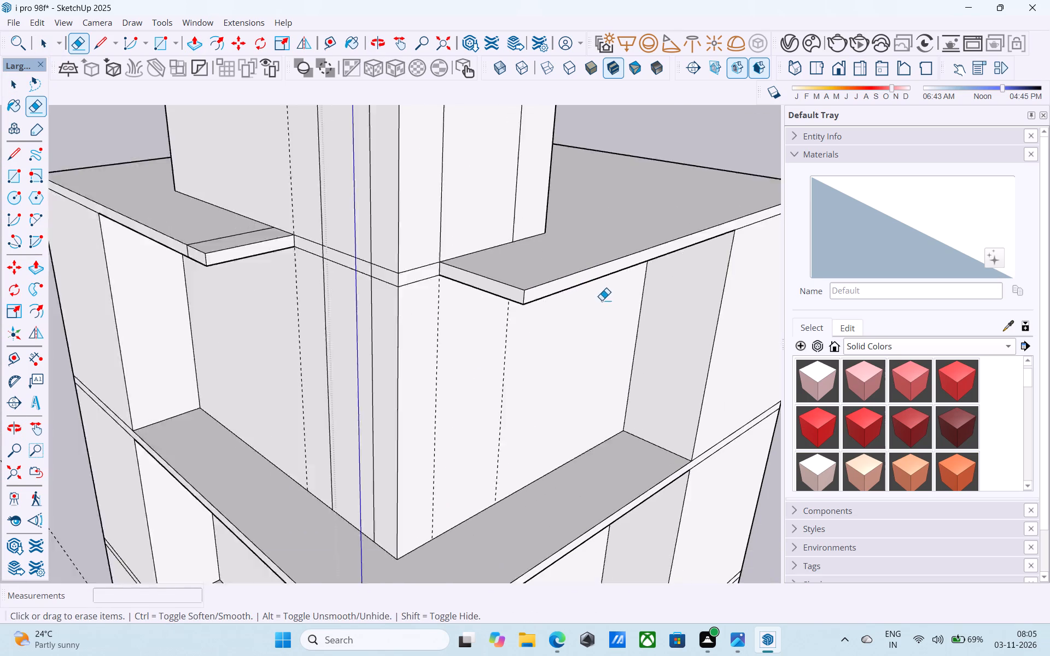
scroll(602, 300, down, 1)
scroll(316, 262, up, 8)
drag(310, 253, 301, 244)
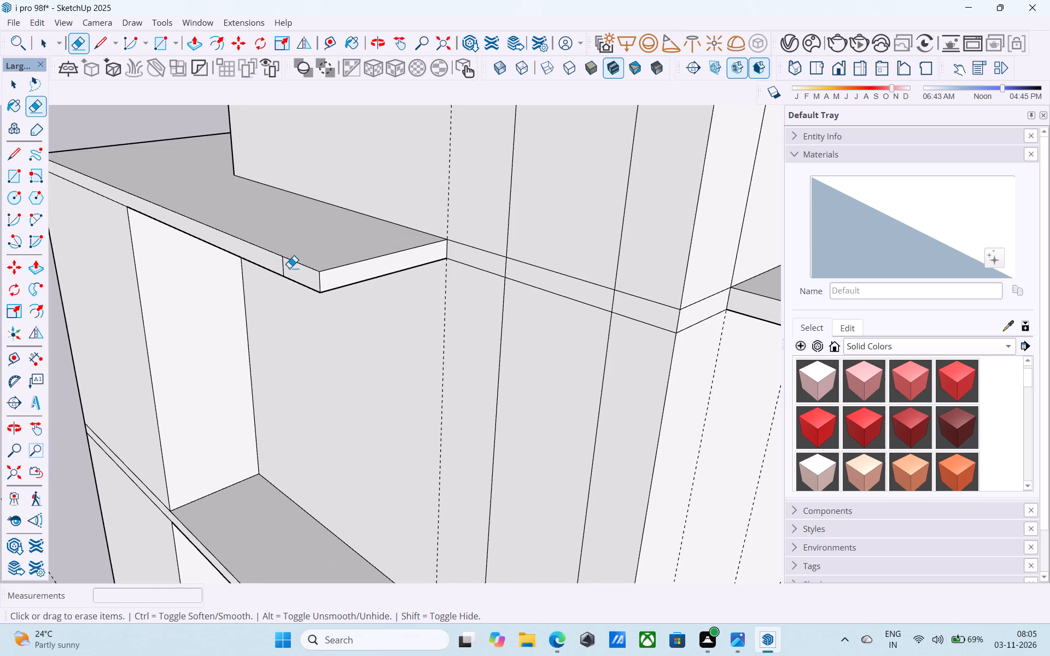
drag(287, 267, 280, 267)
Examine the reshaped roof slab and the whole building from several sides.
key(space)
scroll(280, 284, down, 14)
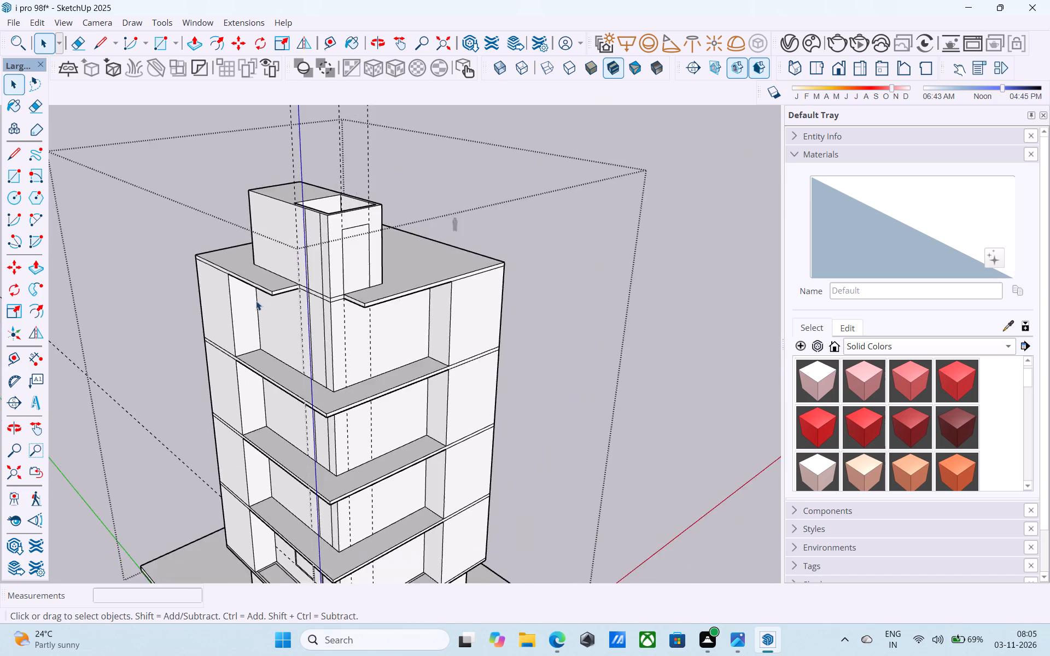
middle_drag(261, 302, 790, 293)
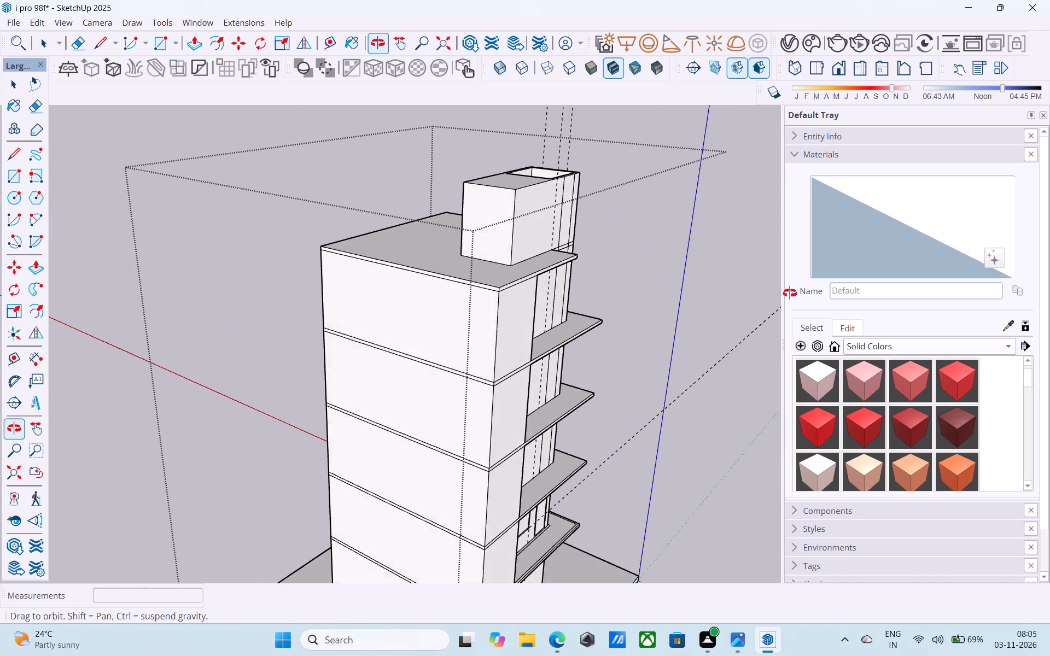
middle_drag(790, 293, 295, 265)
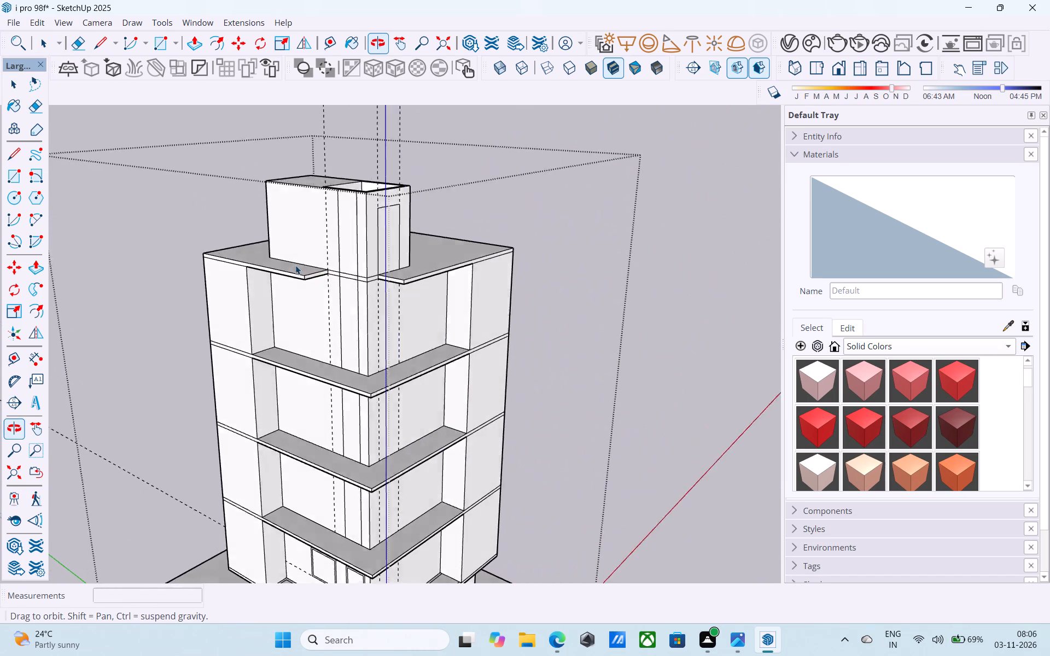
middle_drag(295, 265, 301, 270)
scroll(281, 253, down, 8)
middle_drag(283, 258, 458, 240)
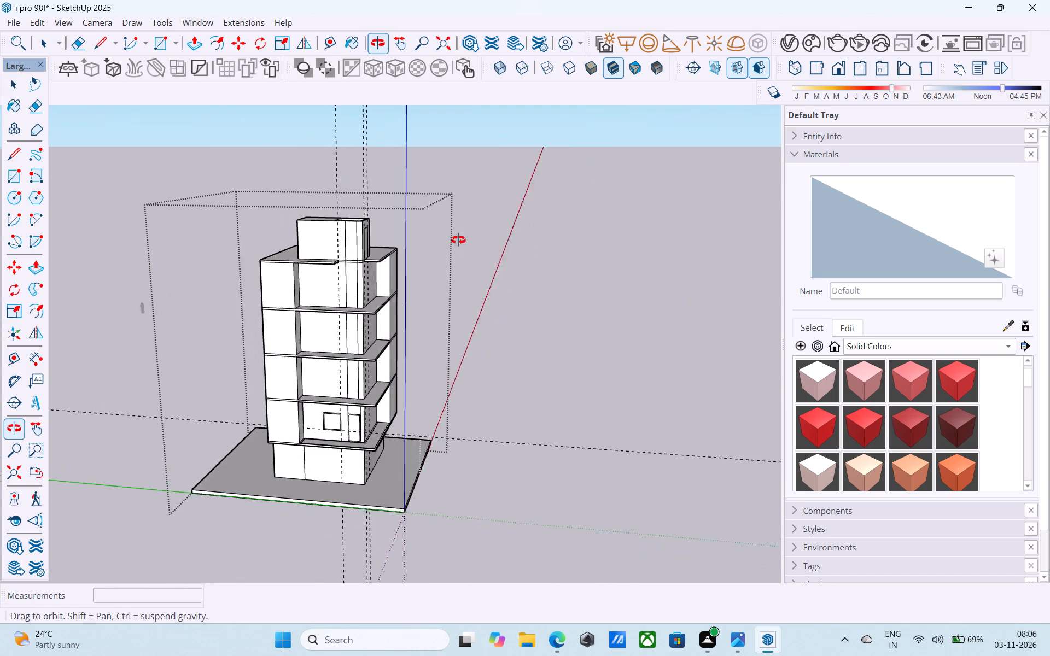
middle_drag(458, 240, 463, 240)
middle_drag(504, 341, 511, 346)
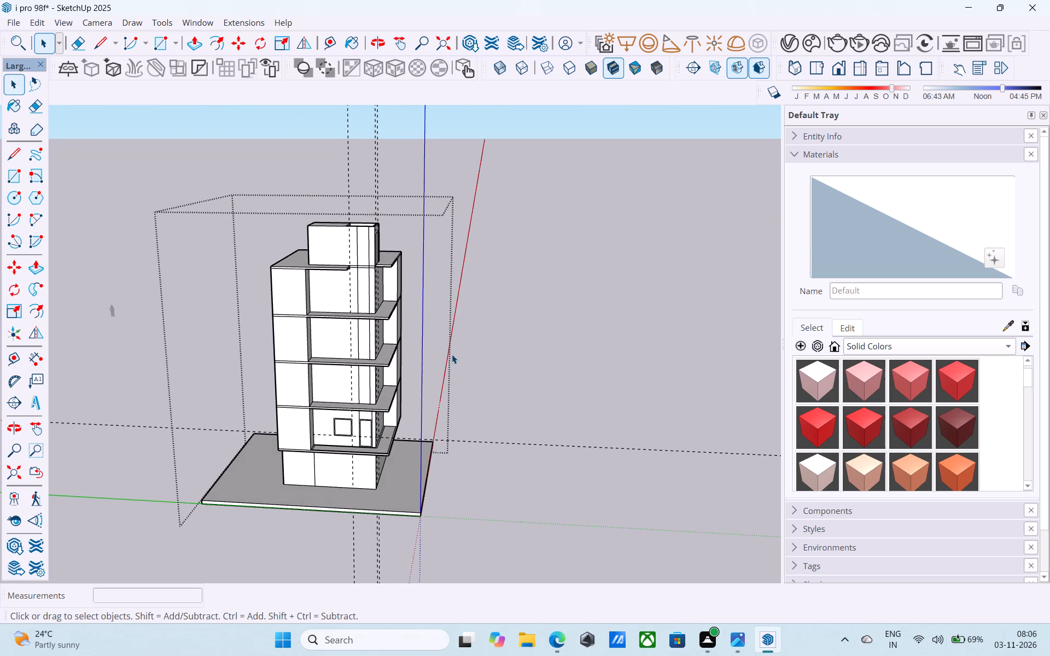
Copy the lowest window's frame 12' 6" straight up onto the same wall of the storey above.
scroll(450, 354, up, 5)
scroll(286, 460, up, 10)
click(287, 468)
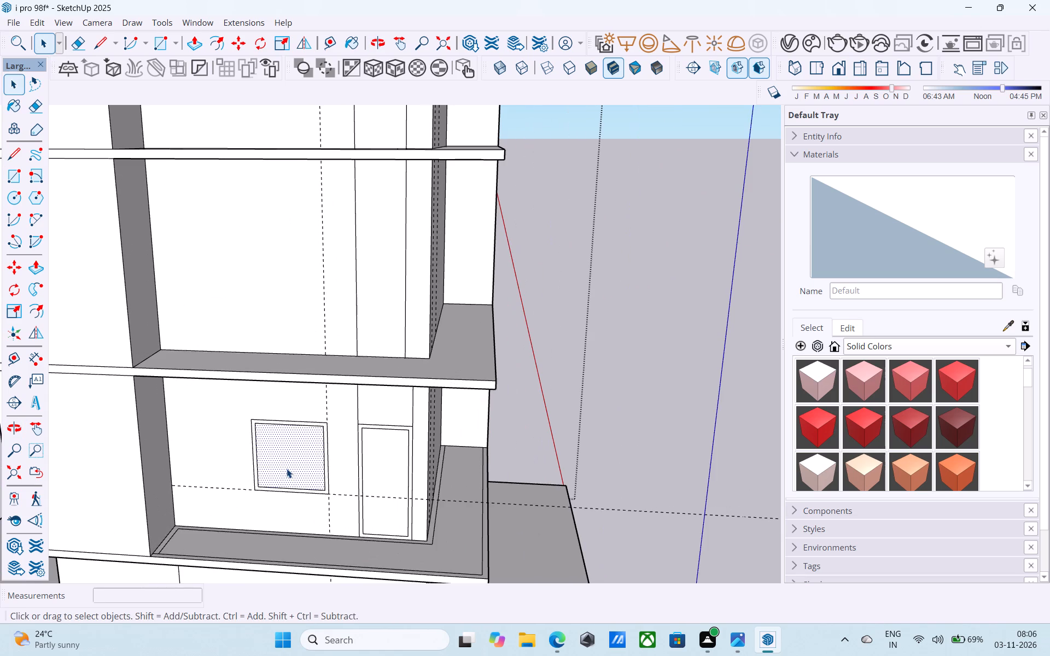
scroll(277, 446, up, 4)
middle_drag(277, 444, 295, 373)
shift+scroll(294, 363, up, 5)
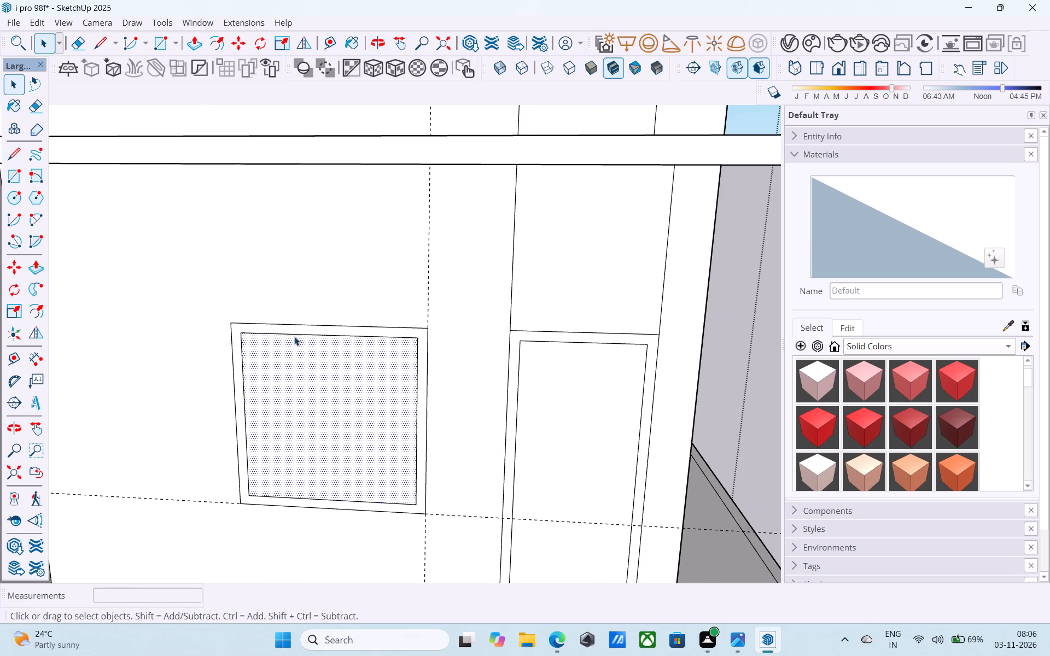
click(296, 331)
scroll(296, 331, down, 16)
key(m)
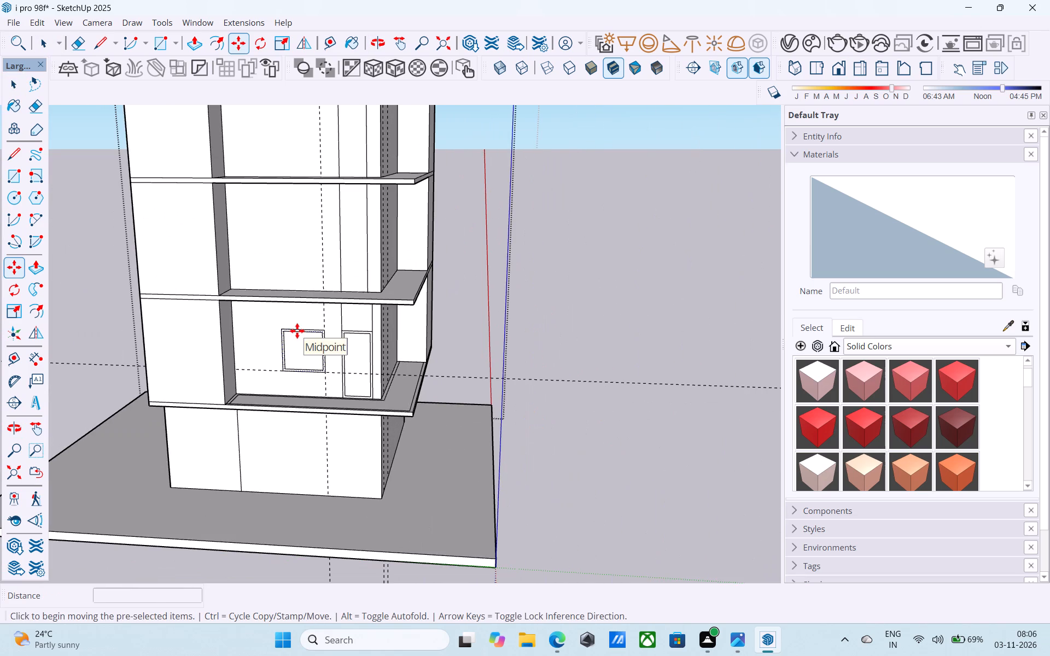
shift+middle_drag(194, 405, 237, 425)
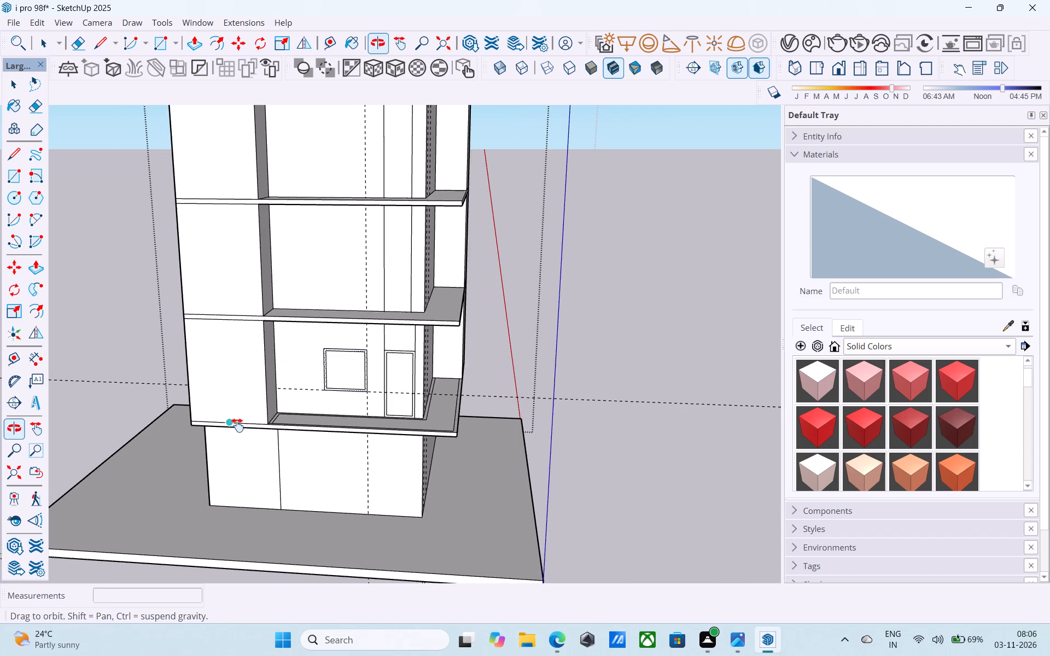
shift+middle_drag(237, 425, 245, 434)
scroll(257, 434, up, 13)
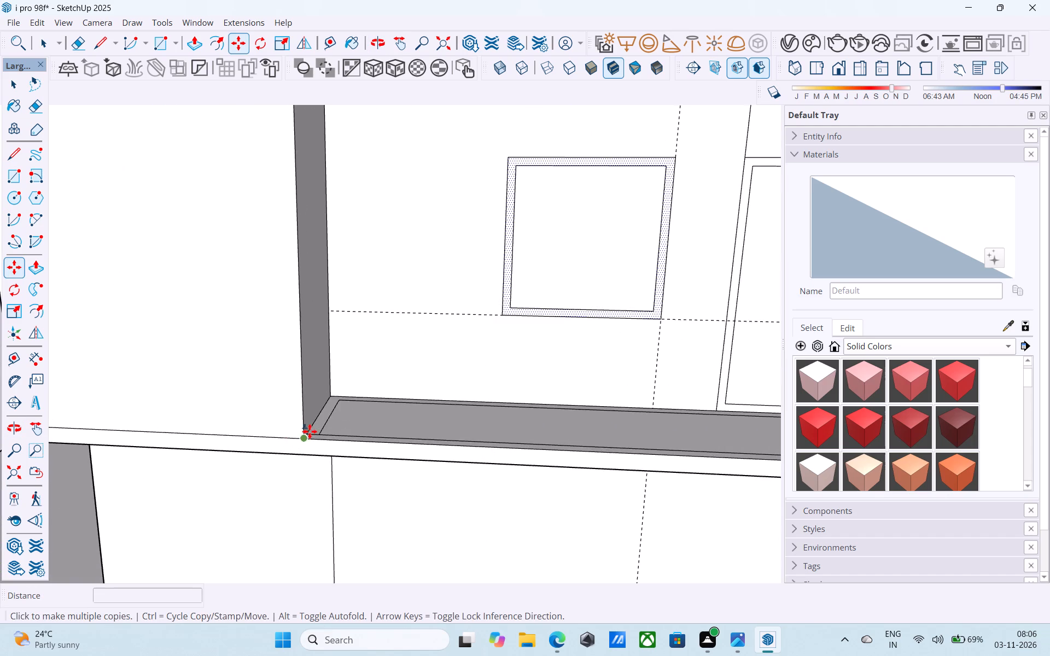
scroll(311, 435, up, 9)
click(295, 443)
scroll(287, 413, down, 1)
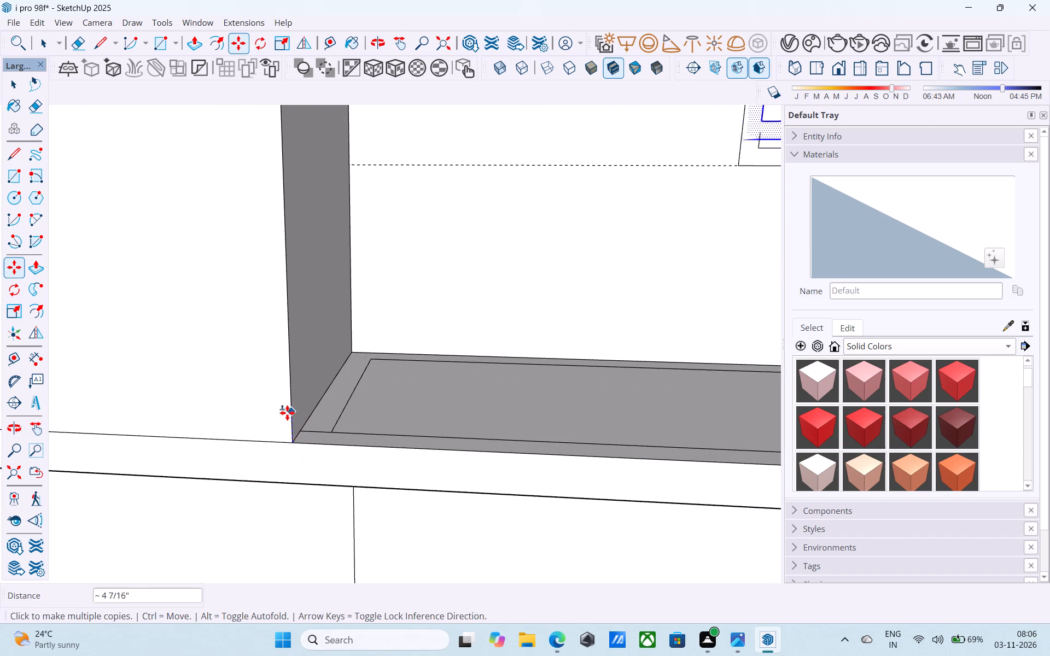
scroll(287, 413, down, 15)
shift+middle_drag(289, 413, 320, 569)
middle_drag(307, 370, 281, 407)
scroll(306, 354, up, 5)
click(317, 326)
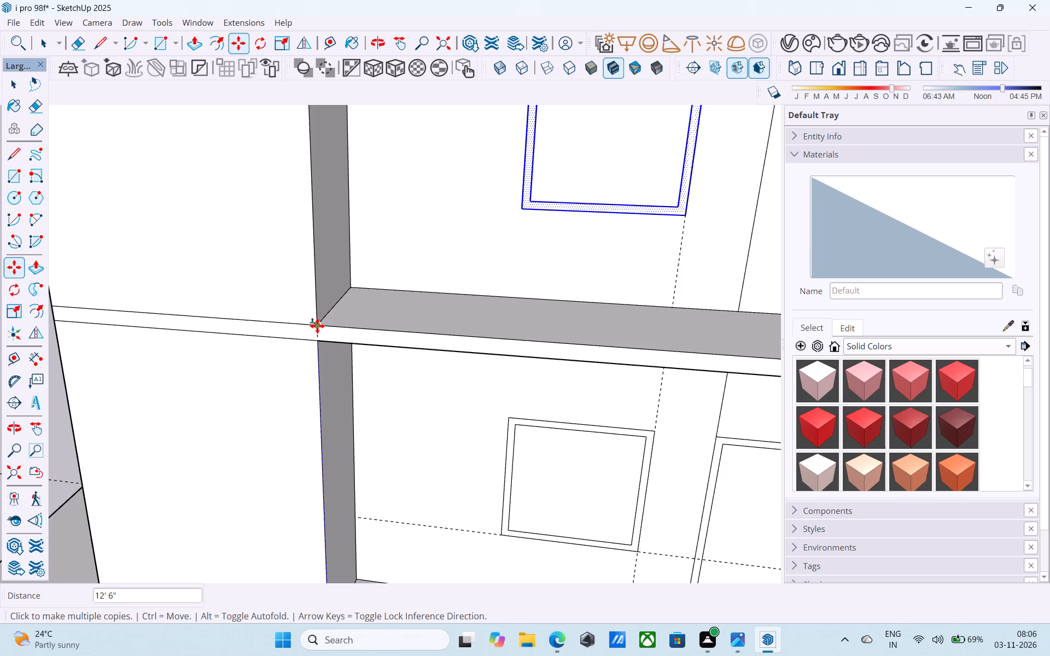
Place two more copies of the window frame directly above, one on each of the next two storeys.
scroll(317, 326, down, 6)
shift+middle_drag(316, 332, 322, 608)
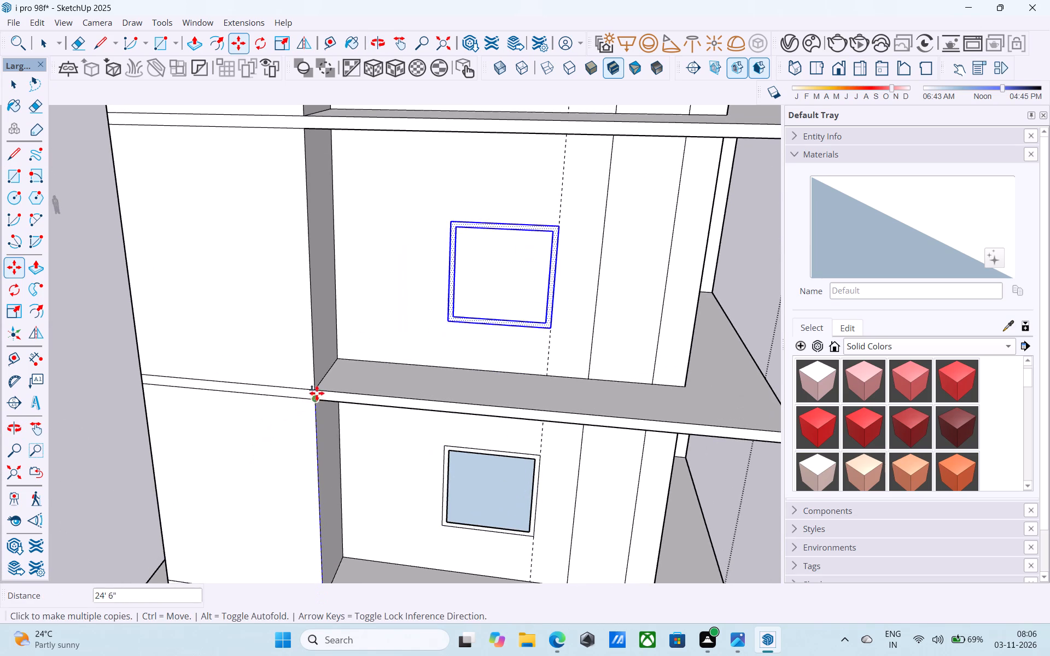
click(317, 392)
scroll(317, 390, down, 5)
shift+middle_drag(313, 391, 334, 538)
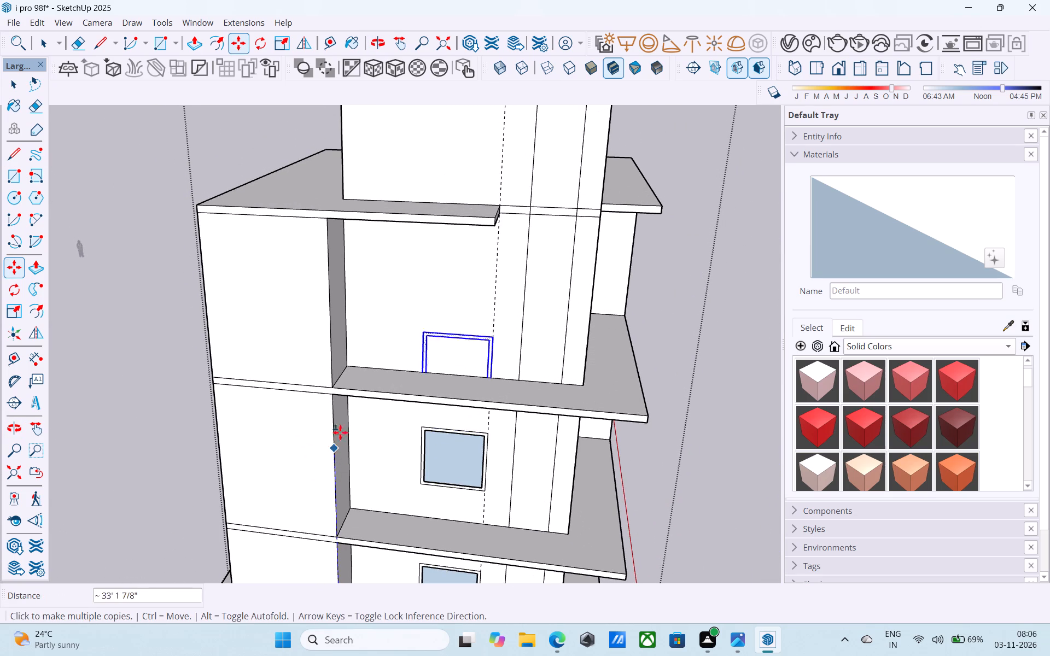
click(337, 383)
Draw a 4' 6" by 4' 6" rectangle inside the top-storey window frame to fill its open centre.
shift+middle_drag(340, 379, 323, 369)
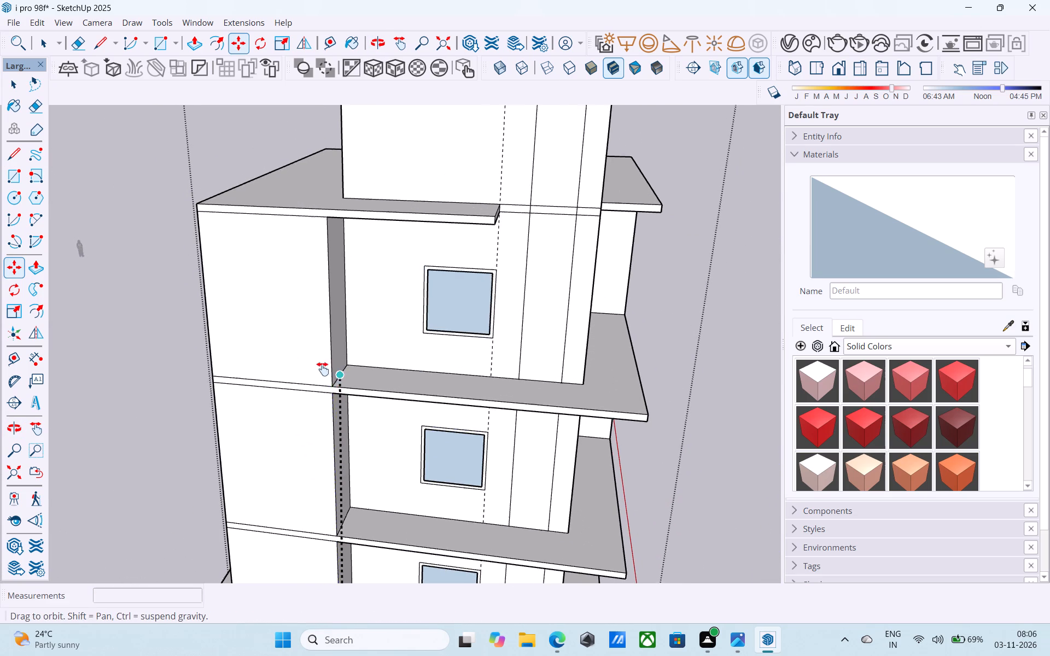
shift+middle_drag(323, 369, 221, 377)
key(r)
scroll(316, 265, up, 12)
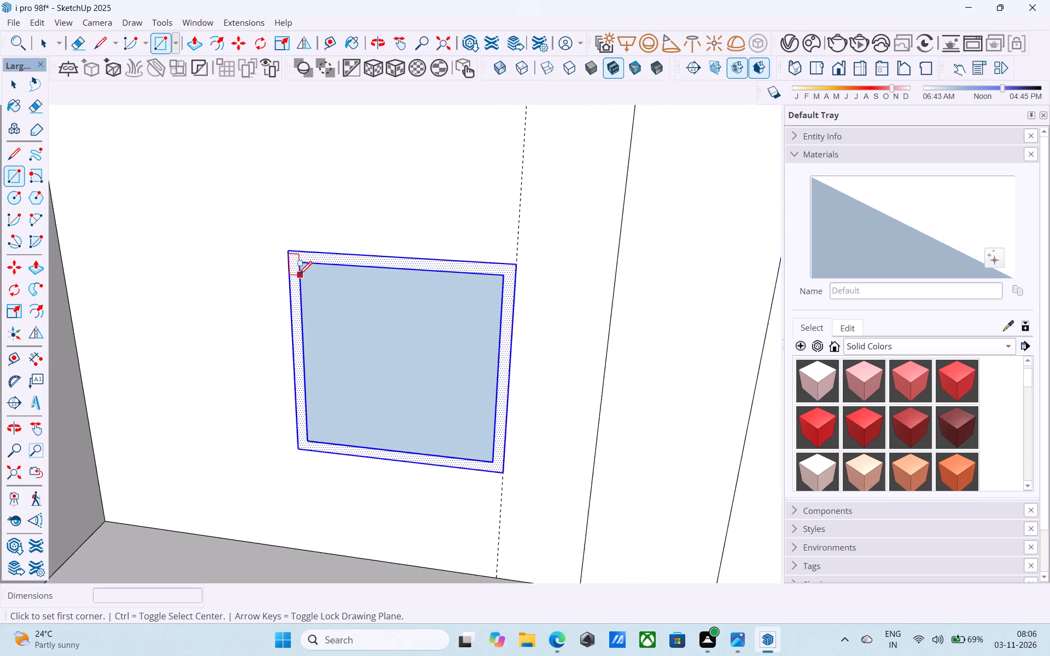
click(302, 262)
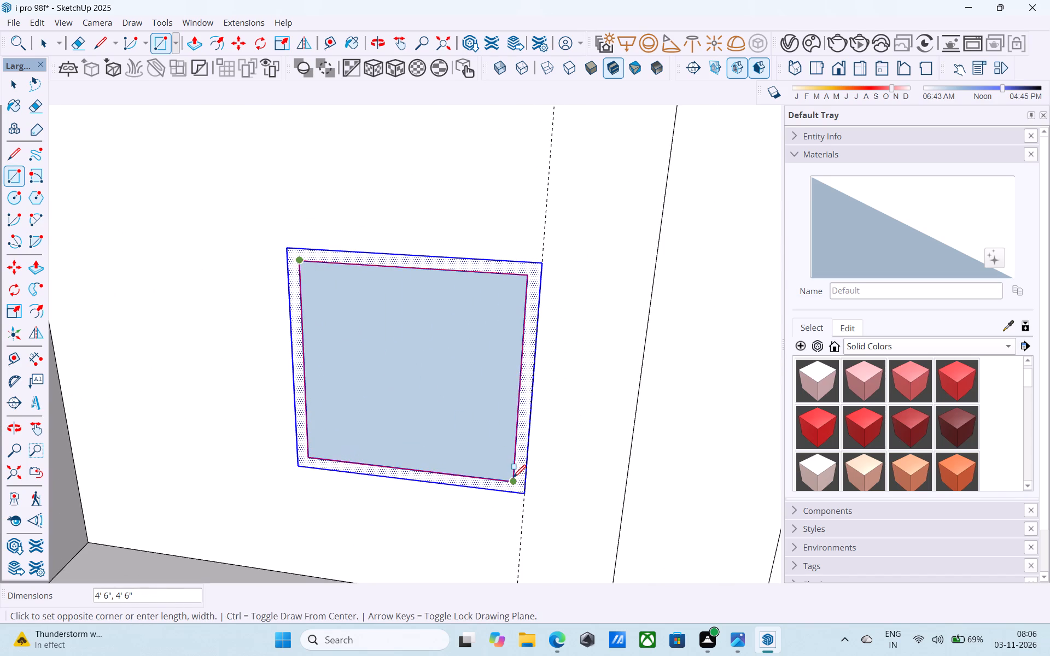
click(513, 479)
Draw a rectangle inside the window frame one storey below the top to fill its open centre.
scroll(356, 312, down, 7)
scroll(311, 267, down, 6)
middle_drag(329, 438, 330, 348)
scroll(275, 402, up, 4)
scroll(176, 252, down, 5)
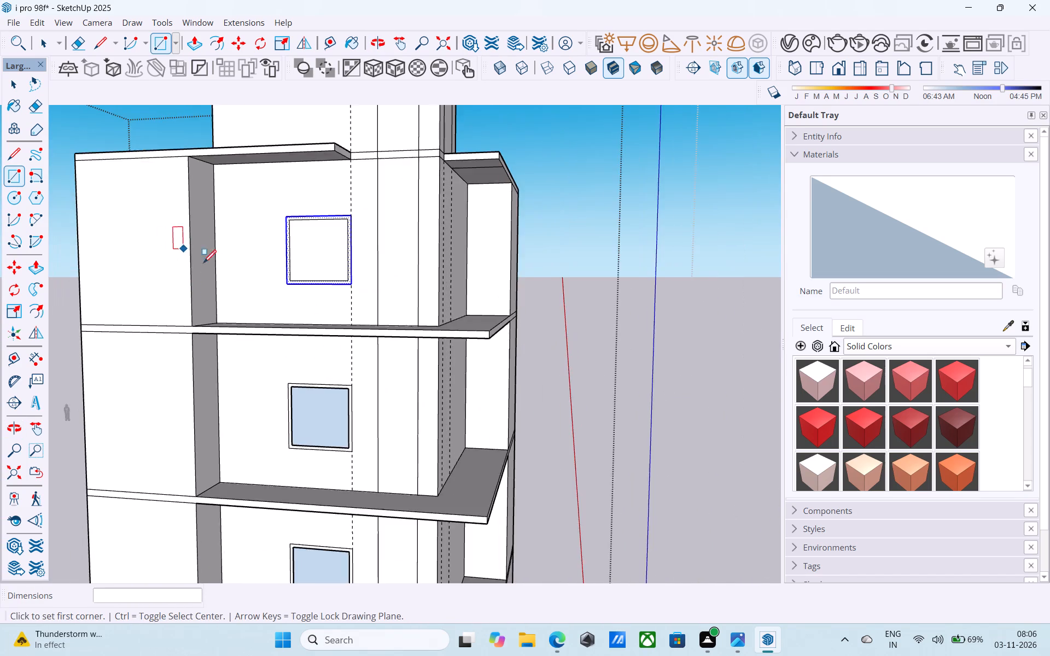
scroll(164, 230, down, 5)
scroll(258, 340, up, 17)
click(223, 289)
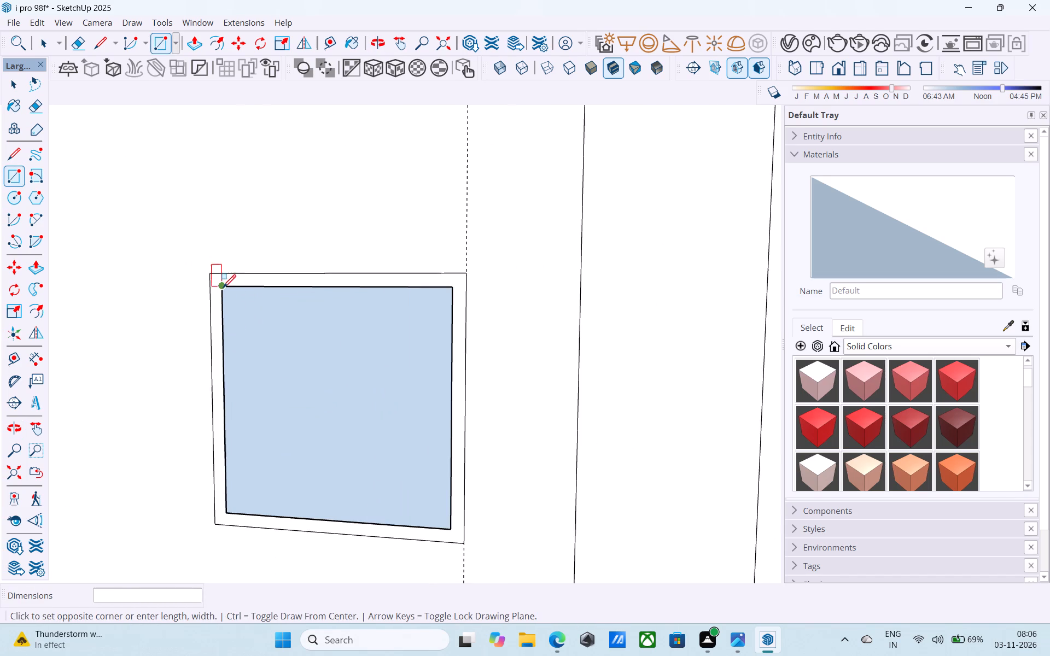
click(453, 532)
Draw a rectangle inside the lowest copied window frame to fill its open centre.
scroll(303, 334, down, 5)
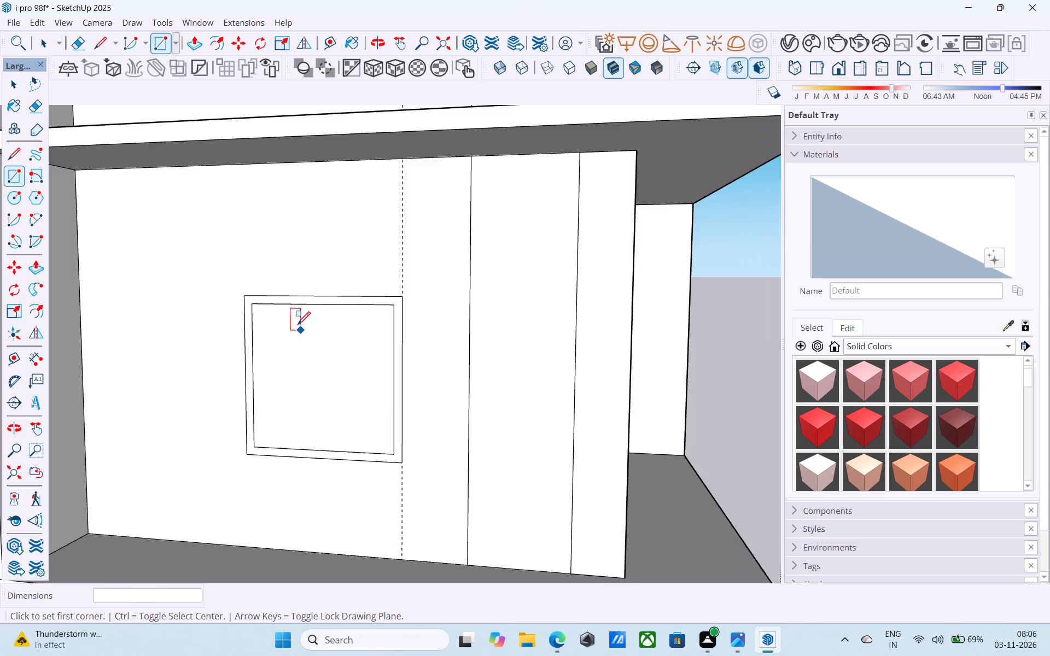
scroll(297, 326, down, 7)
scroll(212, 251, down, 6)
scroll(222, 445, up, 6)
scroll(293, 360, up, 10)
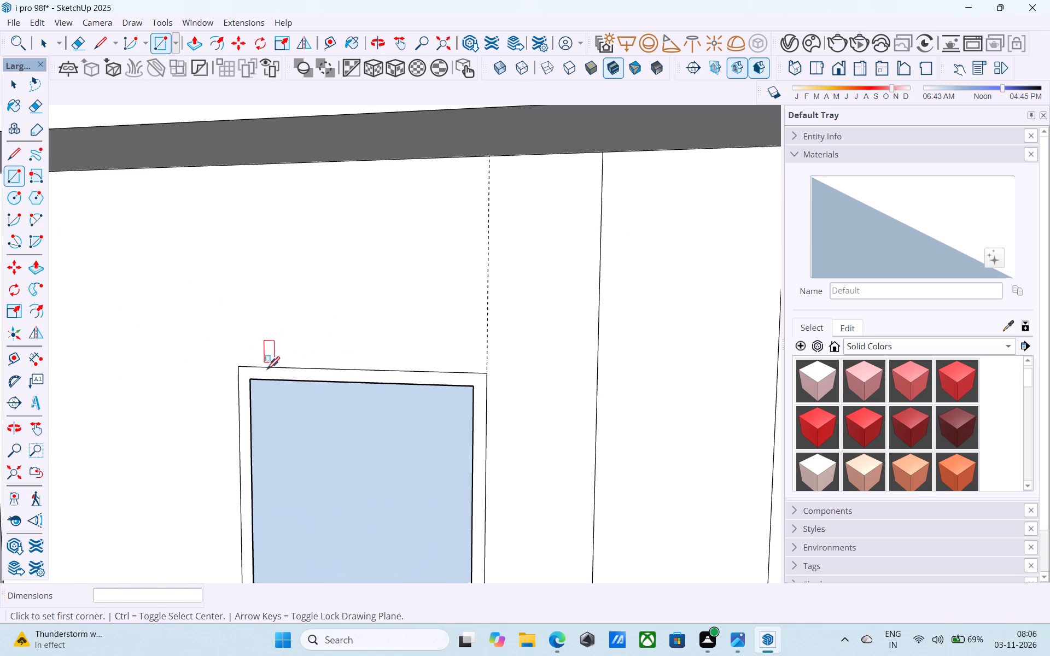
click(255, 376)
scroll(207, 254, down, 6)
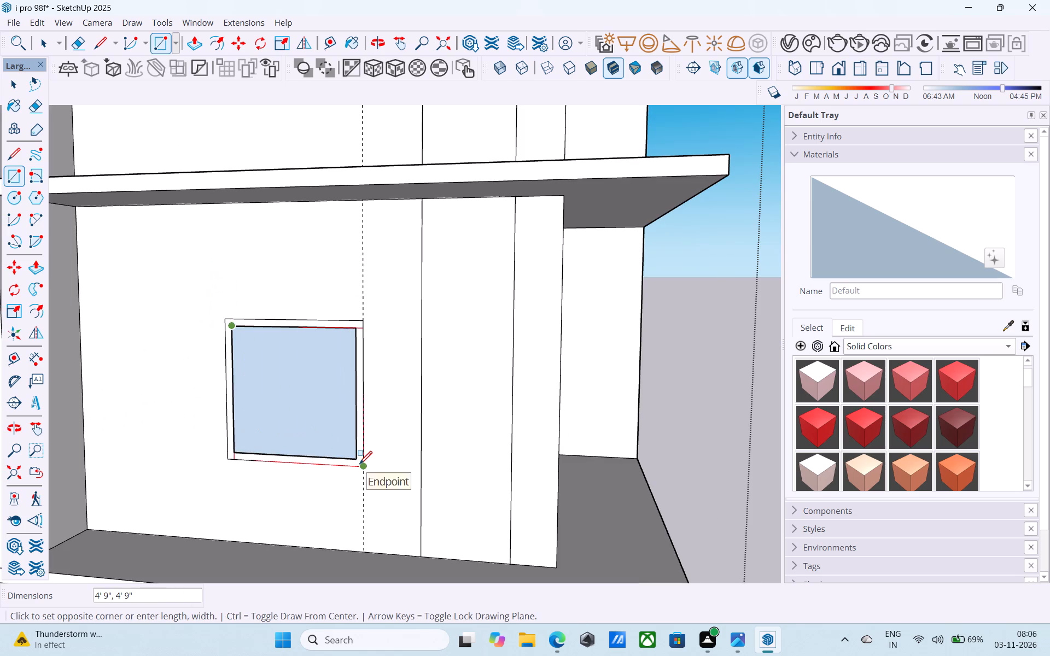
click(354, 462)
Copy the door frame beside the lowest window straight up to the storey above, using the balcony slab corners as reference points.
scroll(250, 232, down, 11)
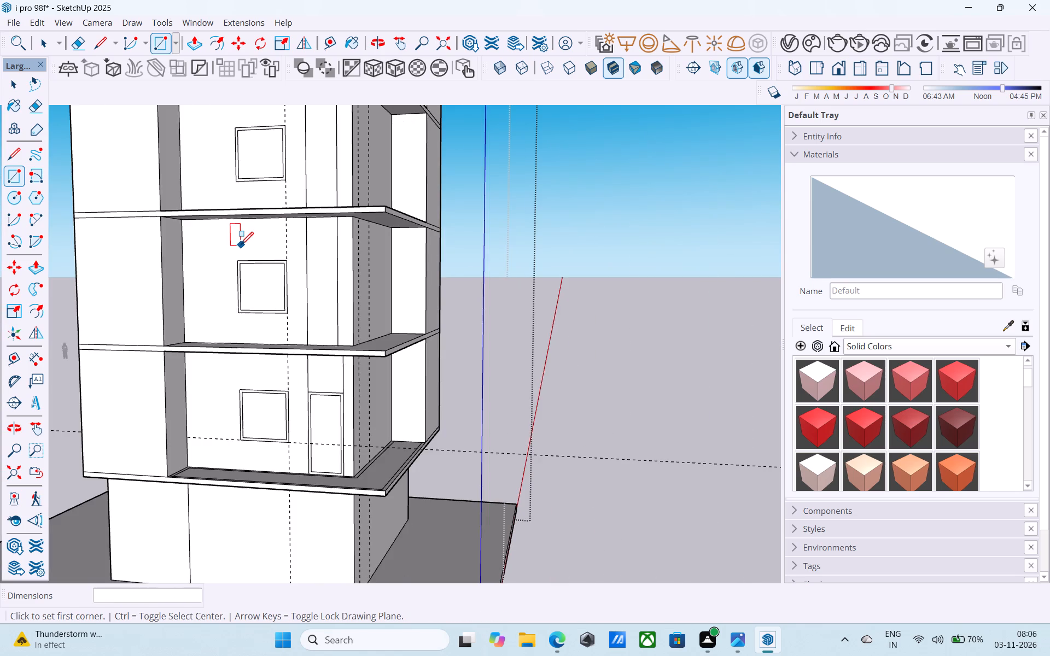
scroll(241, 246, down, 5)
middle_drag(241, 246, 195, 349)
scroll(167, 395, down, 5)
middle_drag(165, 415, 196, 424)
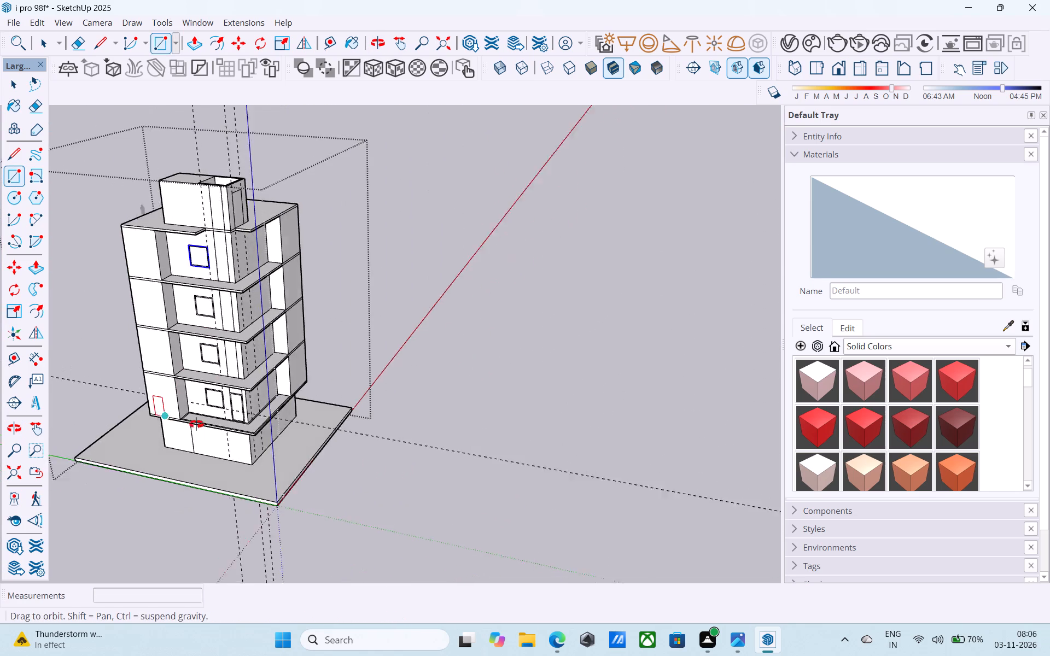
middle_drag(196, 424, 318, 401)
scroll(266, 418, up, 6)
key(space)
scroll(265, 427, up, 4)
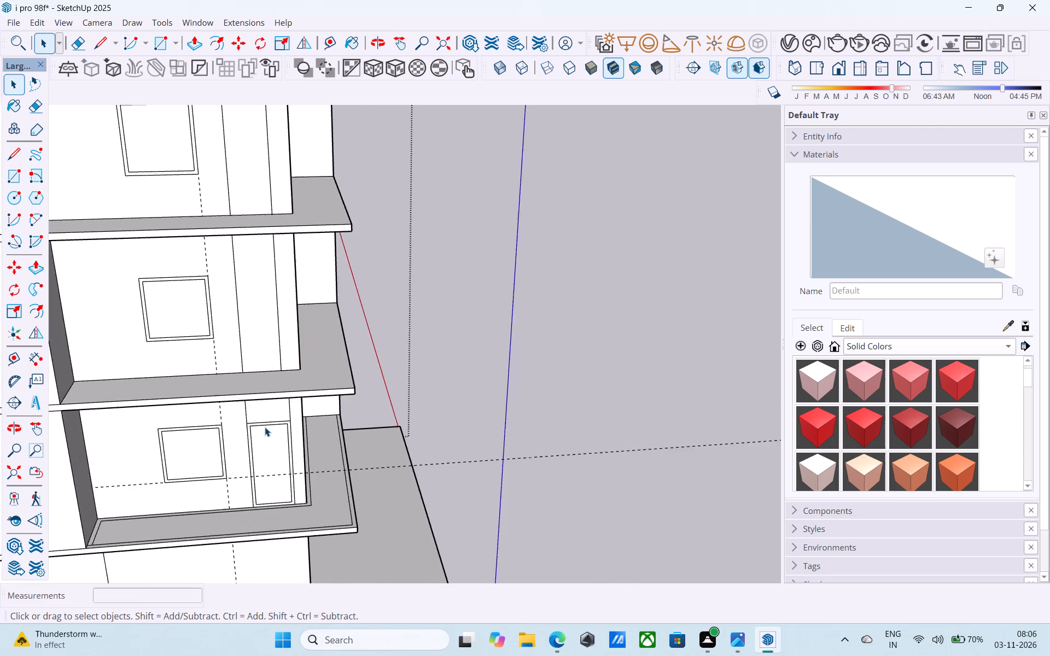
scroll(265, 427, up, 10)
click(234, 397)
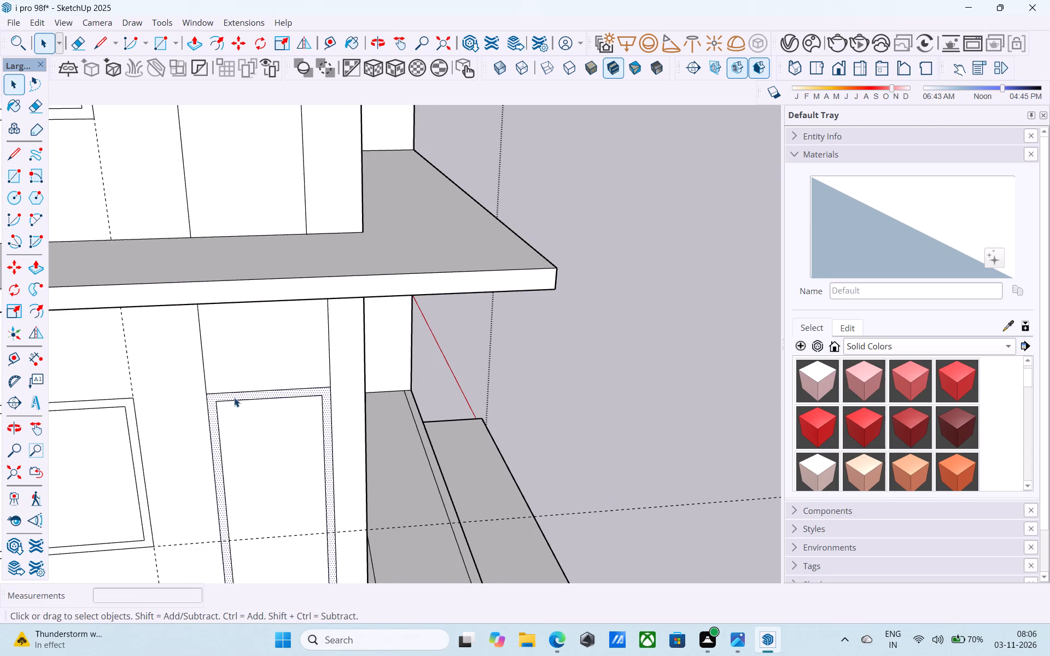
key(m)
scroll(242, 306, down, 11)
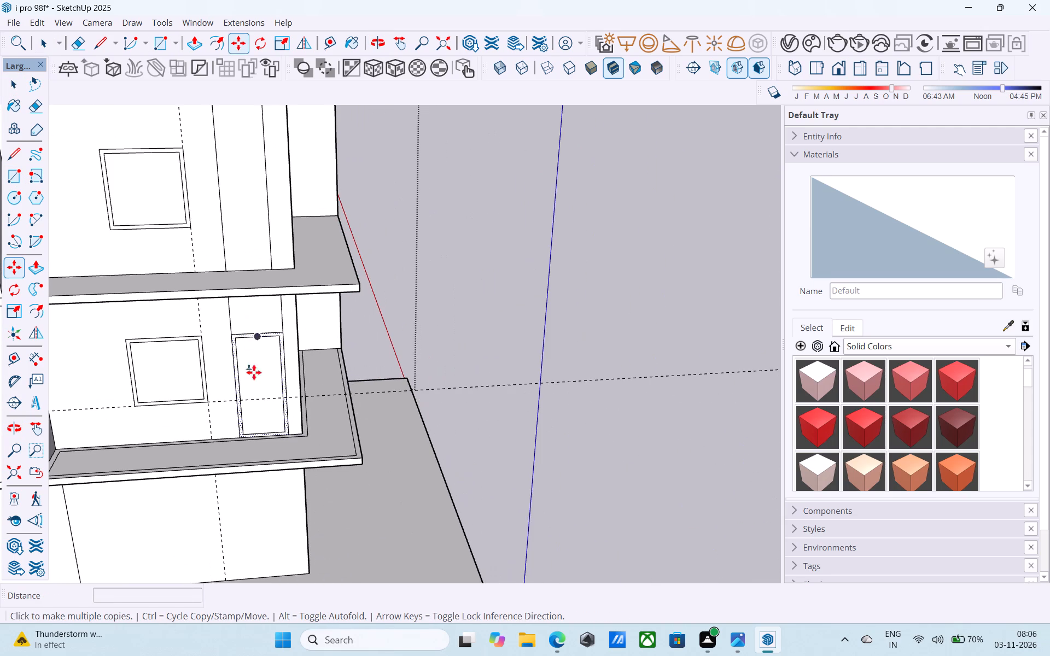
scroll(296, 434, down, 7)
middle_drag(296, 434, 225, 451)
scroll(247, 455, up, 2)
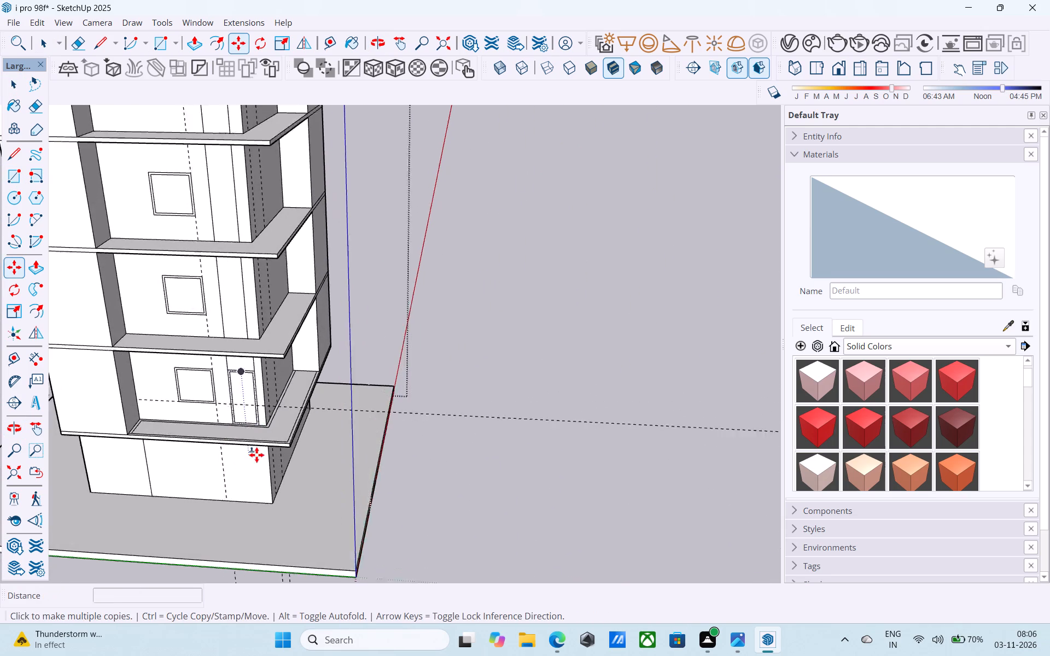
scroll(256, 455, up, 4)
scroll(320, 450, up, 10)
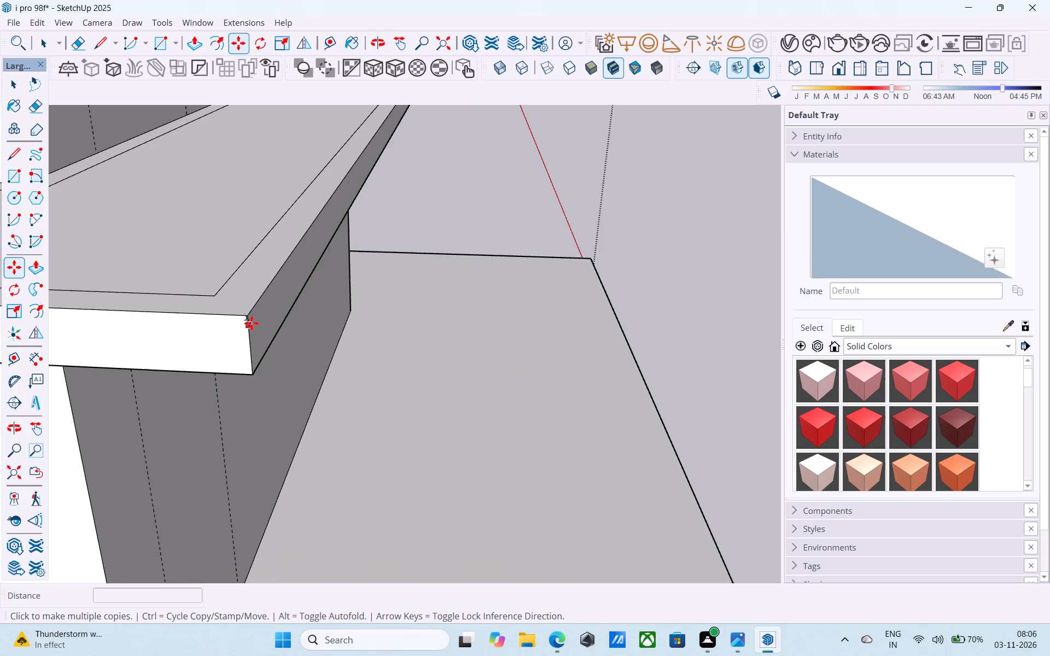
click(250, 320)
scroll(257, 269, down, 17)
shift+middle_drag(241, 326, 288, 543)
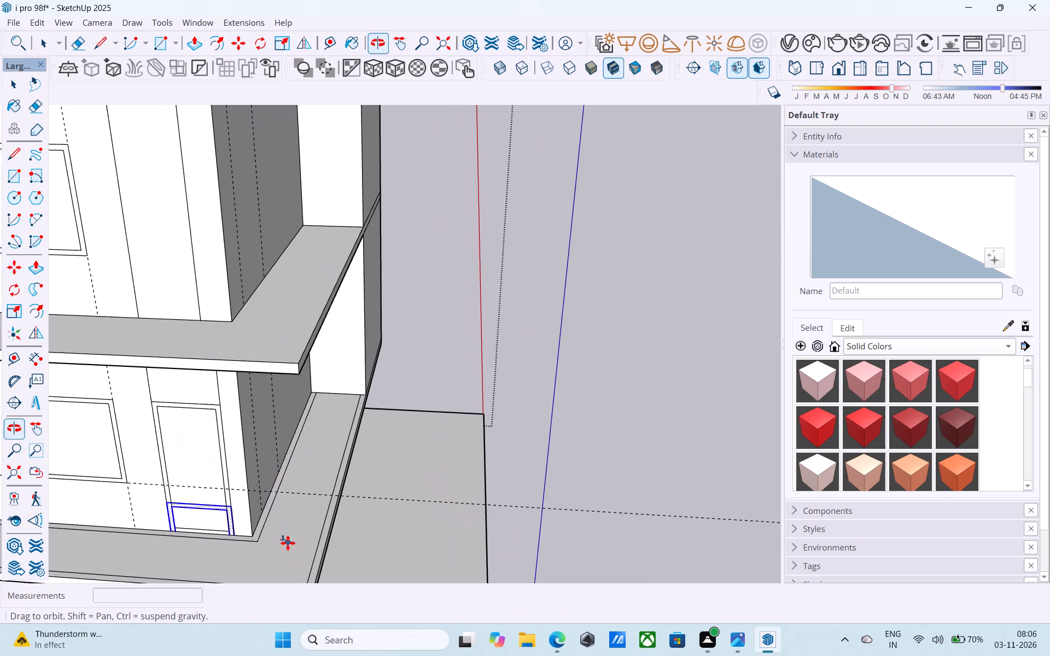
shift+middle_drag(288, 543, 288, 543)
click(299, 366)
Place two more door frame copies on the next two storeys, 25' and 37' 6" above the original.
scroll(299, 366, down, 5)
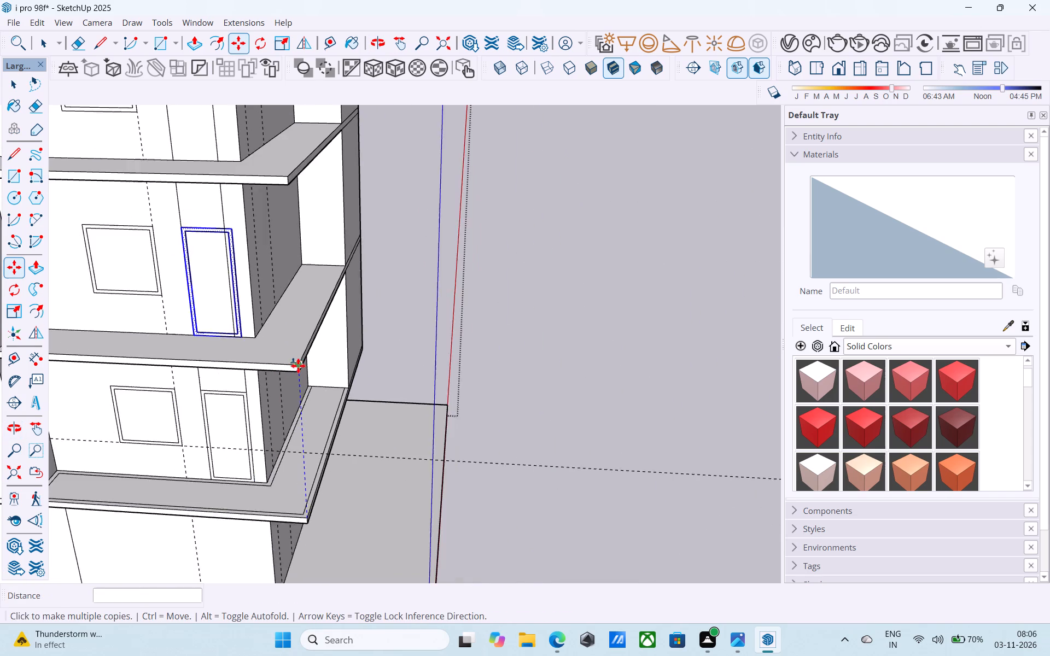
shift+middle_drag(298, 366, 318, 476)
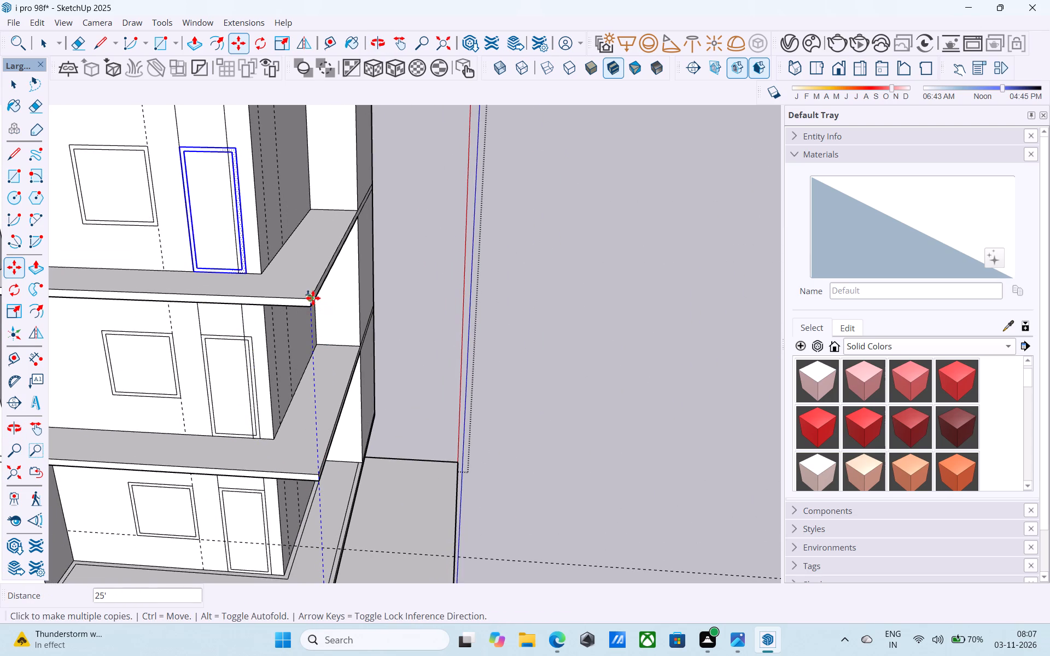
click(313, 298)
shift+middle_drag(311, 296, 340, 523)
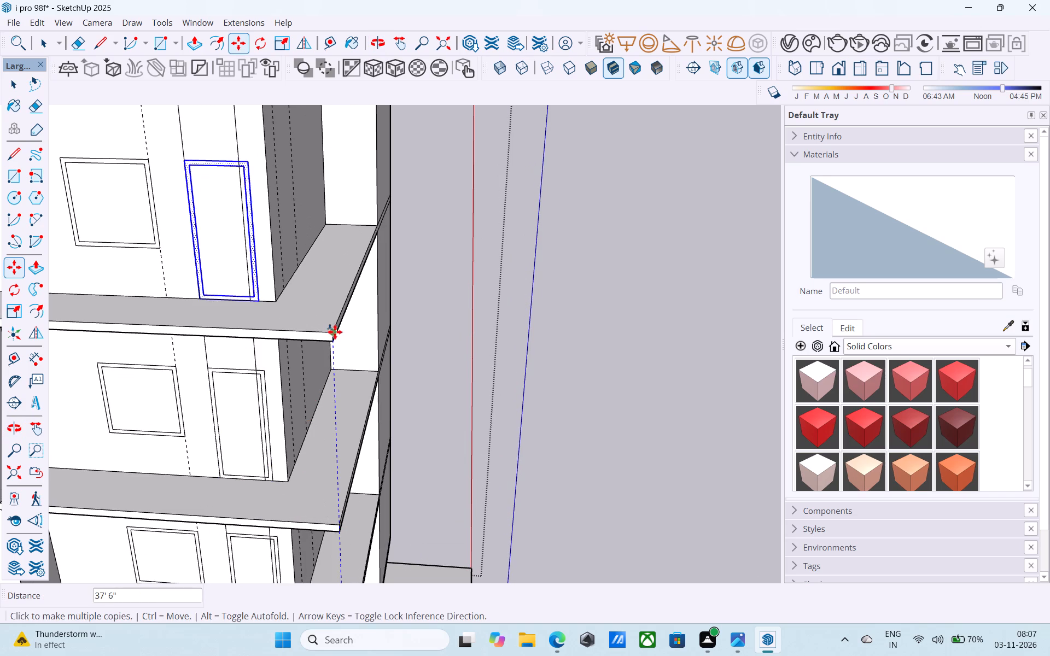
click(333, 330)
Erase the leftover vertical wall line crossing the top-storey door panel and the head of its frame.
scroll(333, 322, down, 6)
shift+middle_drag(333, 322, 339, 484)
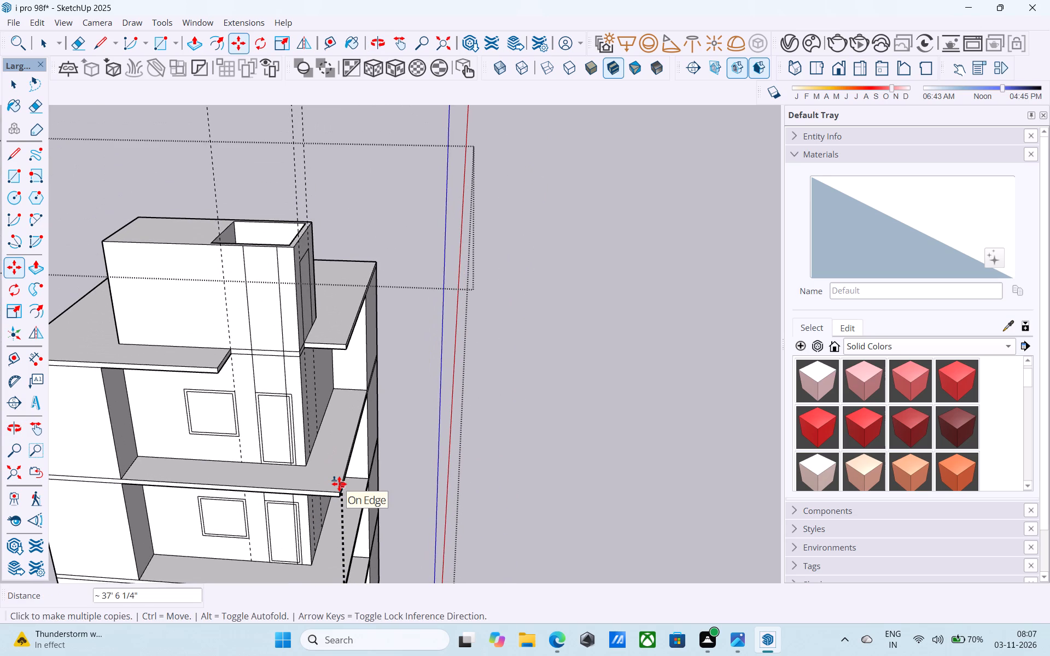
shift+middle_drag(339, 484, 352, 432)
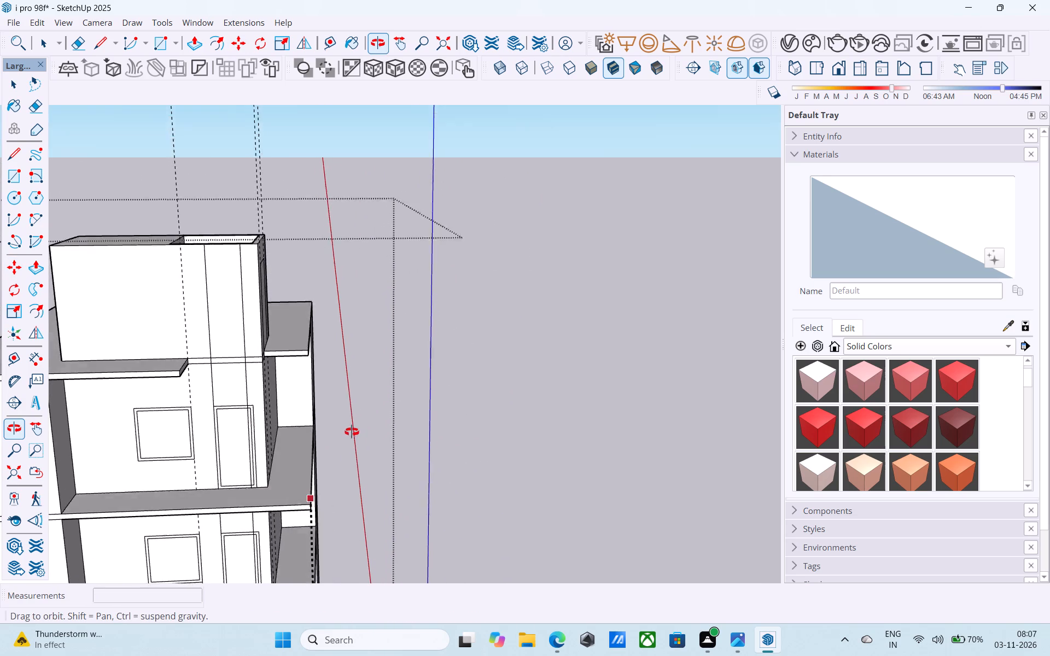
shift+middle_drag(352, 432, 343, 398)
key(e)
scroll(241, 402, up, 9)
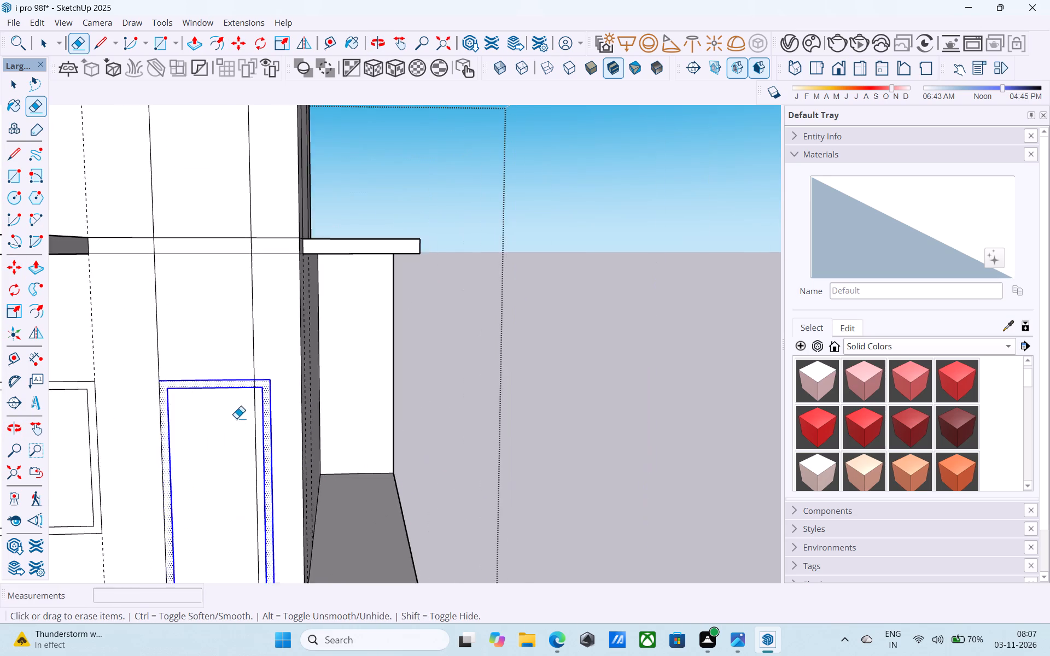
scroll(236, 418, up, 4)
click(258, 402)
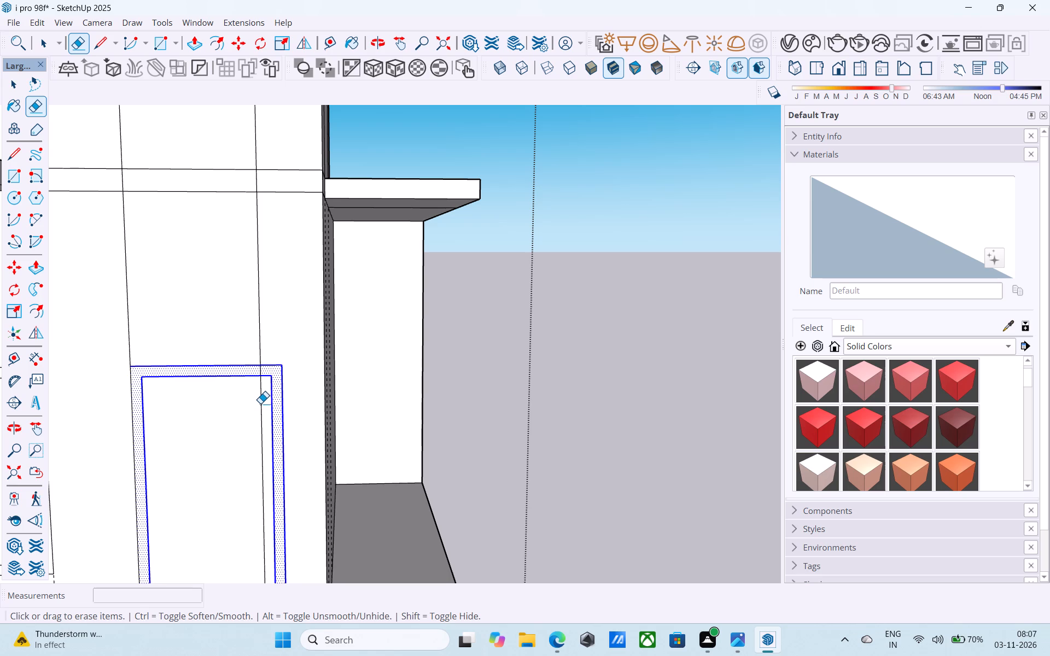
drag(261, 405, 254, 395)
scroll(256, 374, up, 6)
click(263, 372)
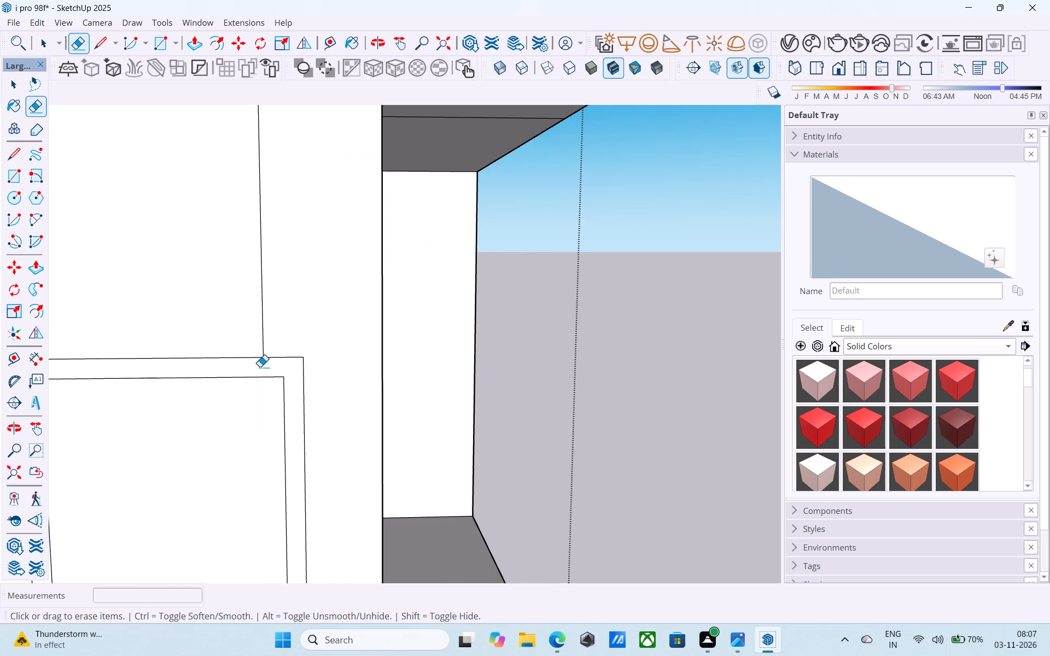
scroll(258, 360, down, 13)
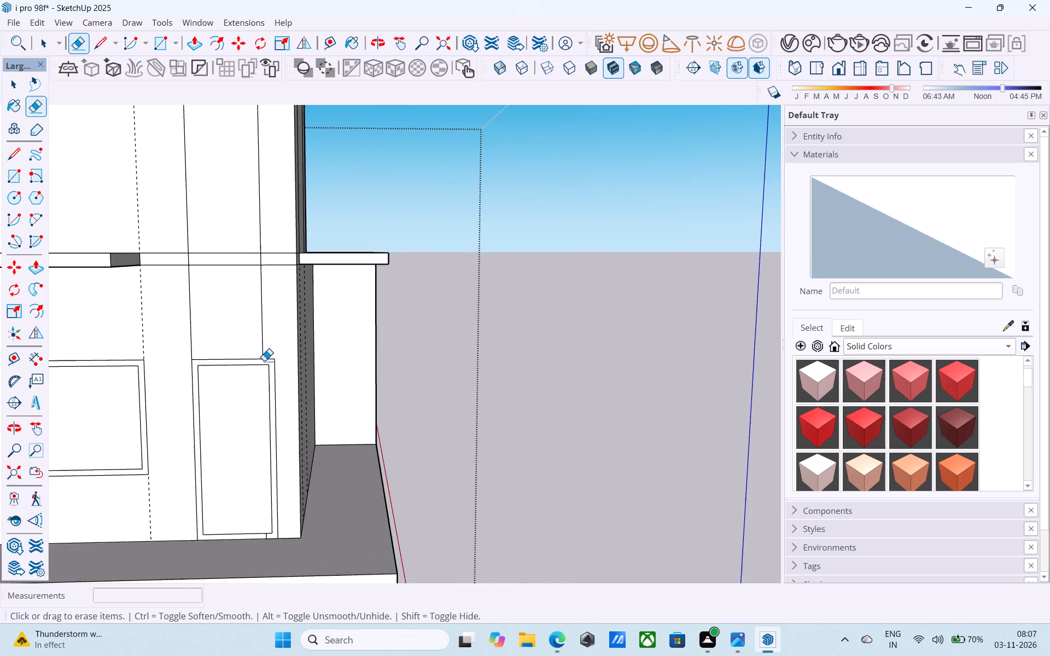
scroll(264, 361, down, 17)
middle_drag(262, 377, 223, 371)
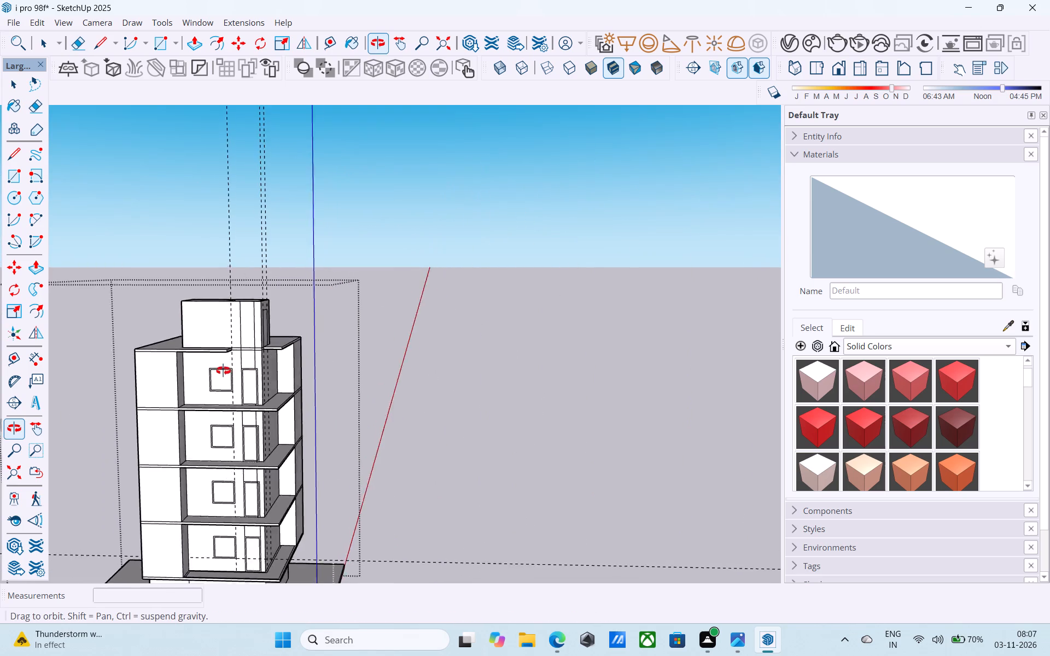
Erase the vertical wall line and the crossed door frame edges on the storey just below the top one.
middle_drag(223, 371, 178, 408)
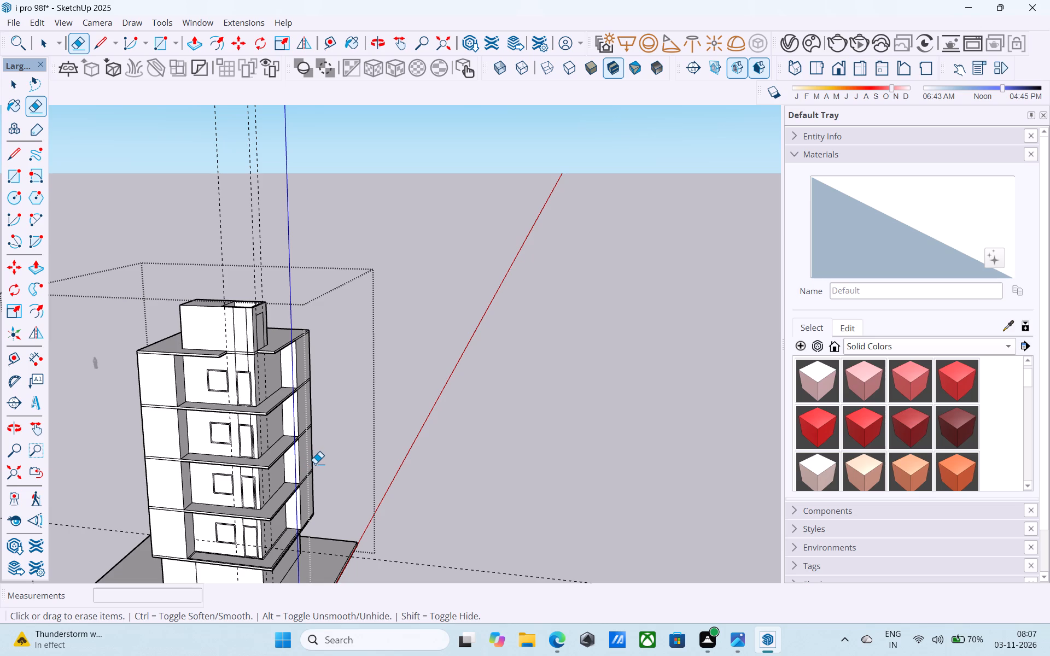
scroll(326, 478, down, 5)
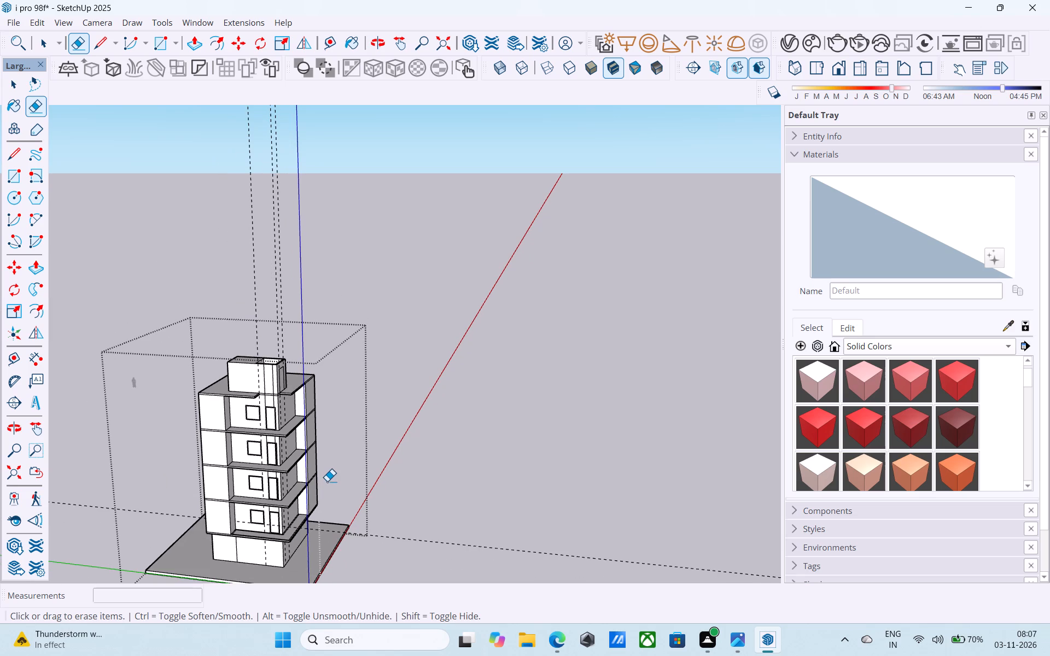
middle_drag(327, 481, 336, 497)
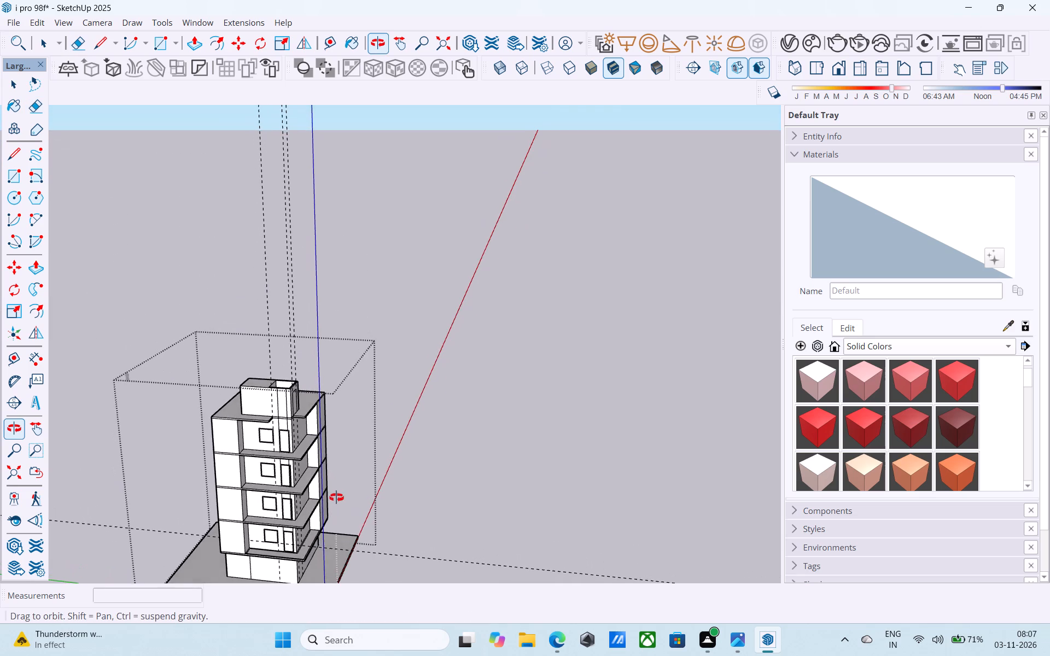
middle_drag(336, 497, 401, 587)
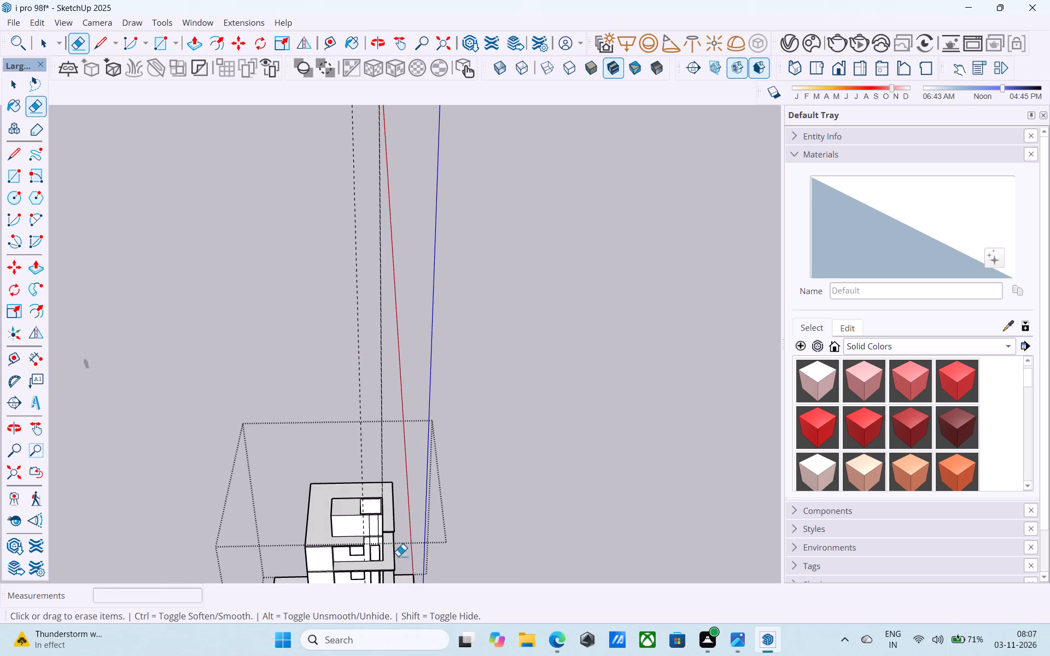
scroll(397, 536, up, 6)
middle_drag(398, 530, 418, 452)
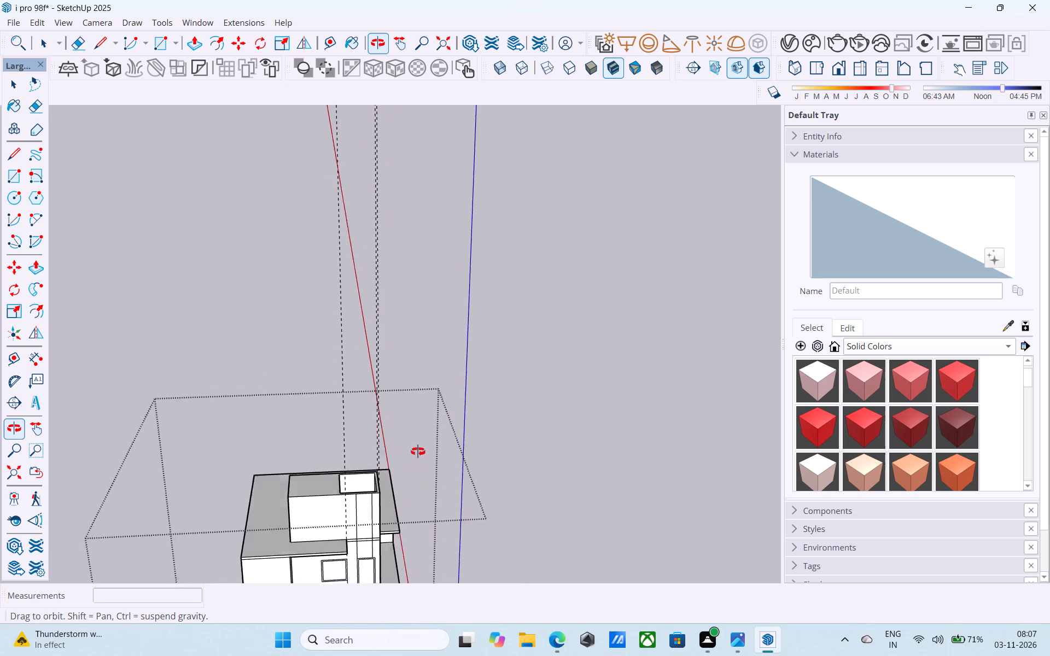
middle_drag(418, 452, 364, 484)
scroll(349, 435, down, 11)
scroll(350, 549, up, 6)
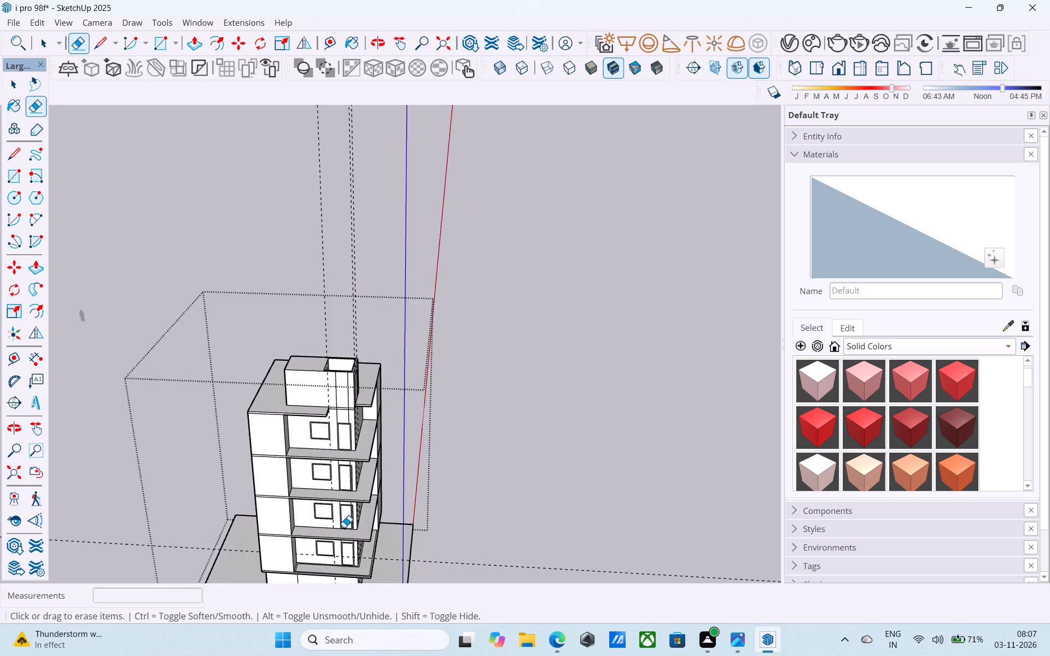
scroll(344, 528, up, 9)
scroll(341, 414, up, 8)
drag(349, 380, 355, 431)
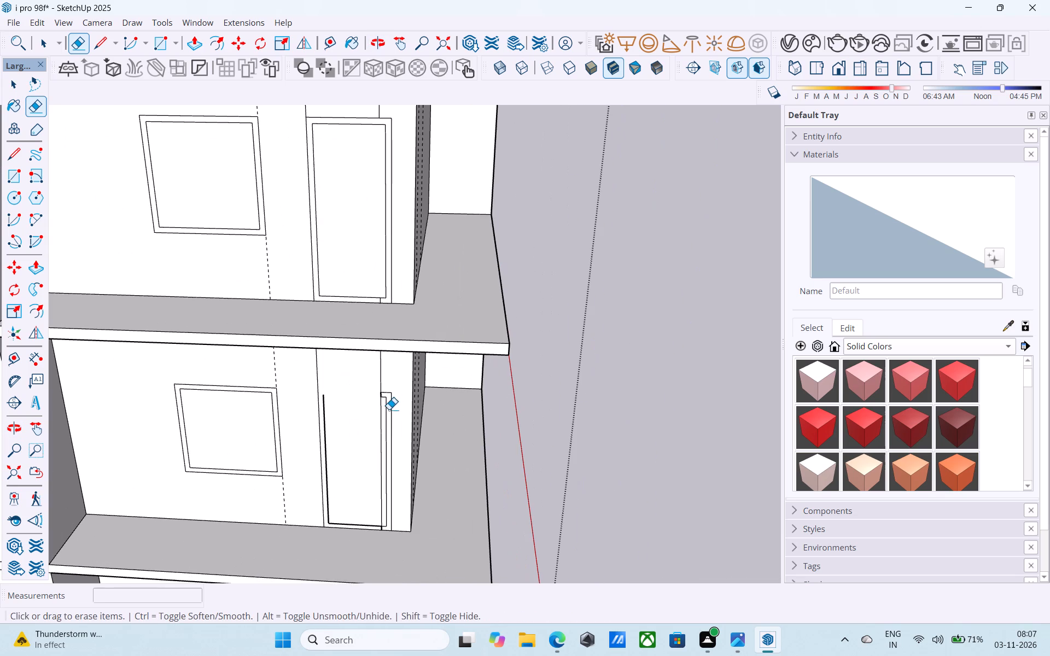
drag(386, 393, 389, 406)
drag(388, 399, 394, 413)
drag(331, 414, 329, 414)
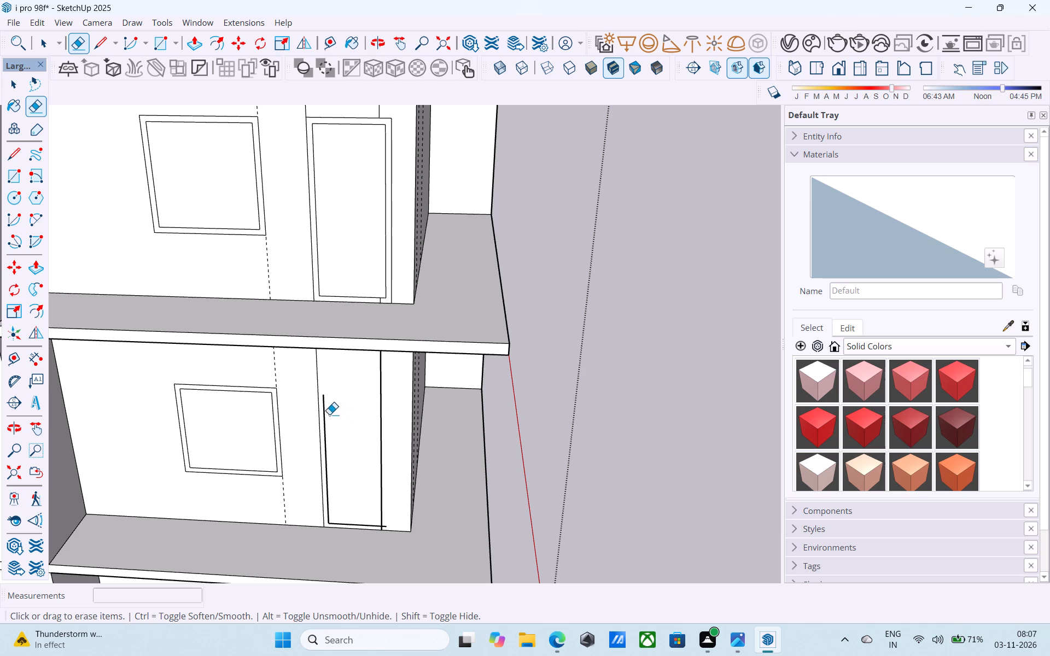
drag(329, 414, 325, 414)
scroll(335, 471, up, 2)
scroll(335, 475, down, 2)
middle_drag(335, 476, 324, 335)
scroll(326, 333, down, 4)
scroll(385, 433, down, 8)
Undo the recent door line erasures and the door frame copies on the top two storeys.
key(ctrl+z)
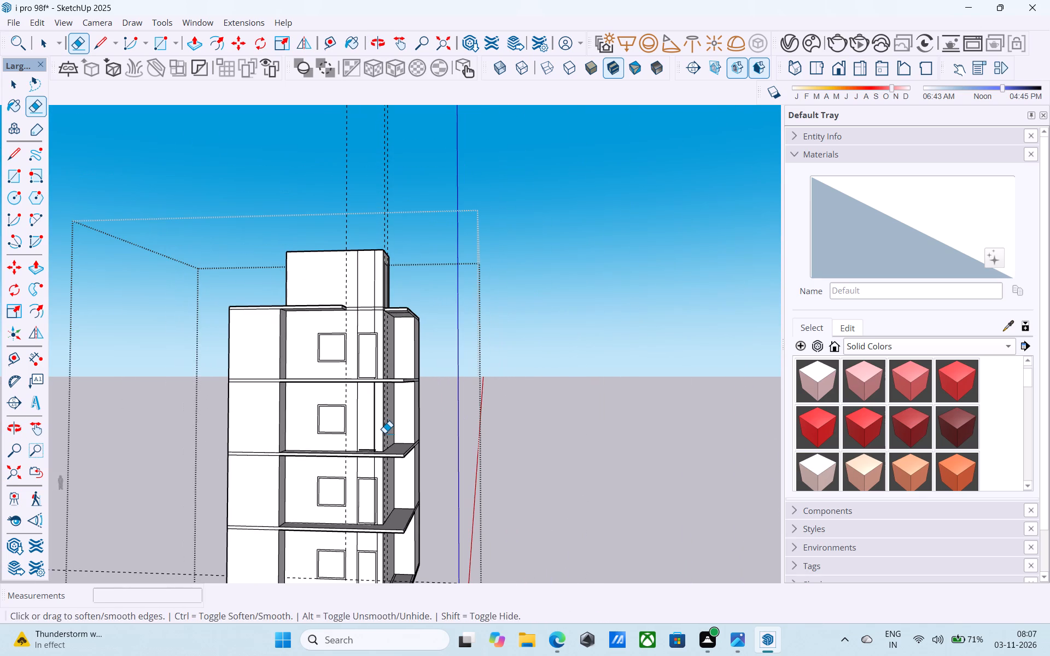
key(ctrl+z)
key(ctrl+z)
key(ctrl+z)
key(ctrl+z)
key(ctrl+z)
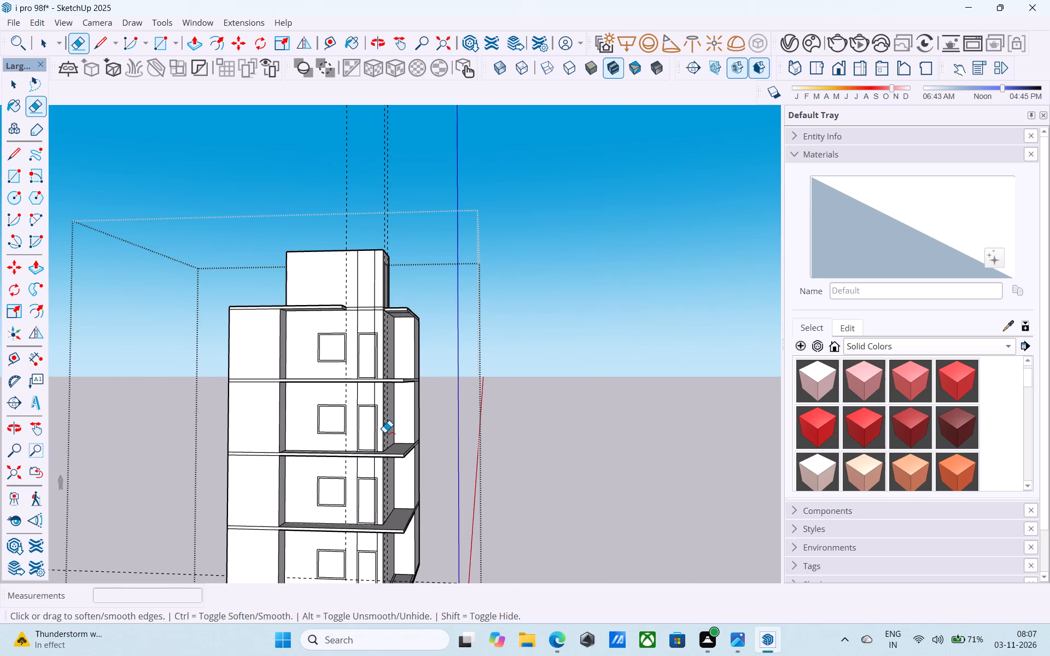
key(ctrl+z)
key(ctrl+z)
Erase the vertical wall line crossing the panel and frame head of the upper of the two remaining framed doors.
ctrl+scroll(376, 417, down, 9)
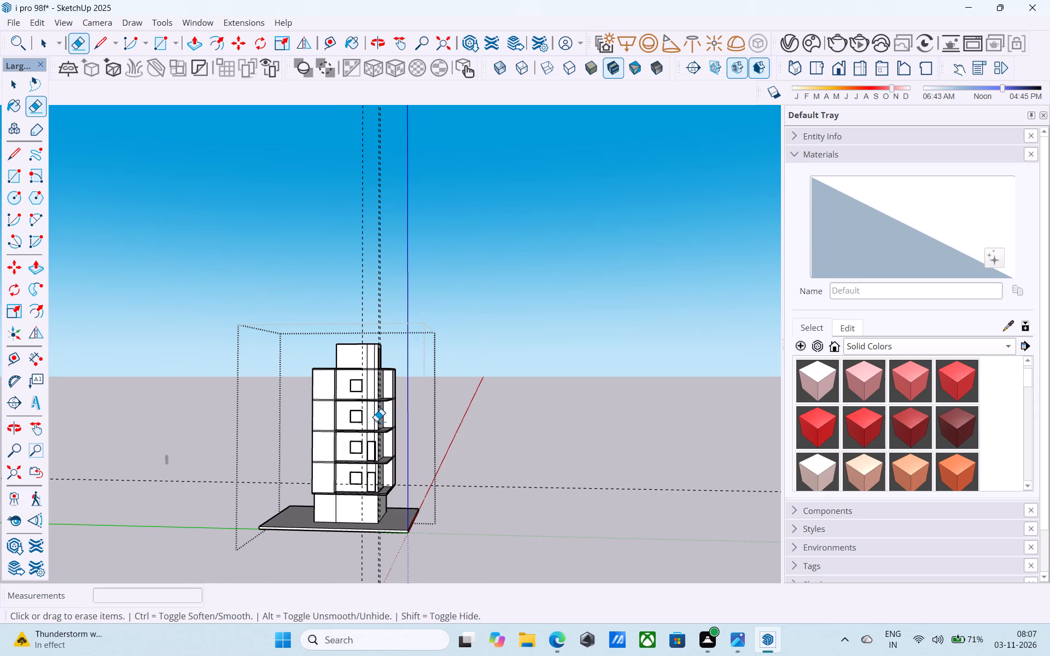
scroll(364, 405, down, 1)
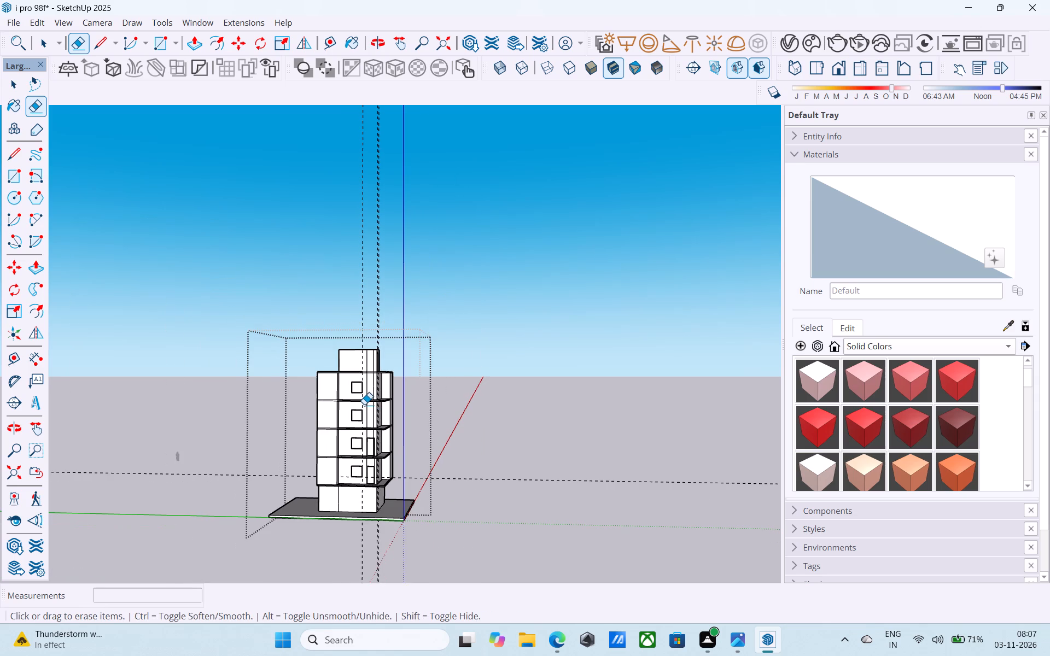
middle_drag(364, 405, 395, 534)
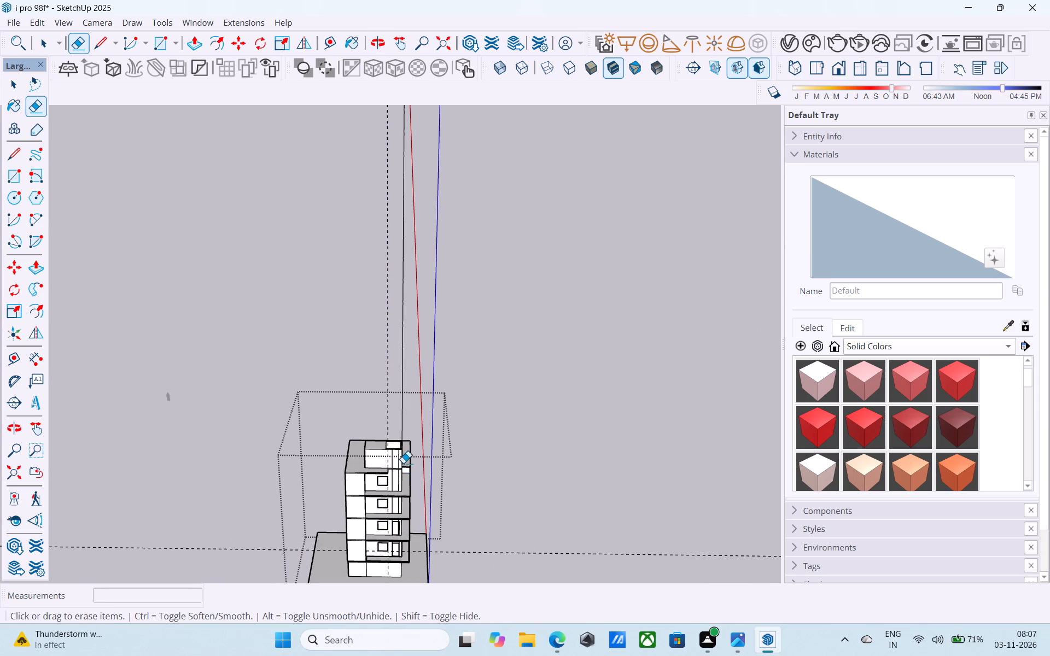
scroll(402, 432, up, 5)
middle_drag(359, 465, 359, 523)
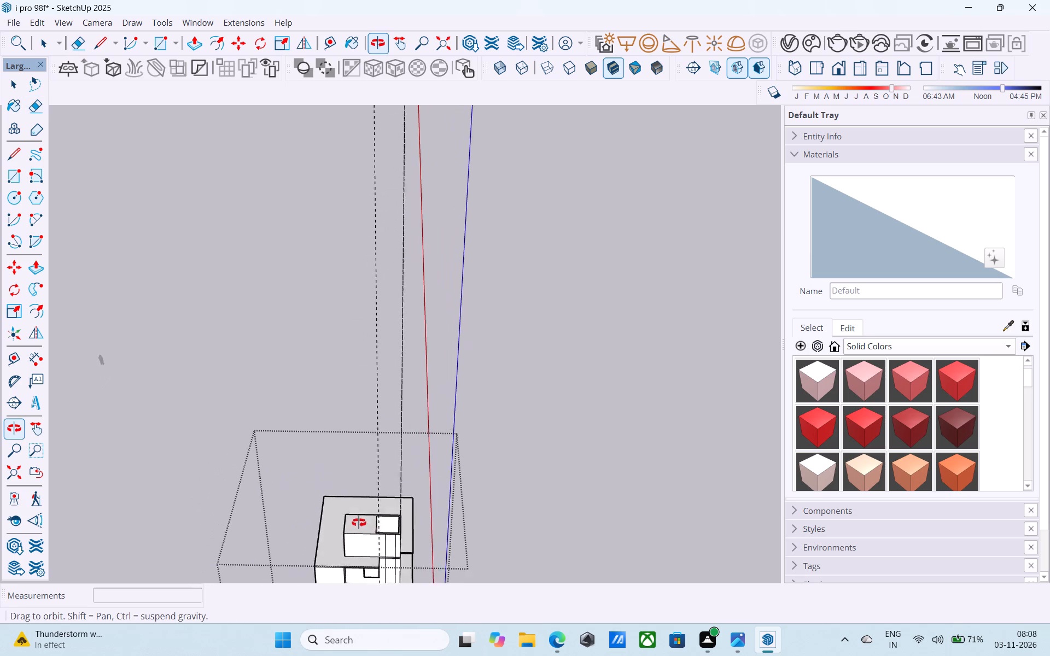
middle_drag(359, 523, 370, 362)
scroll(369, 359, up, 11)
middle_drag(457, 501, 386, 489)
middle_drag(376, 497, 440, 387)
scroll(412, 356, up, 6)
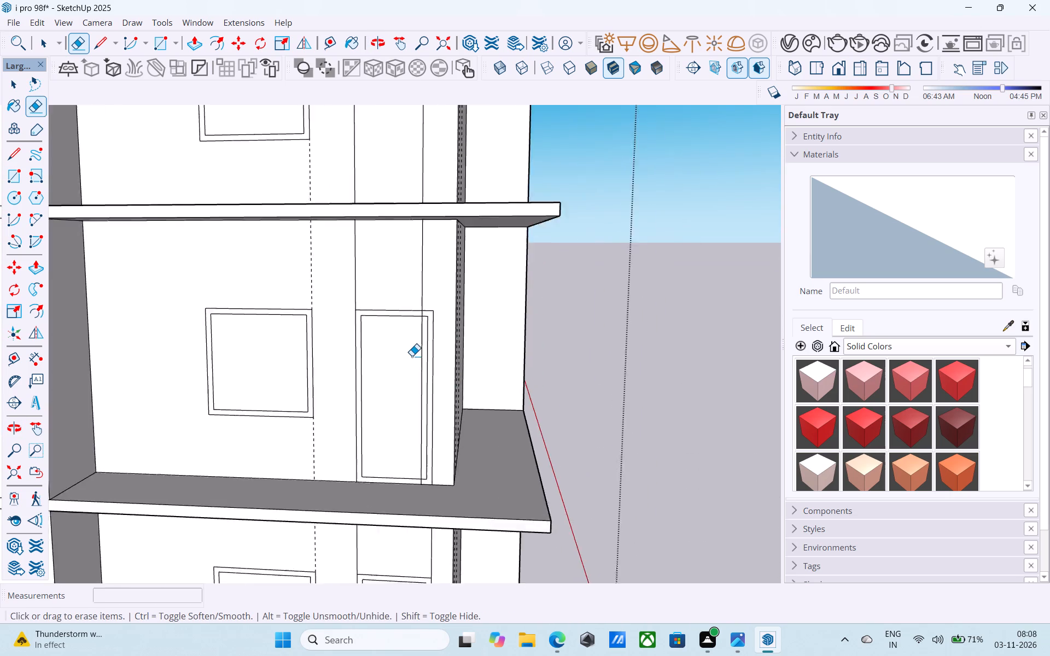
scroll(412, 356, up, 8)
click(433, 370)
scroll(433, 370, down, 3)
shift+middle_drag(429, 370, 390, 386)
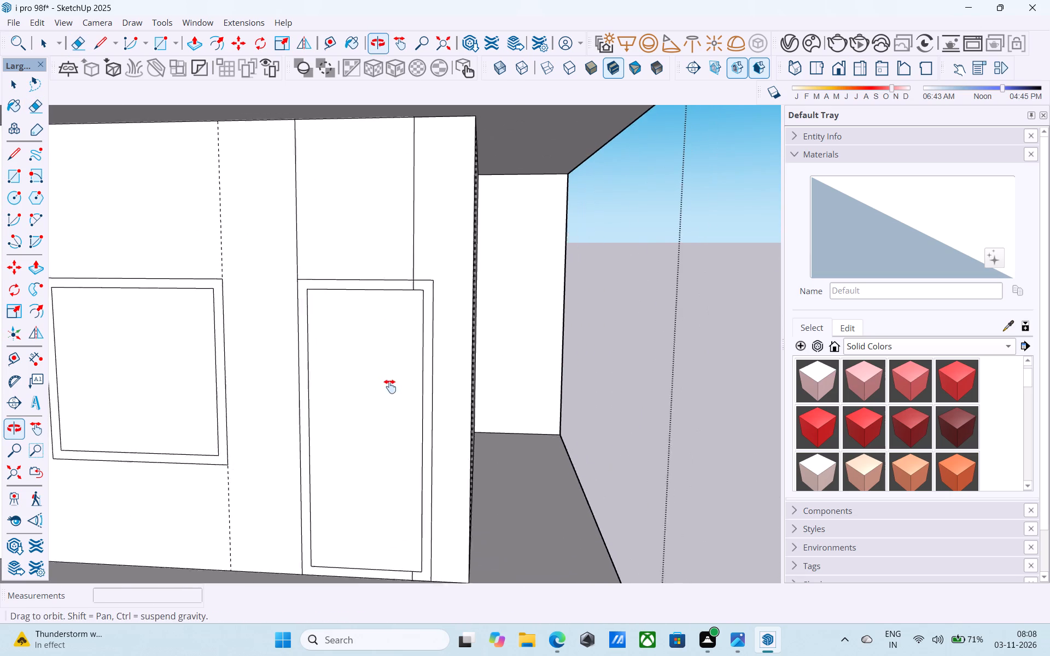
shift+middle_drag(390, 386, 384, 395)
scroll(405, 364, down, 14)
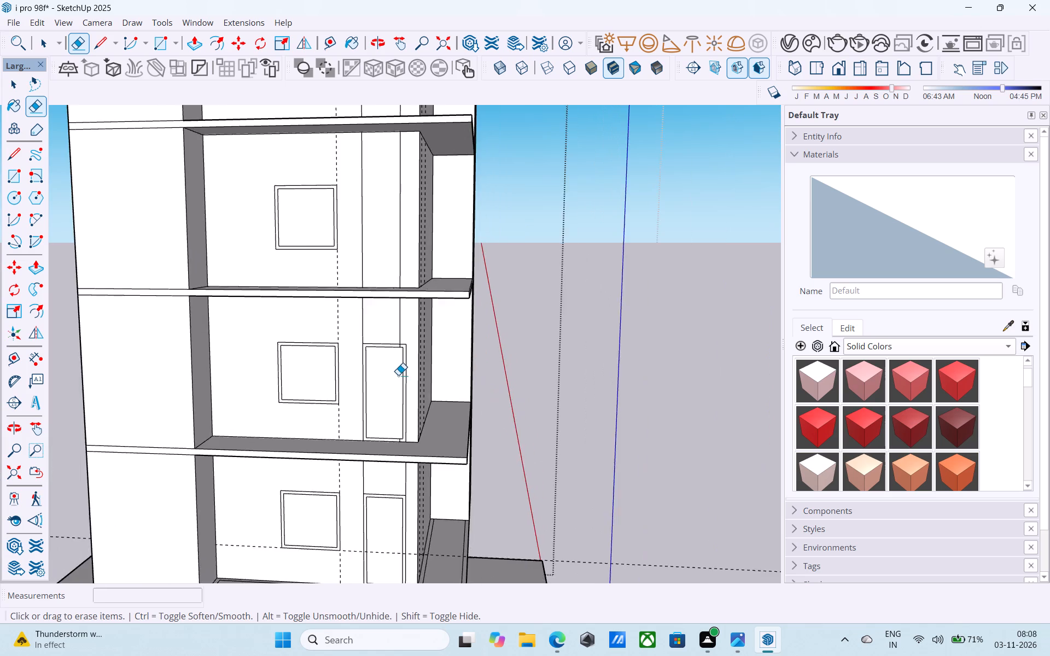
scroll(398, 375, down, 3)
middle_drag(398, 375, 398, 396)
scroll(398, 397, up, 3)
scroll(398, 397, down, 1)
scroll(398, 397, up, 2)
scroll(398, 396, down, 1)
scroll(404, 382, up, 20)
scroll(404, 382, up, 3)
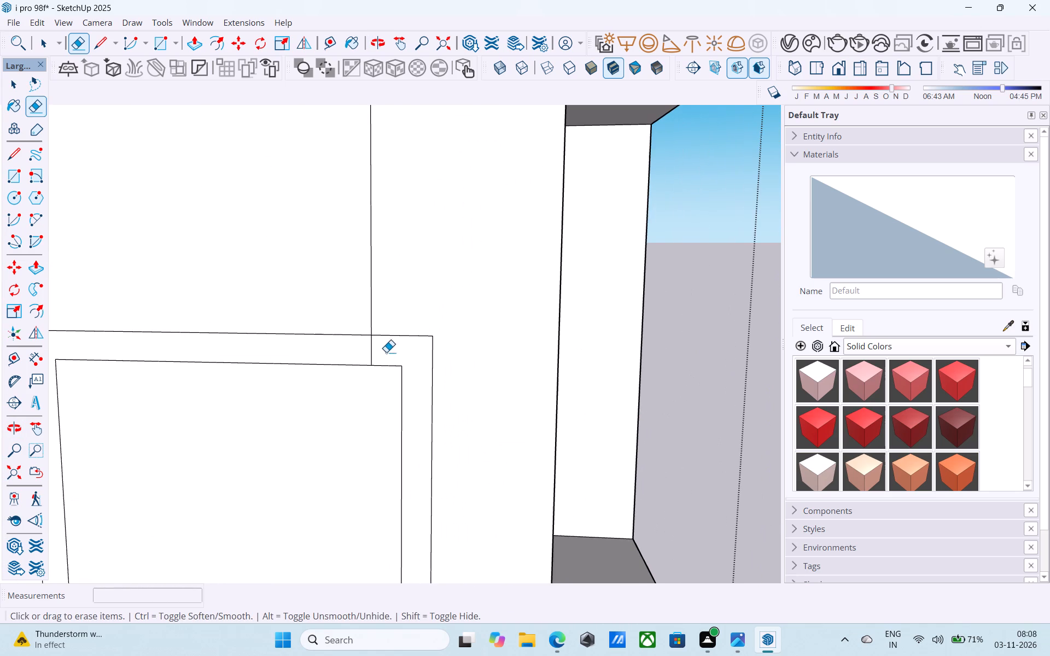
drag(370, 353, 365, 353)
Erase the two vertical wall lines between that door's frame head and the slab above.
scroll(369, 355, down, 6)
shift+middle_drag(369, 355, 386, 425)
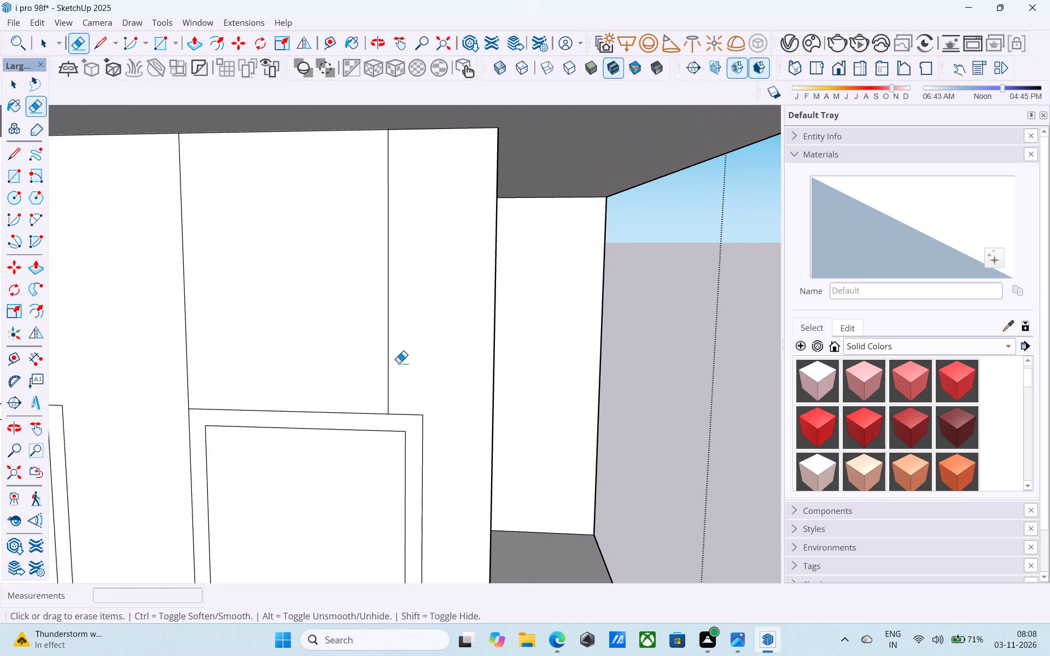
drag(400, 360, 386, 355)
drag(189, 331, 168, 336)
Erase the horizontal line segments crossing the wall strips at roof slab level beneath the rooftop block.
scroll(178, 349, down, 14)
shift+middle_drag(284, 420, 348, 473)
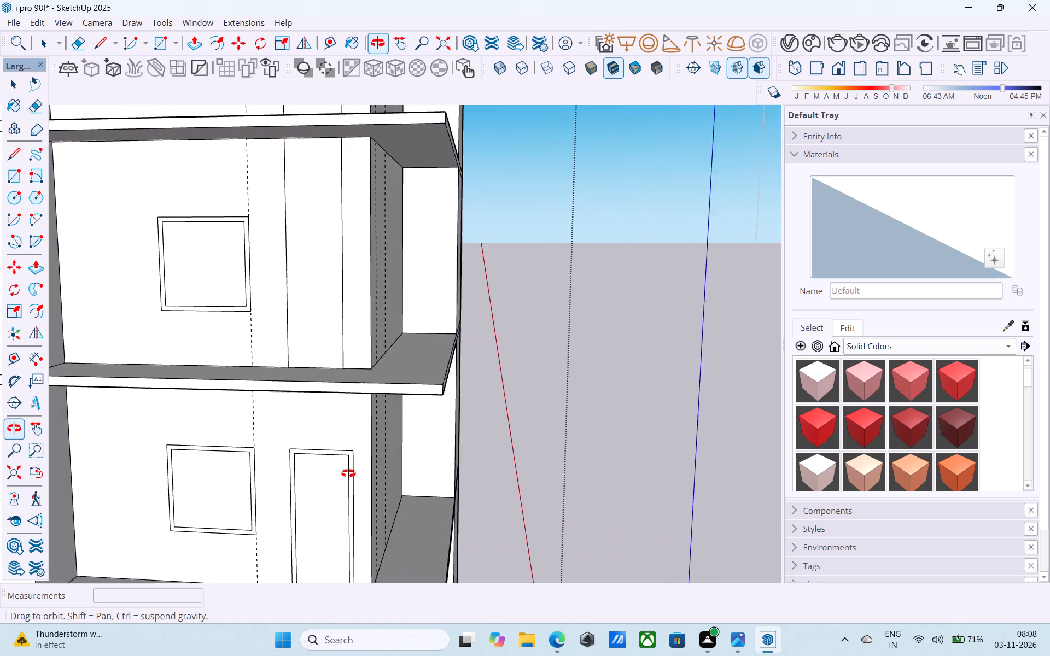
shift+middle_drag(348, 473, 377, 498)
middle_drag(372, 429, 448, 533)
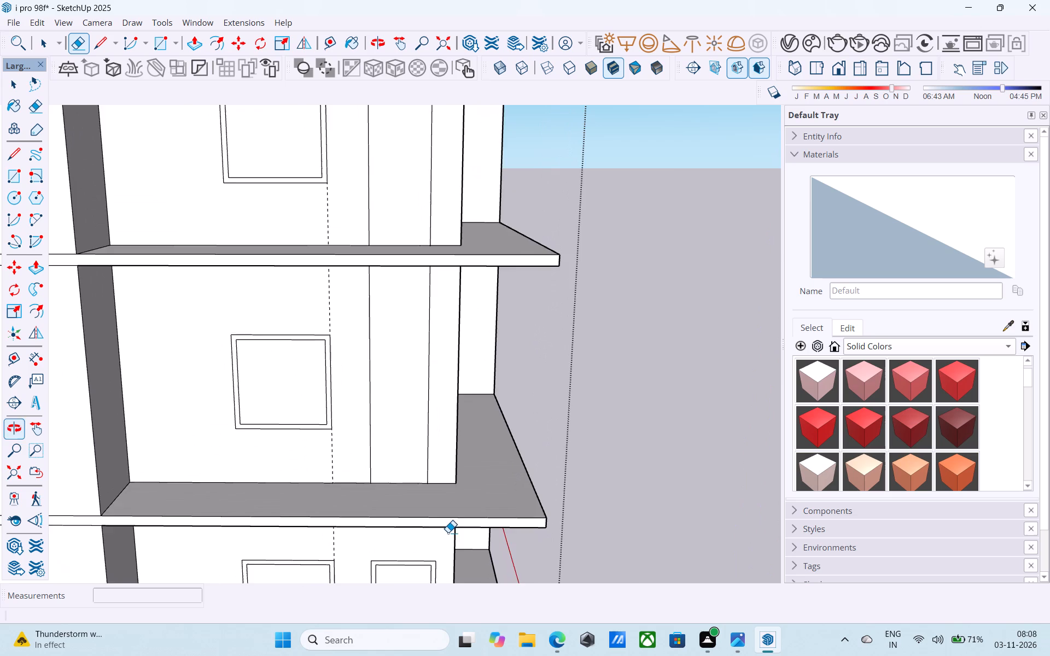
scroll(448, 532, down, 6)
middle_click(450, 542)
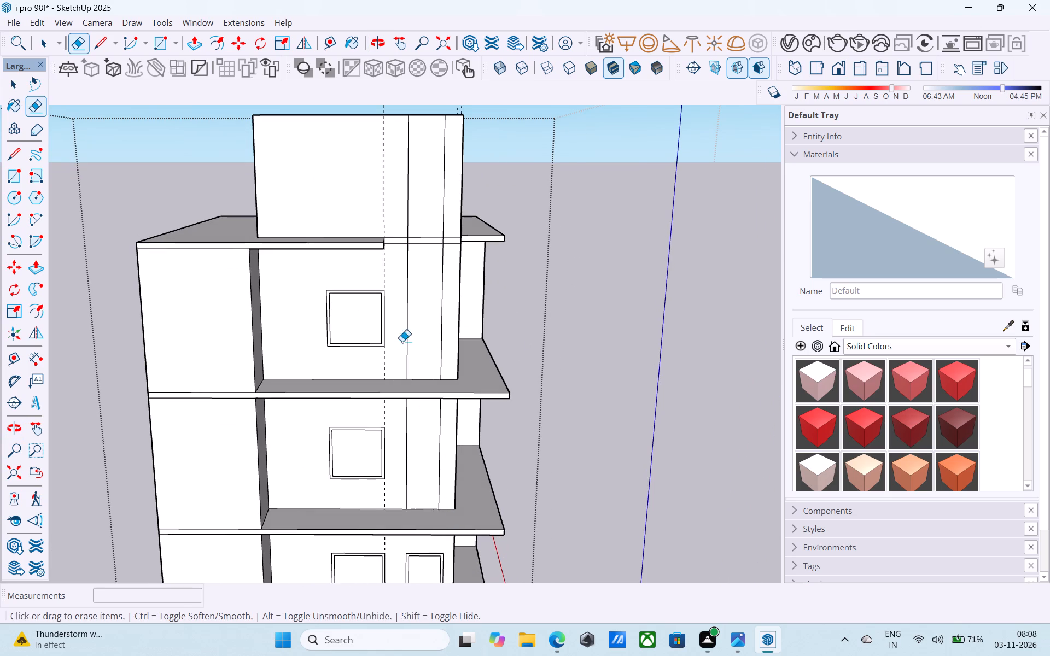
scroll(416, 241, up, 9)
drag(380, 218, 398, 272)
drag(480, 222, 482, 251)
drag(527, 225, 531, 245)
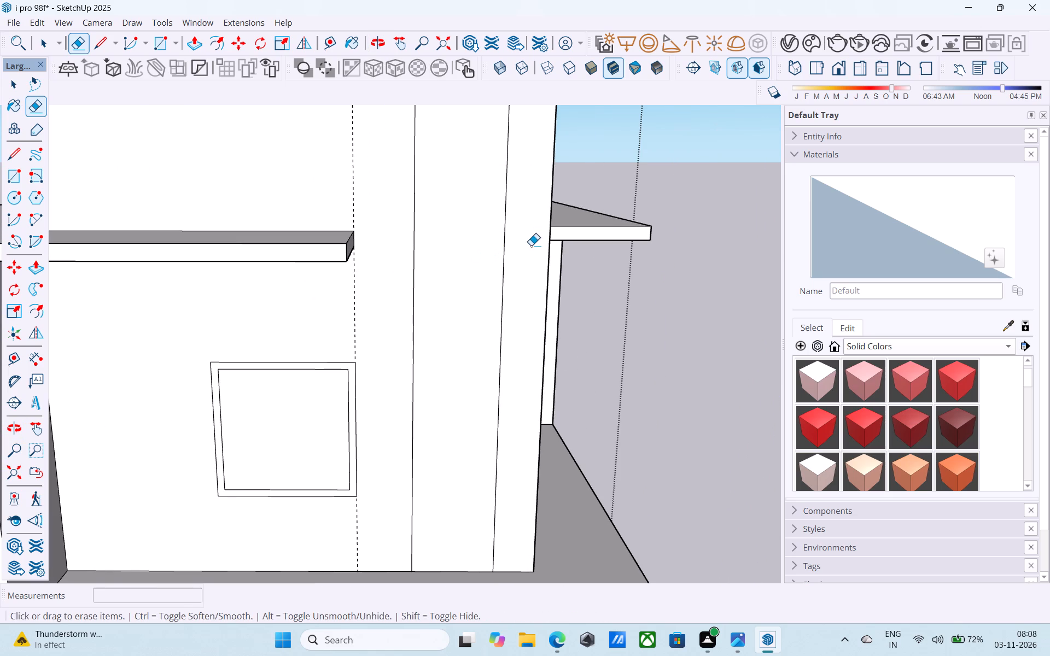
Examine the building's window and door facade as a whole from high and low viewpoints.
scroll(393, 260, down, 11)
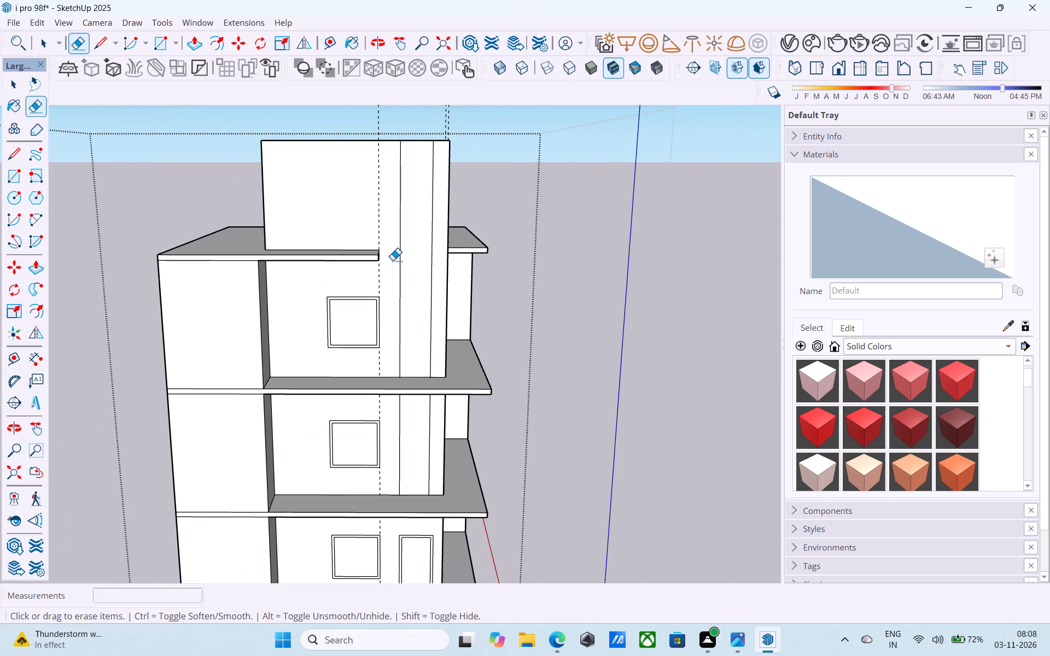
scroll(393, 260, down, 10)
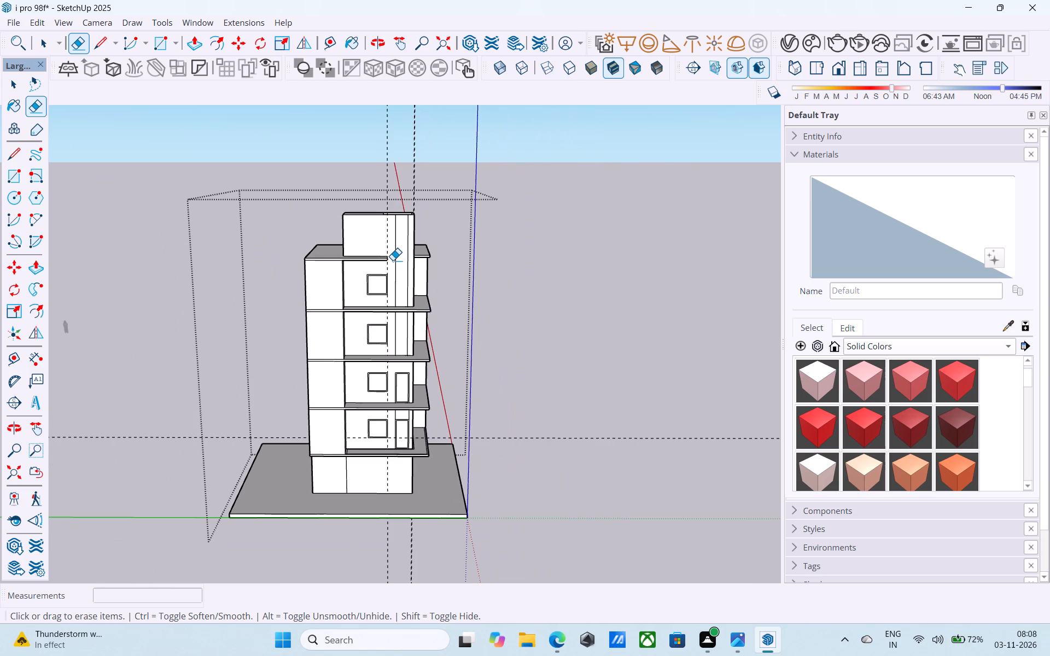
middle_drag(393, 260, 404, 242)
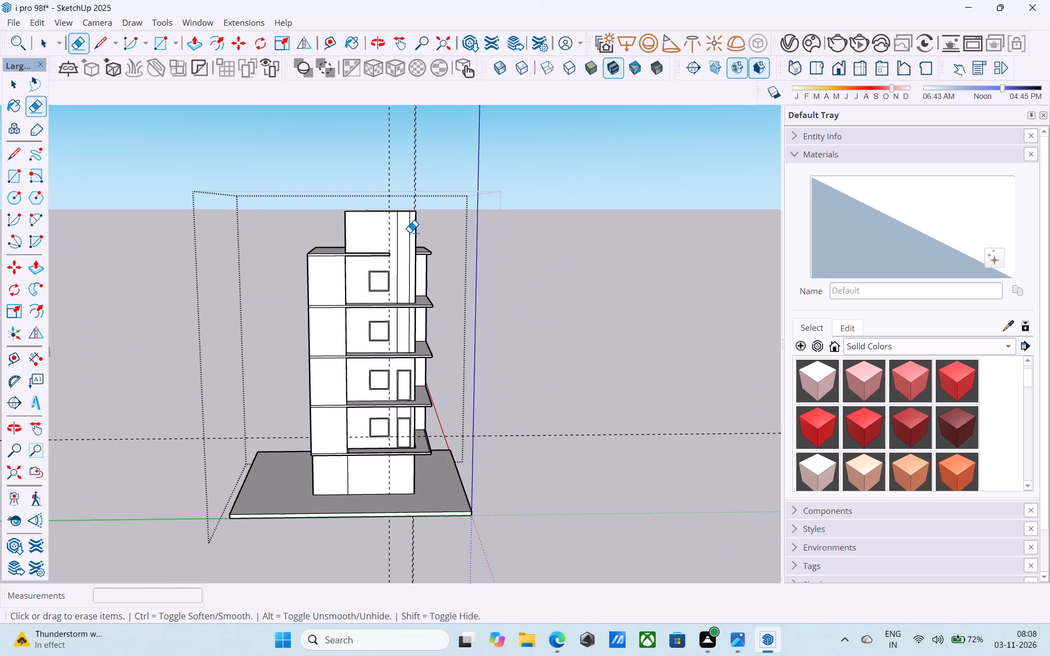
middle_drag(384, 353, 394, 259)
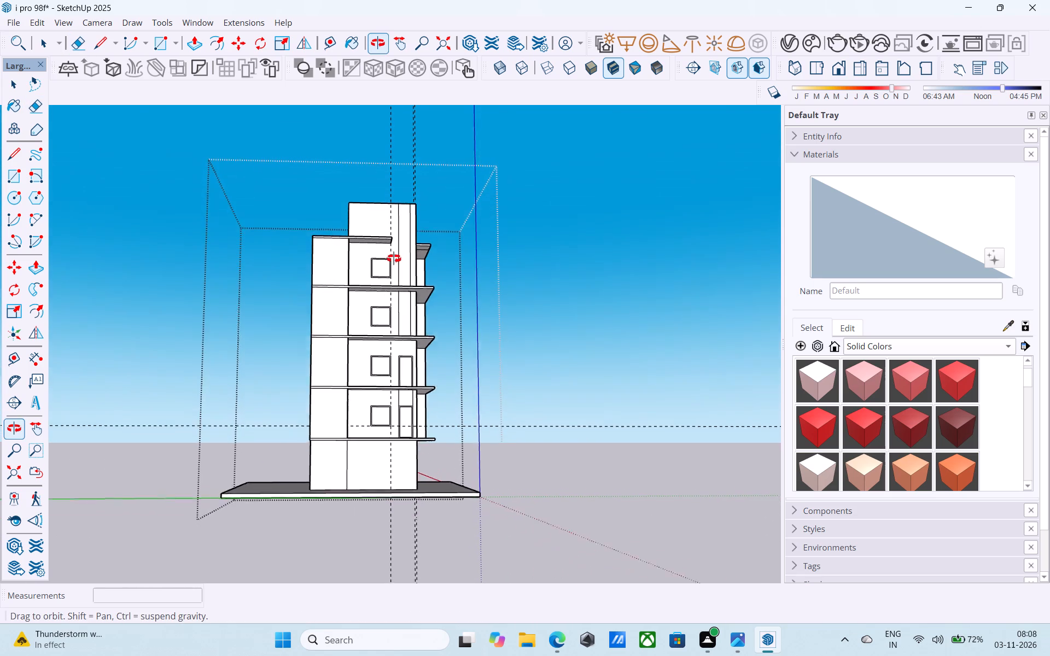
middle_drag(394, 259, 395, 256)
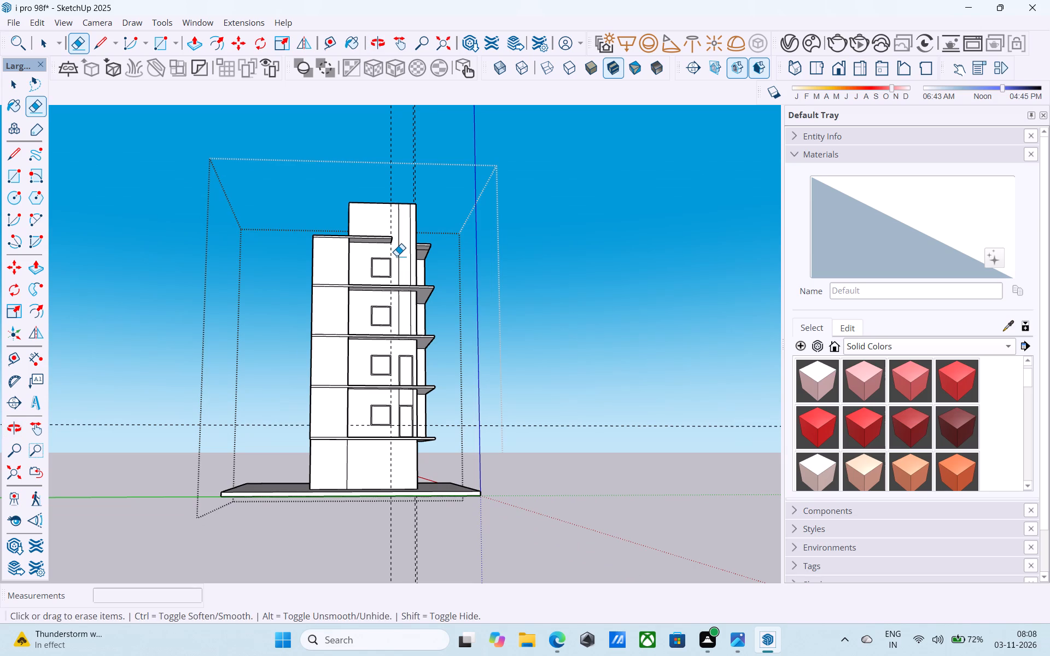
scroll(396, 256, down, 10)
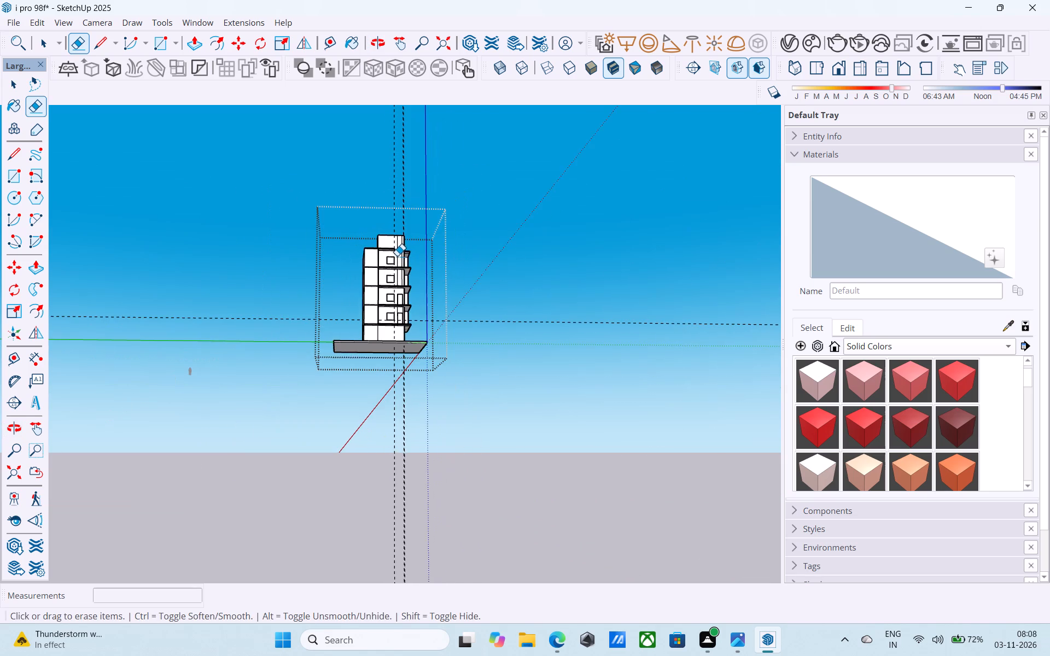
Copy the window frame above the lowest balcony slab 12' 6" straight down onto the ground-storey wall, matching the wall's bottom corners.
scroll(349, 313, up, 20)
middle_drag(427, 326, 348, 384)
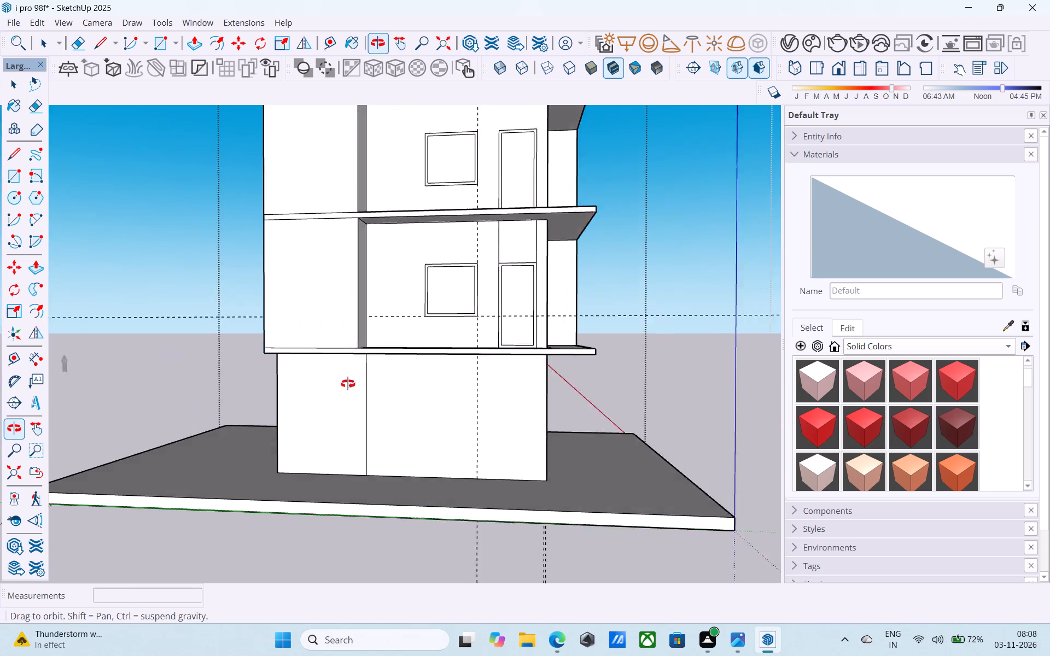
middle_drag(348, 384, 327, 414)
middle_drag(386, 378, 394, 294)
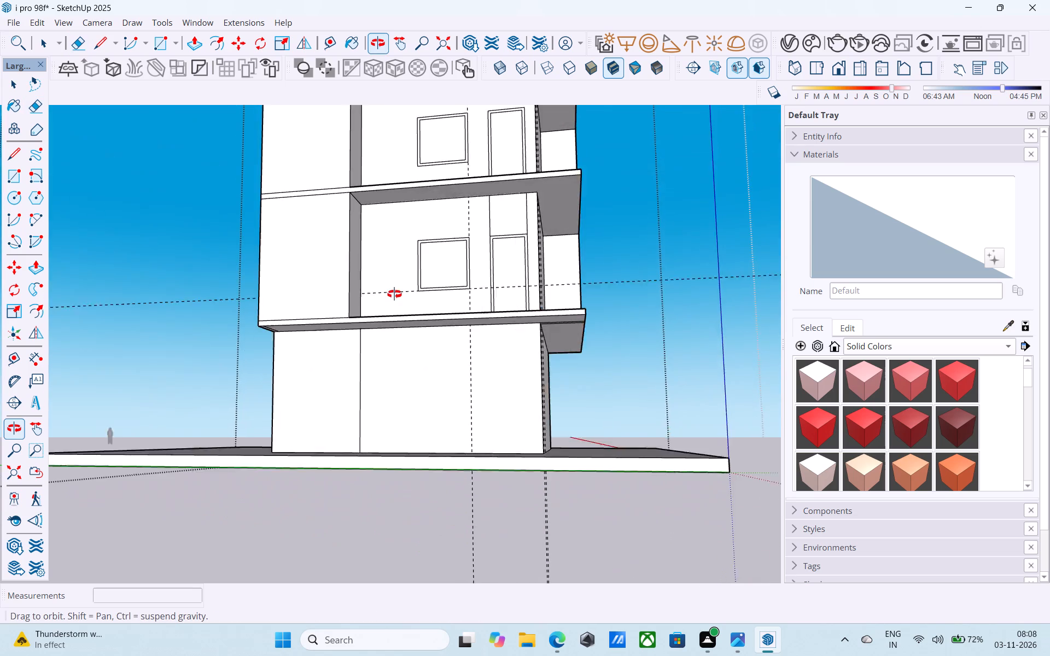
middle_drag(394, 294, 402, 377)
scroll(505, 338, up, 9)
key(space)
scroll(454, 320, up, 4)
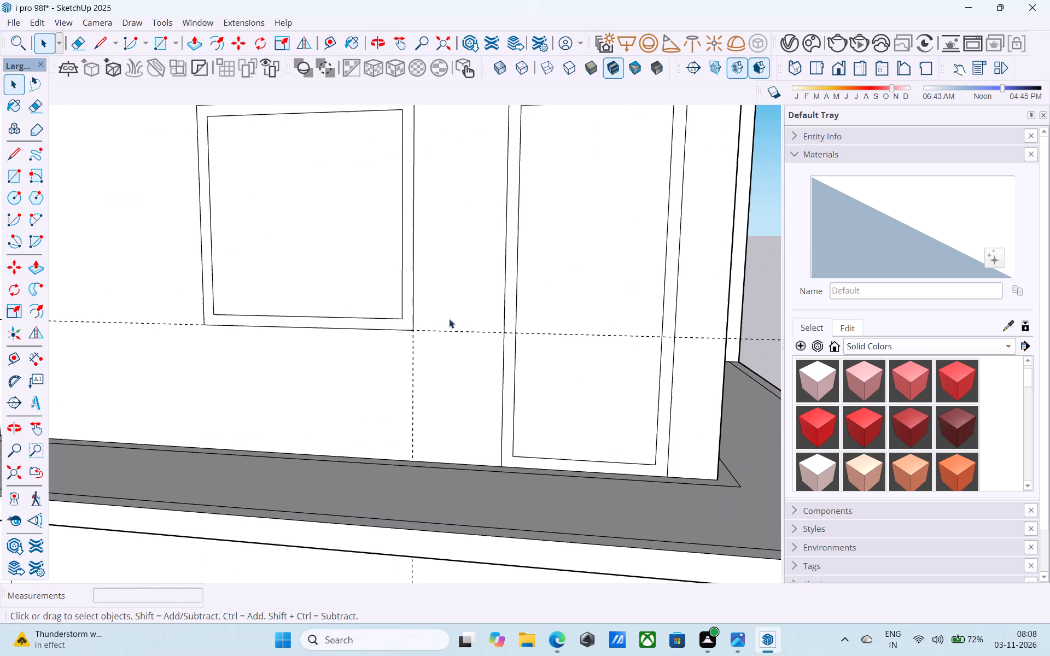
scroll(449, 319, up, 1)
click(406, 319)
key(m)
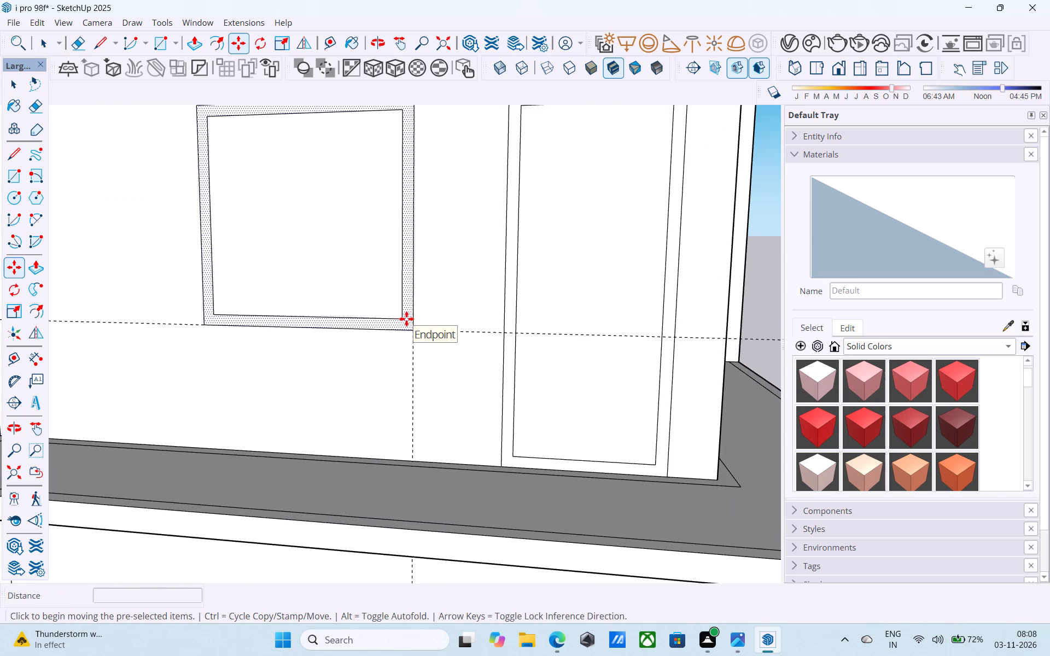
scroll(404, 309, down, 6)
middle_drag(574, 391, 553, 409)
scroll(546, 421, up, 14)
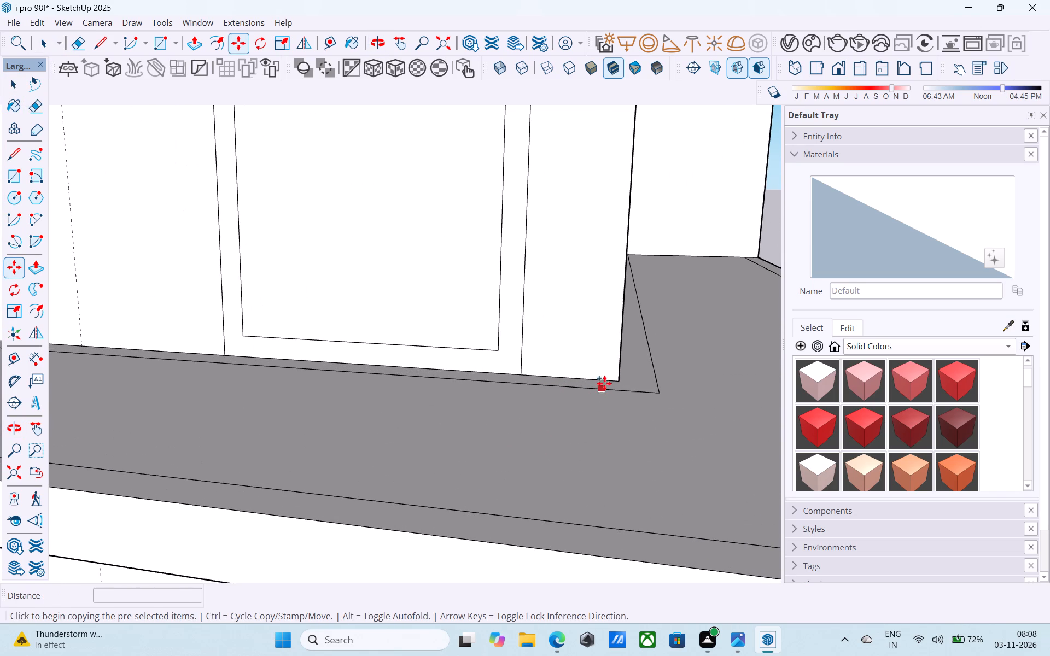
click(620, 379)
scroll(550, 265, down, 10)
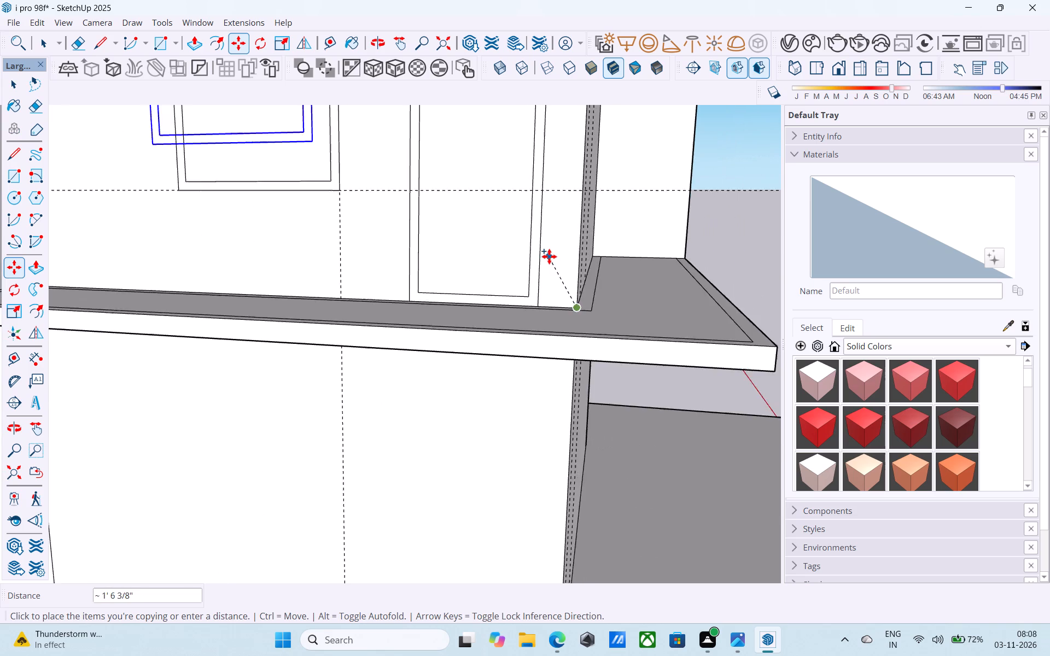
scroll(549, 256, down, 12)
scroll(587, 424, up, 9)
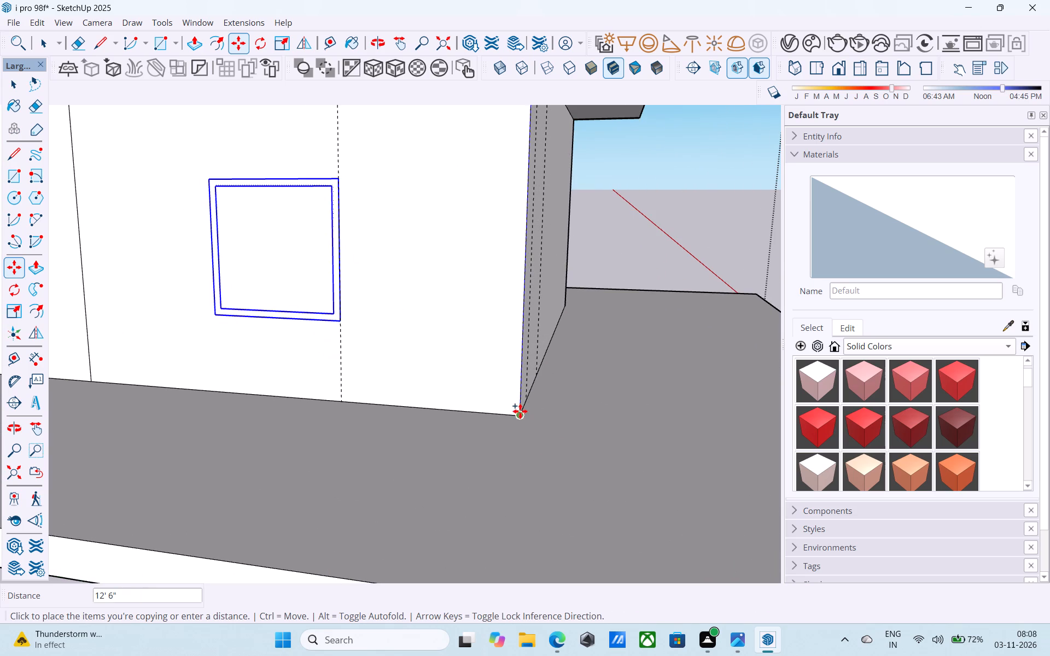
click(520, 411)
Draw a rectangle across the inner corners of the copied ground-storey window frame to form its pane.
scroll(341, 382, down, 6)
middle_drag(321, 374, 314, 370)
key(r)
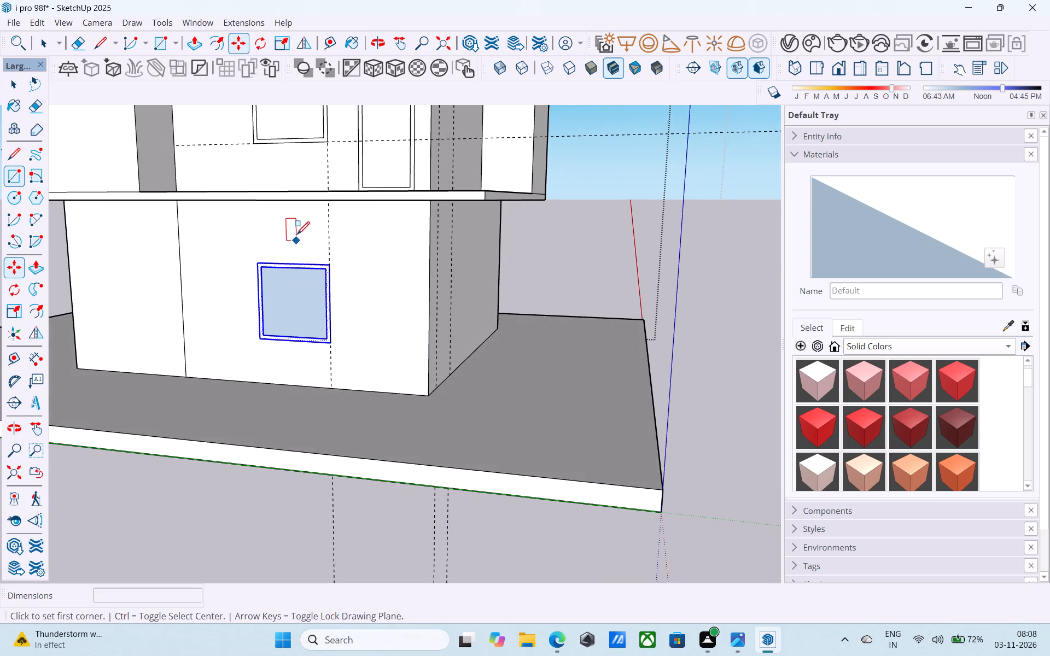
scroll(300, 271, up, 6)
scroll(225, 259, up, 9)
click(230, 267)
scroll(231, 266, down, 5)
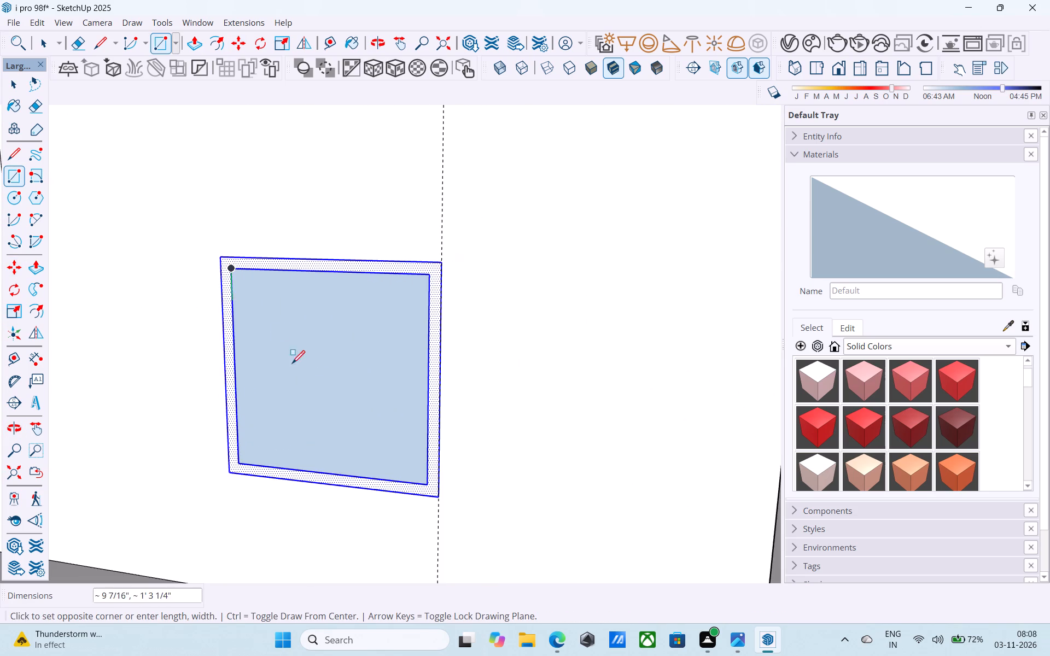
click(427, 481)
scroll(415, 469, down, 7)
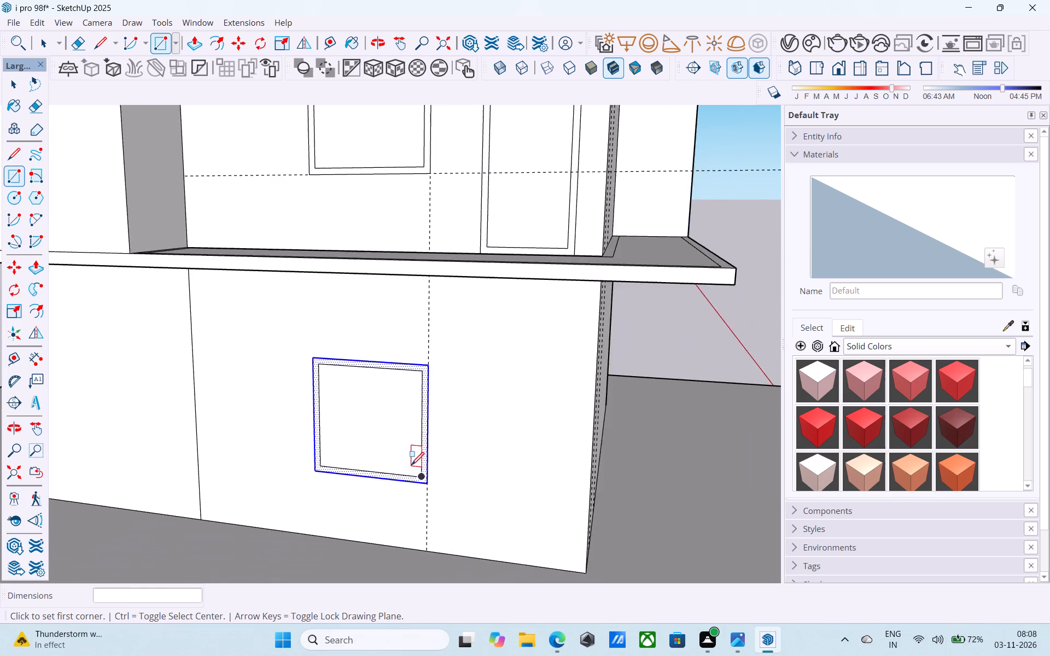
scroll(411, 466, down, 6)
key(space)
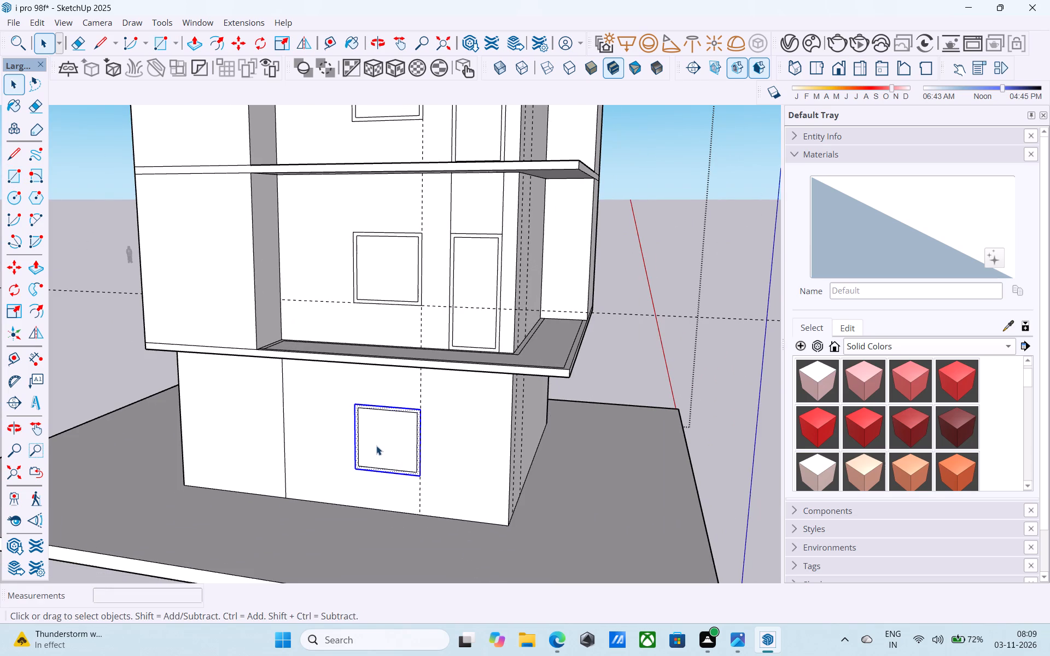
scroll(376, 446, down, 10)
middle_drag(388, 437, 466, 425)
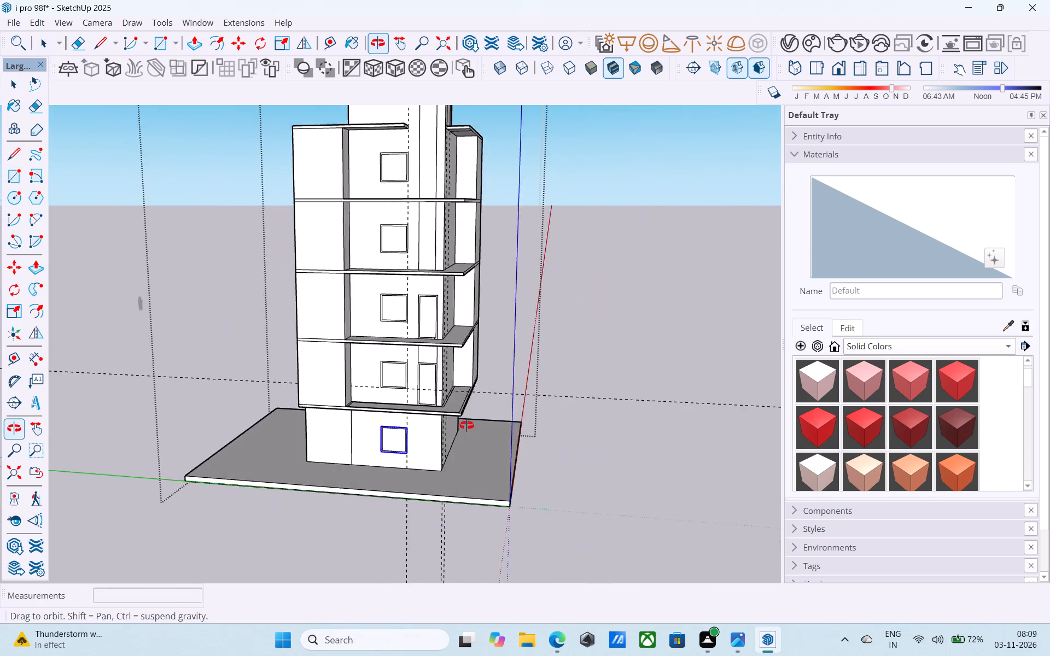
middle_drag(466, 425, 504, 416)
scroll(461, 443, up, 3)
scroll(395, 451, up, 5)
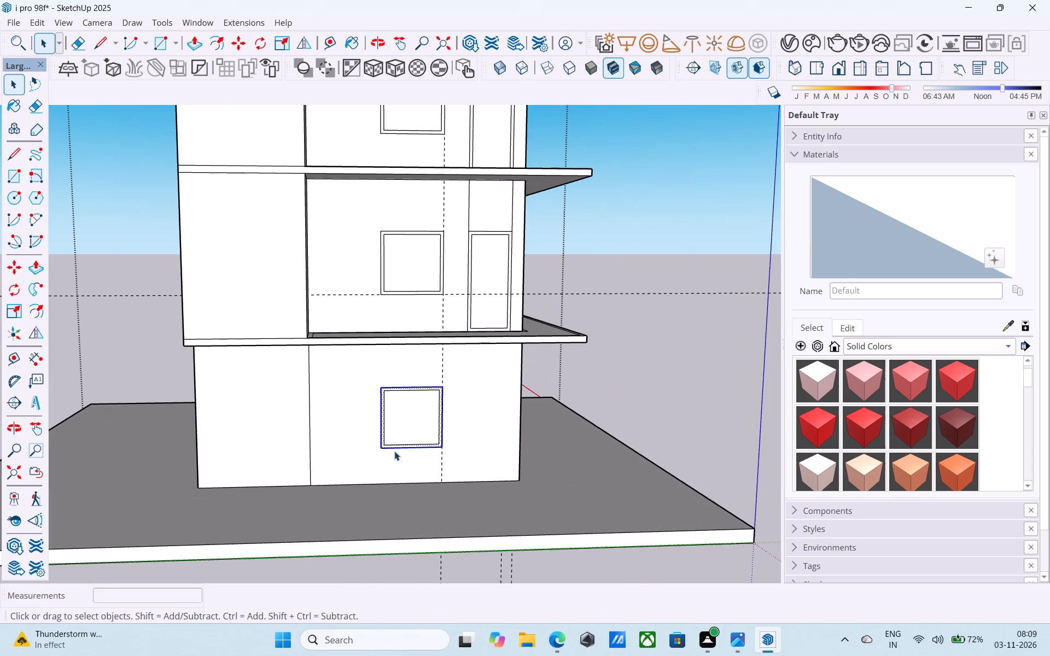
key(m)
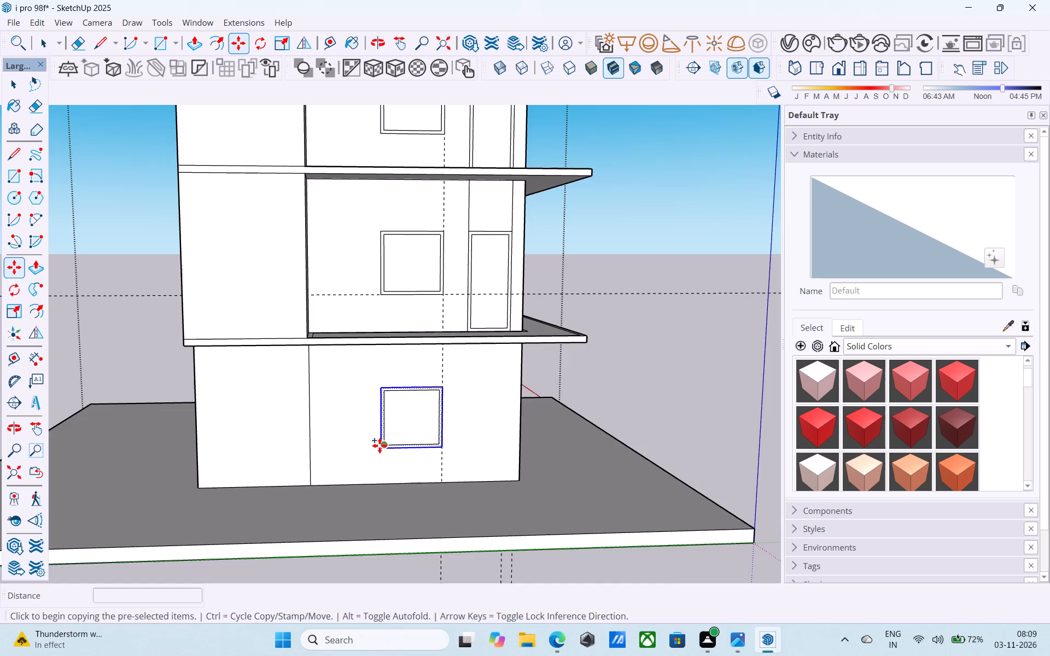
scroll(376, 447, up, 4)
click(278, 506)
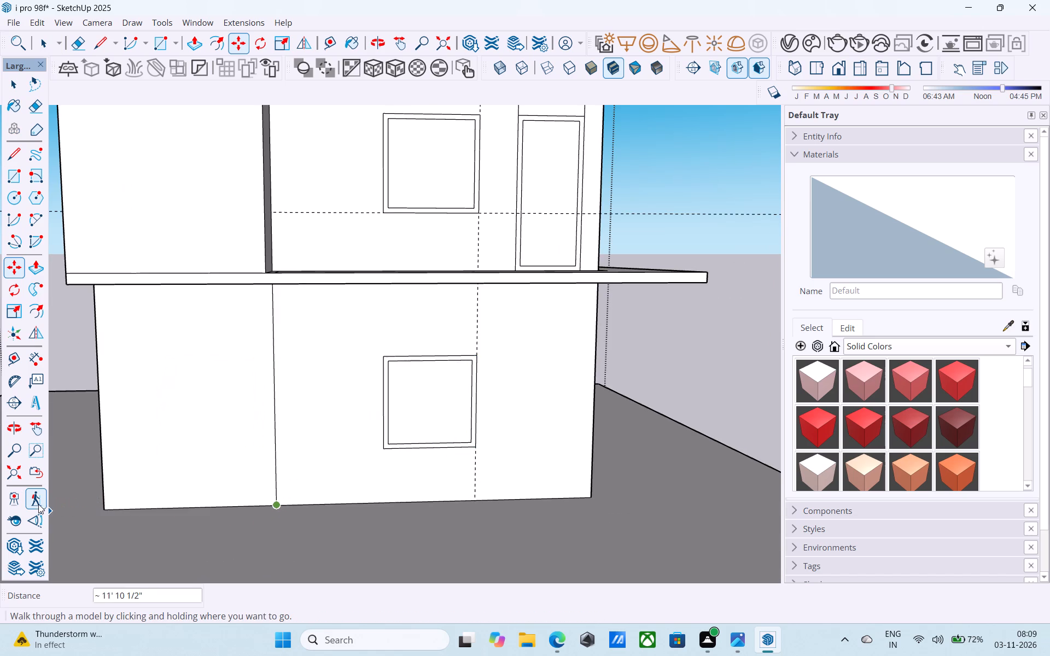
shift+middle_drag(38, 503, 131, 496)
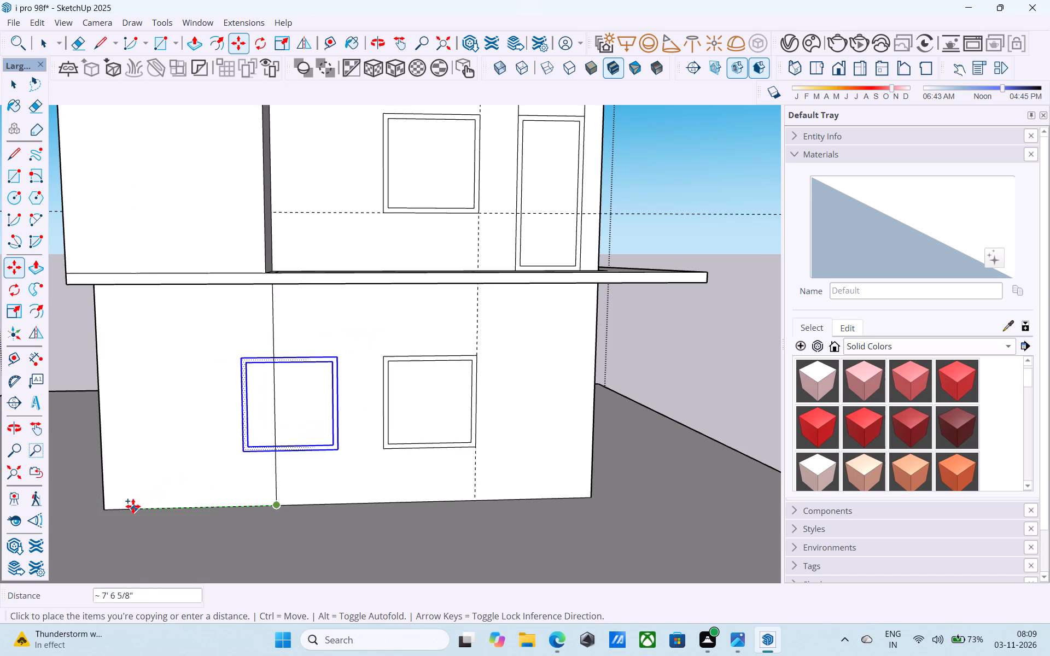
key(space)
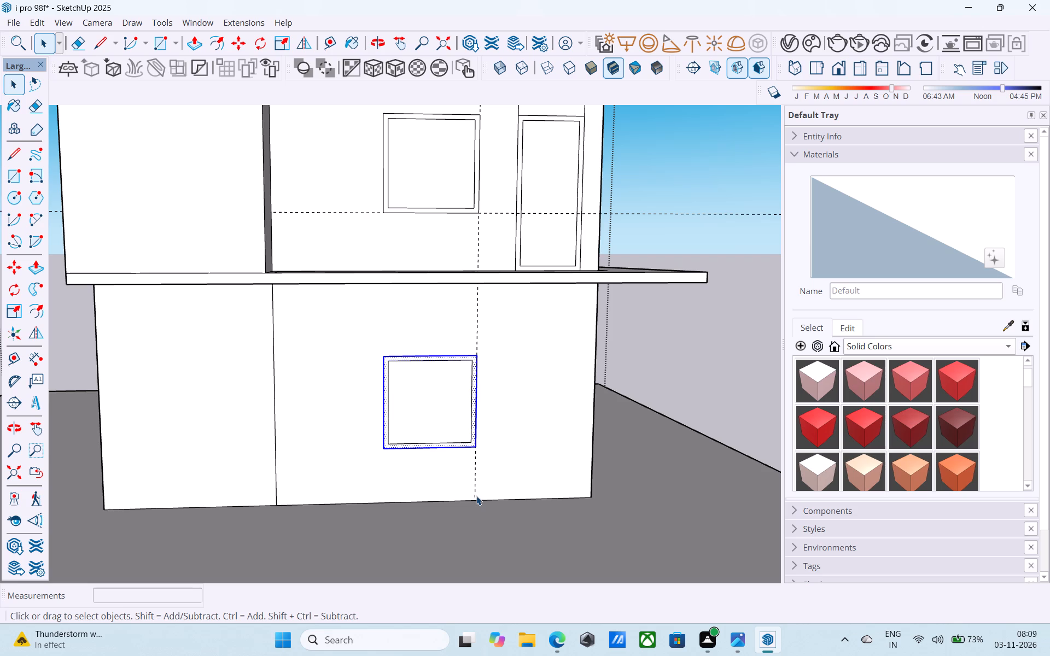
Copy the ground-storey window frame horizontally to the adjoining wall section, with its near edge on the vertical dividing line.
key(m)
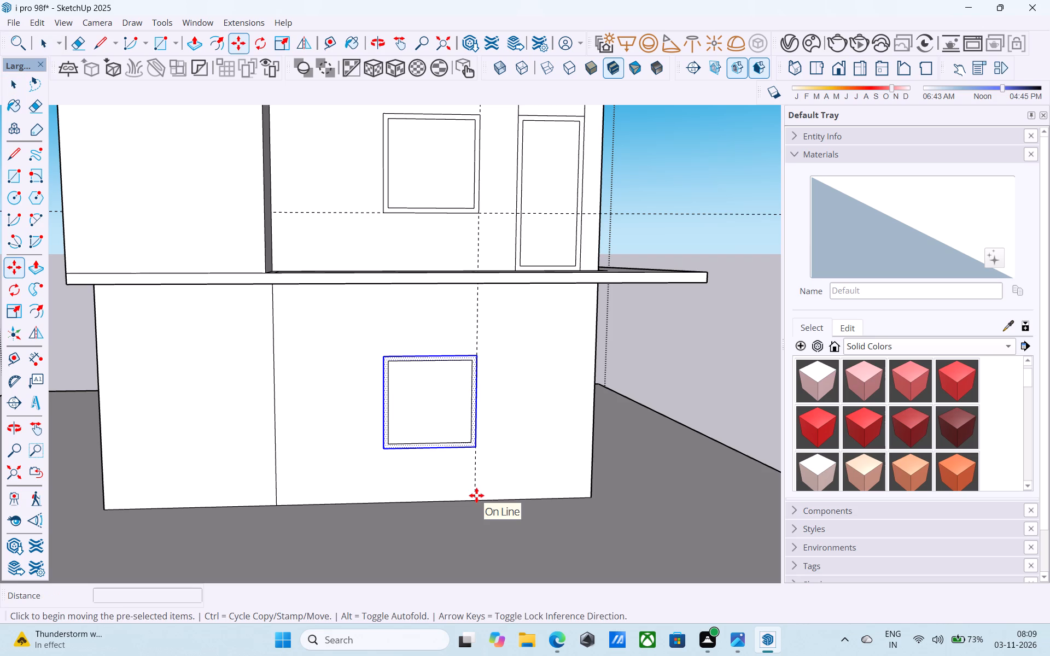
click(474, 500)
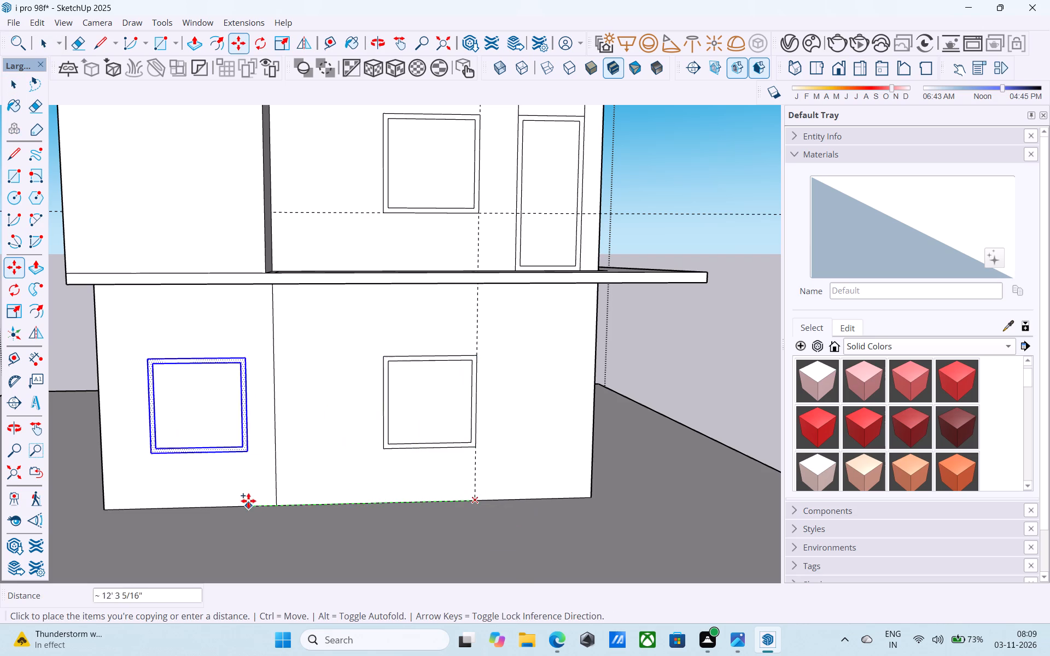
click(272, 502)
Draw a 4' 6" by 4' 6" rectangle inside the second ground-storey window frame to form its pane.
scroll(80, 490, down, 6)
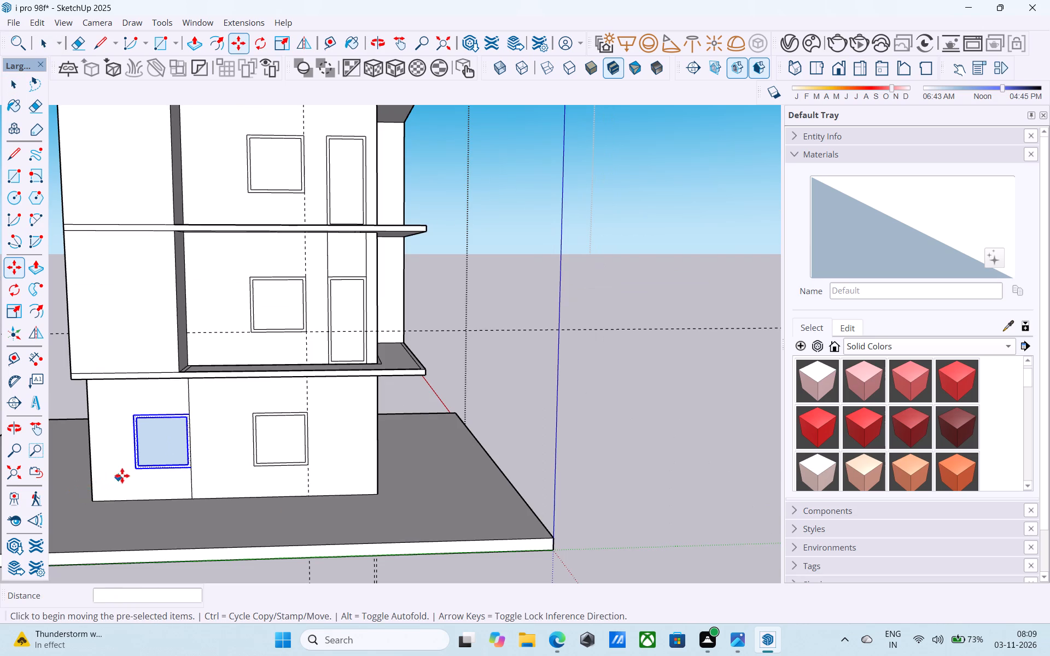
scroll(133, 453, up, 4)
key(e)
key(r)
scroll(136, 443, up, 7)
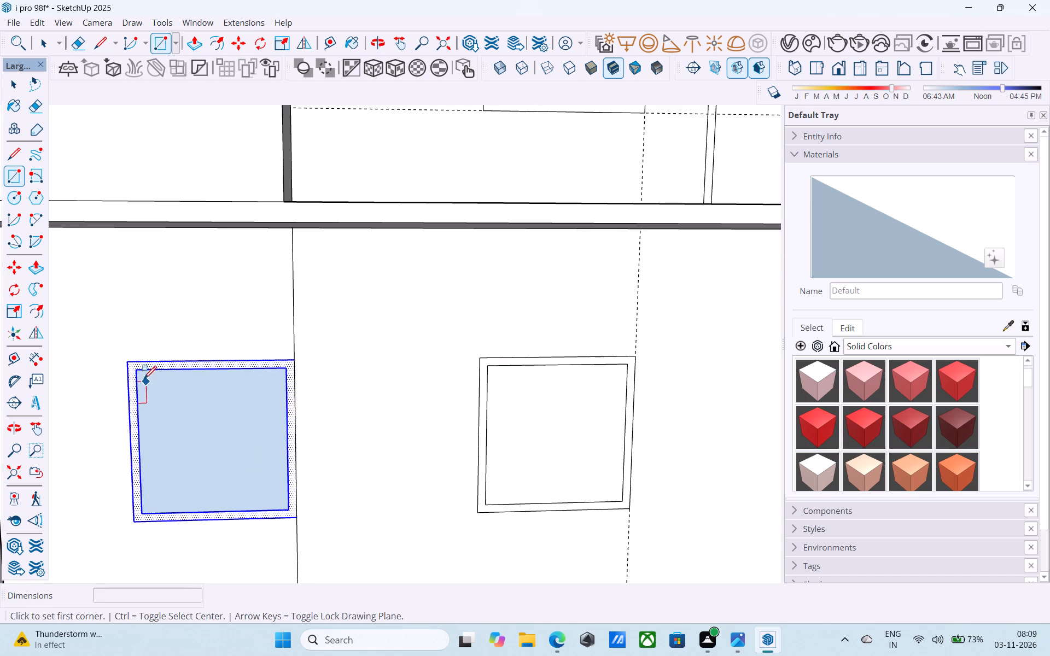
click(138, 374)
click(290, 512)
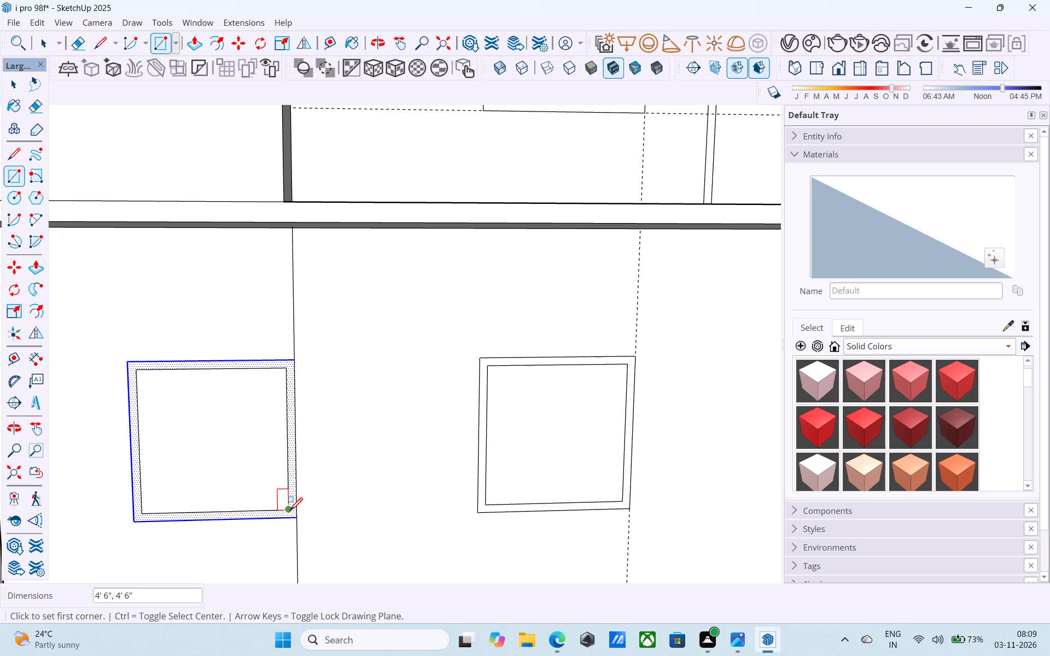
scroll(334, 499, down, 6)
key(space)
Examine the whole building's window facade, corner balconies and ground storey from several viewpoints.
scroll(334, 499, down, 5)
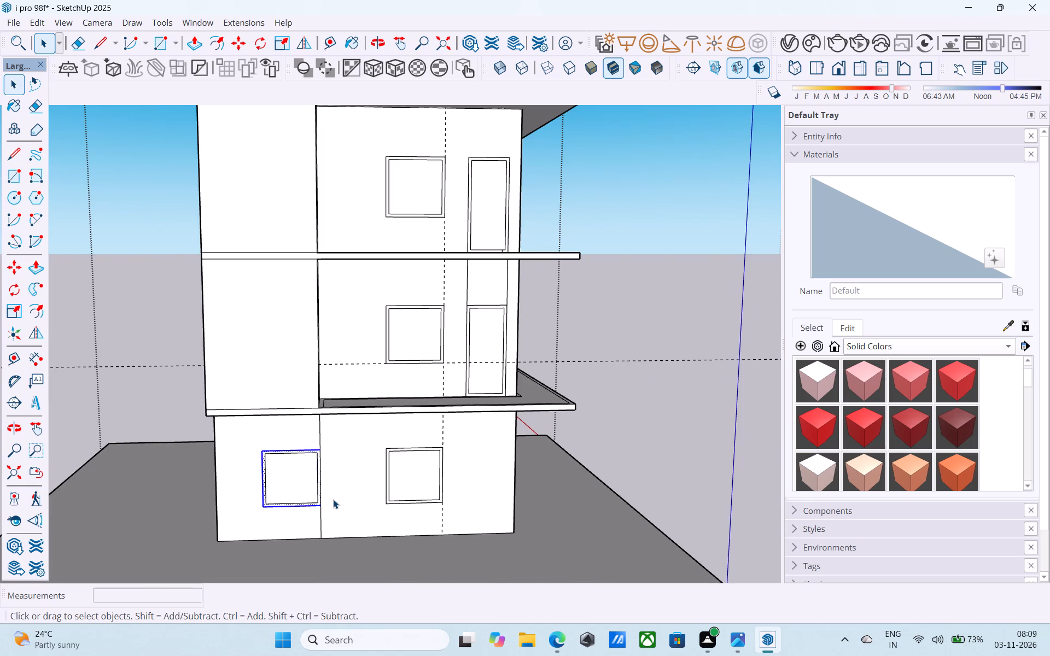
scroll(369, 559, down, 5)
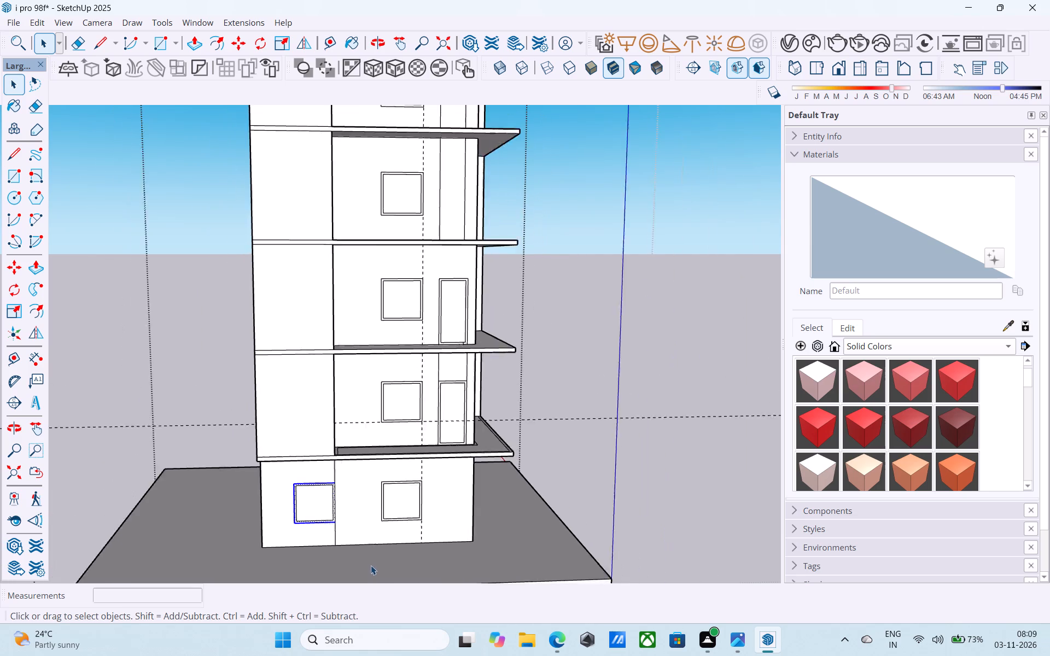
scroll(390, 588, down, 5)
middle_drag(395, 599, 381, 603)
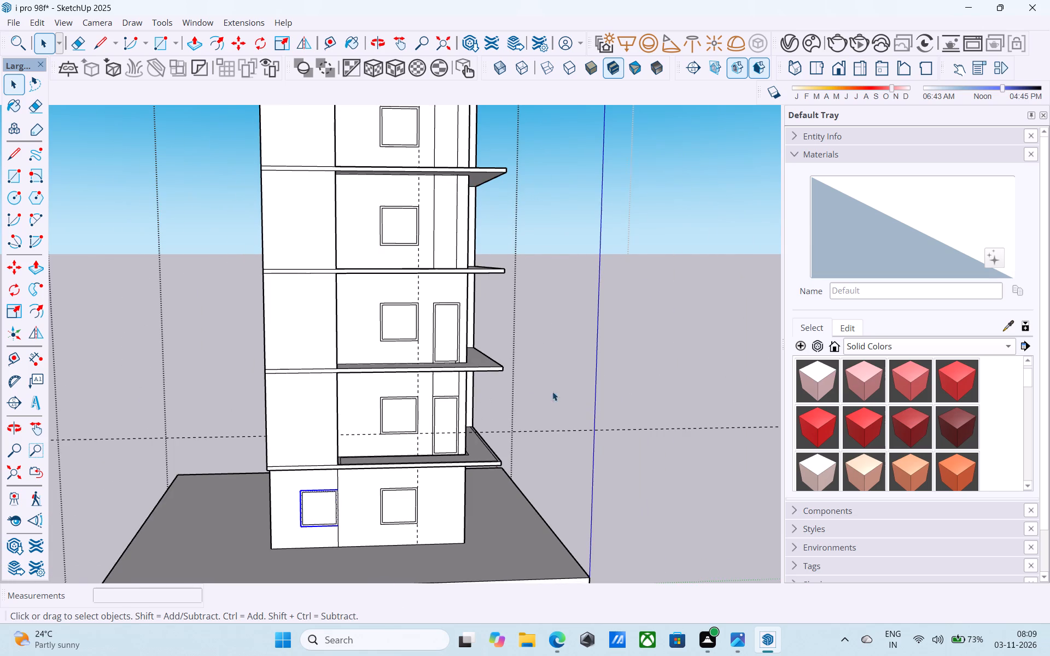
scroll(561, 398, down, 5)
middle_drag(576, 407, 562, 436)
scroll(742, 380, down, 6)
middle_drag(728, 376, 686, 374)
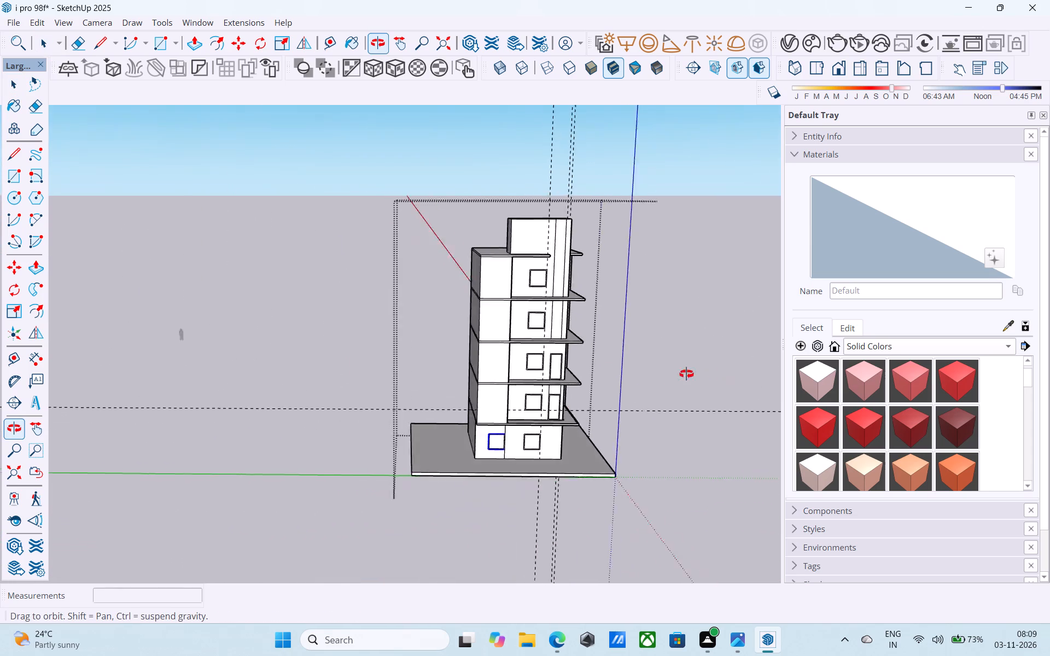
middle_drag(686, 374, 586, 390)
scroll(749, 382, down, 9)
middle_drag(682, 389, 591, 348)
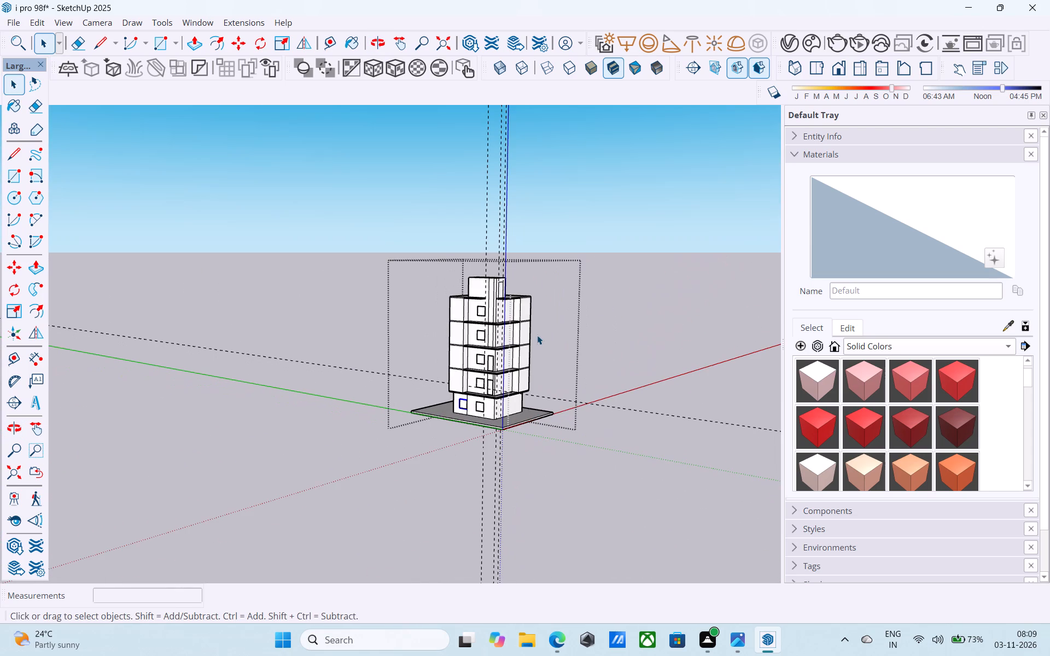
scroll(348, 250, up, 2)
scroll(515, 402, up, 9)
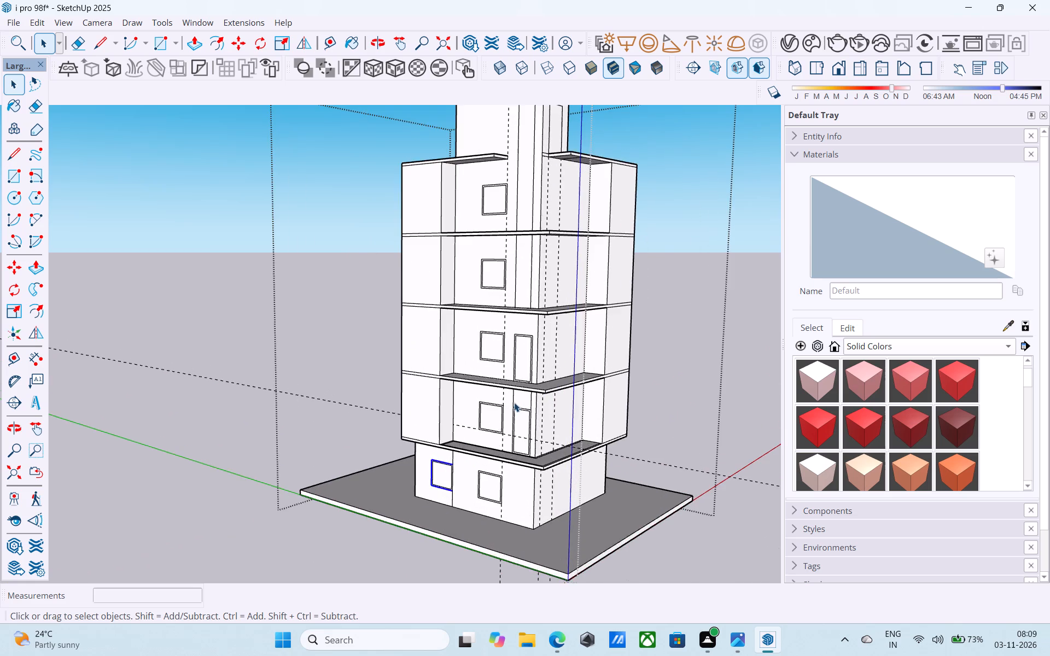
scroll(514, 402, up, 4)
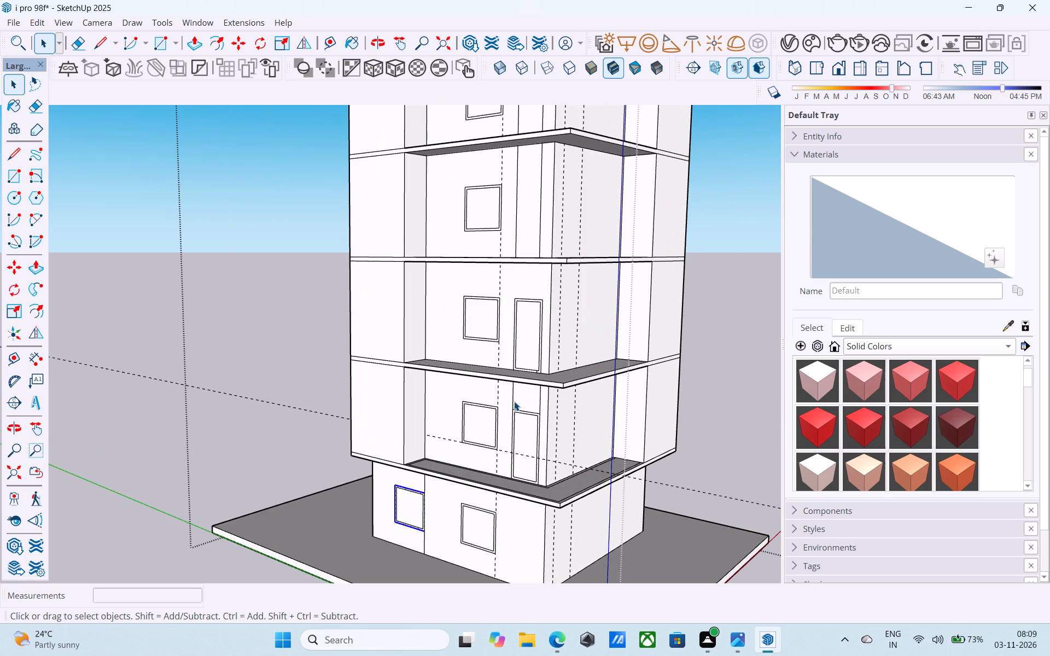
scroll(514, 401, down, 6)
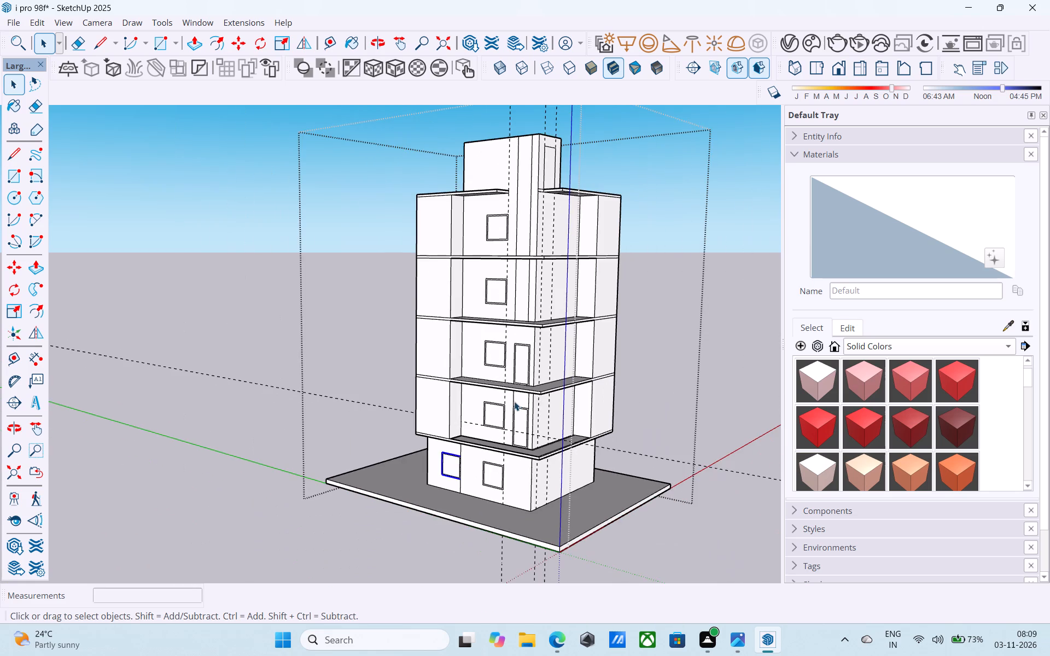
middle_drag(514, 401, 757, 423)
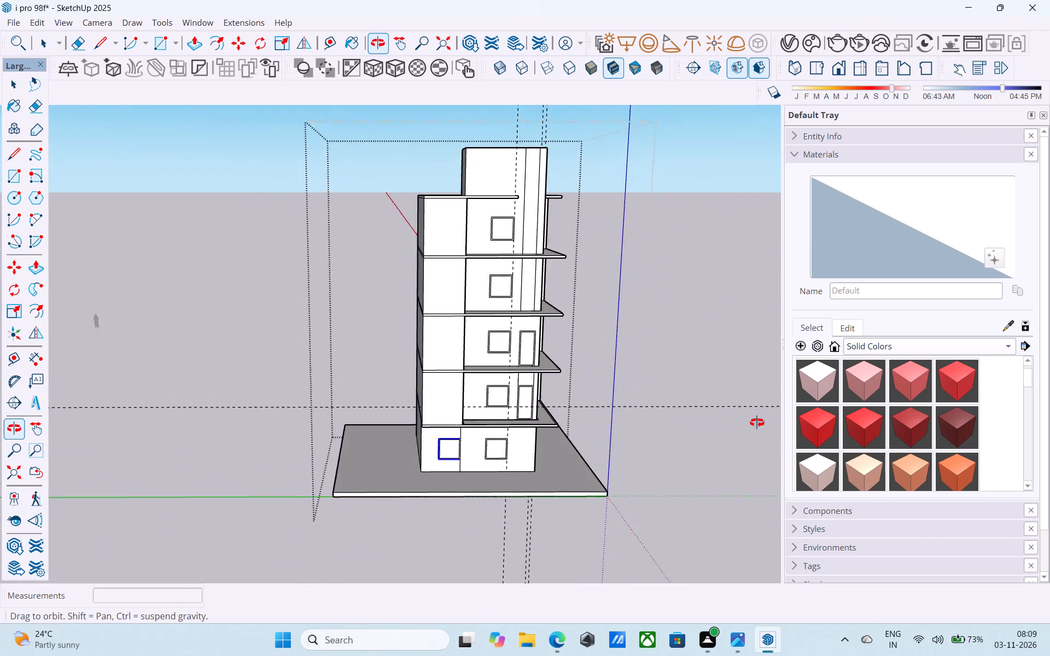
middle_drag(757, 423, 762, 421)
scroll(475, 315, up, 9)
middle_drag(462, 430, 350, 450)
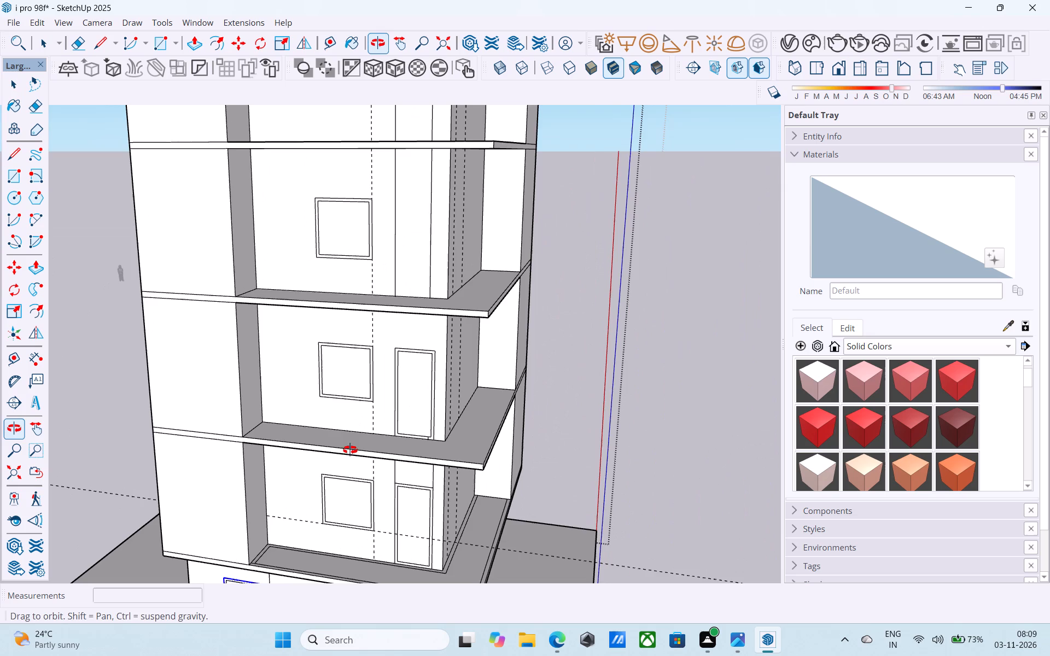
middle_drag(350, 450, 350, 450)
scroll(449, 487, up, 4)
scroll(507, 392, down, 10)
scroll(471, 475, up, 4)
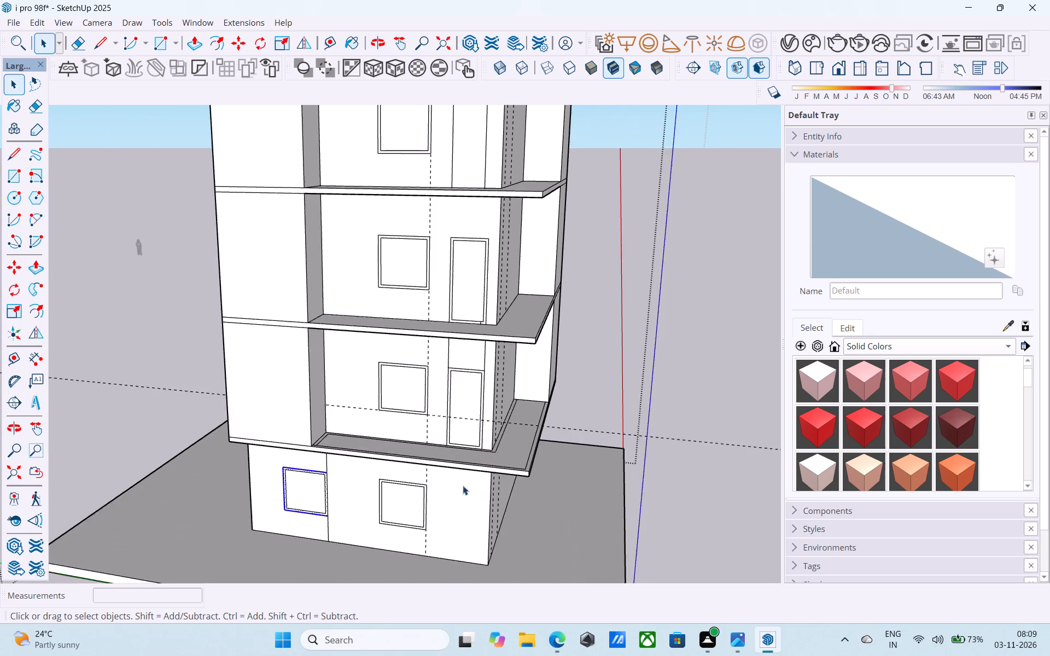
Extrude the outer border strip of the lowest corner balcony upward by 2' to form its parapet.
scroll(463, 485, up, 7)
middle_drag(399, 493, 295, 508)
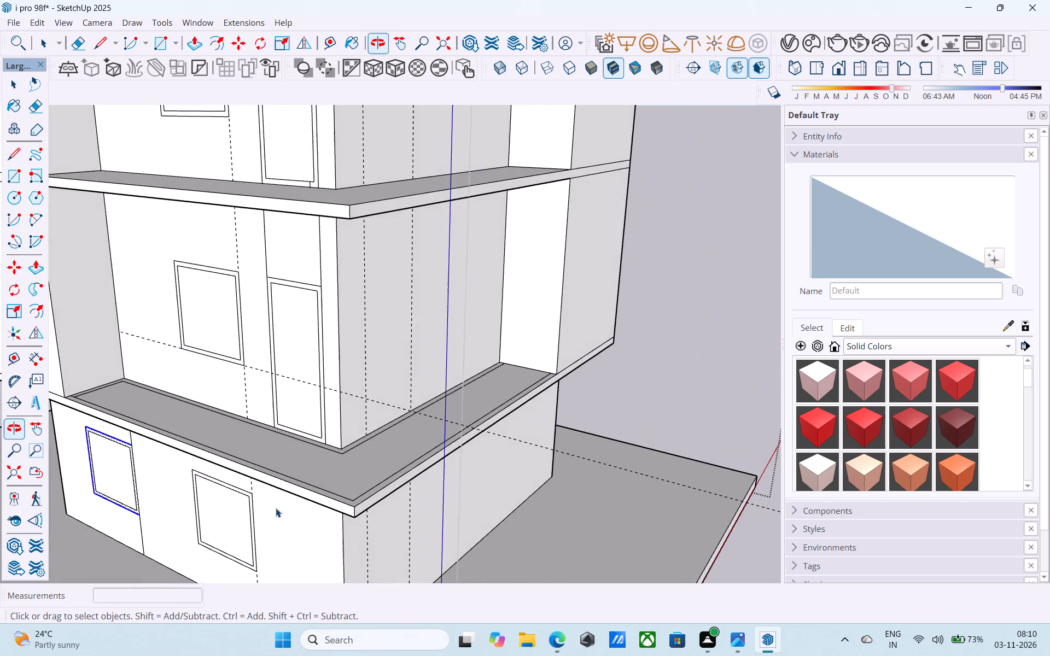
scroll(391, 529, up, 9)
click(331, 459)
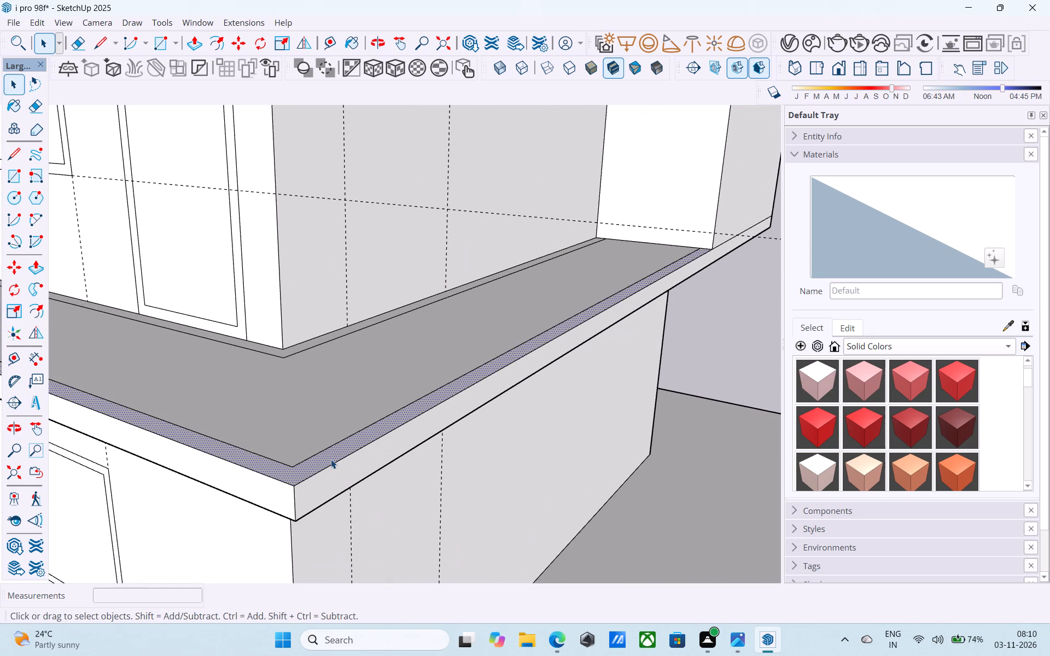
key(p)
click(331, 459)
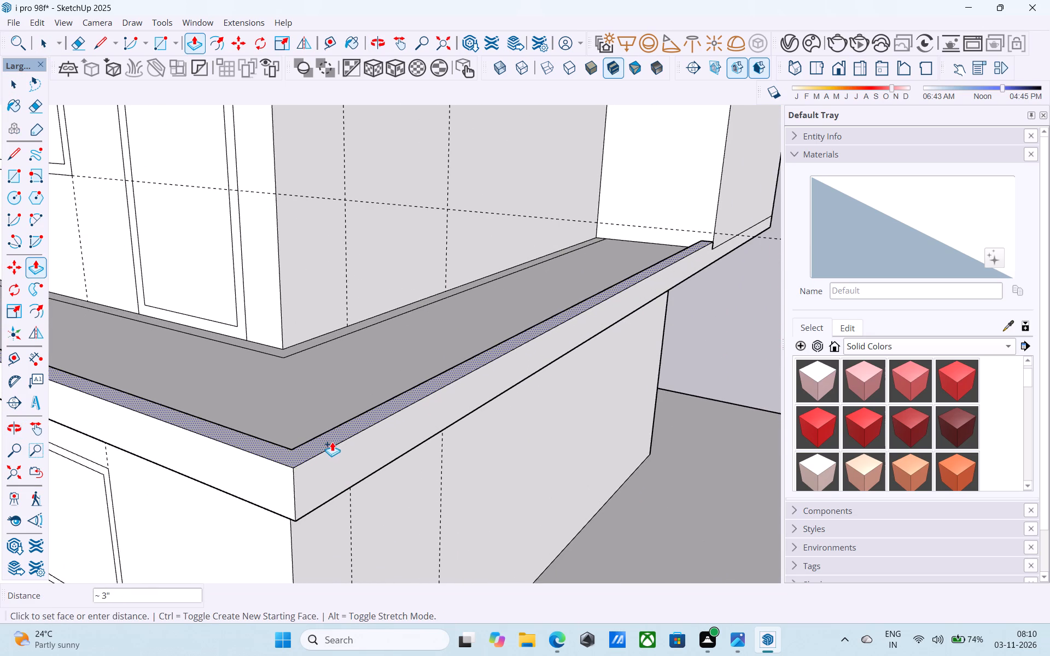
scroll(331, 440, down, 10)
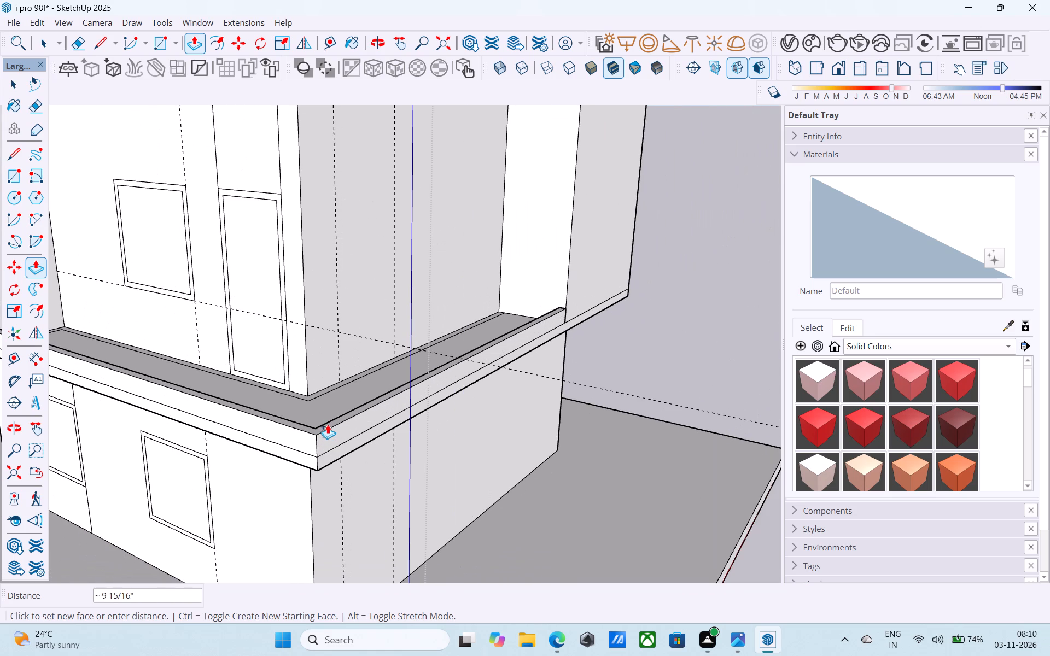
text(2')
key(Return)
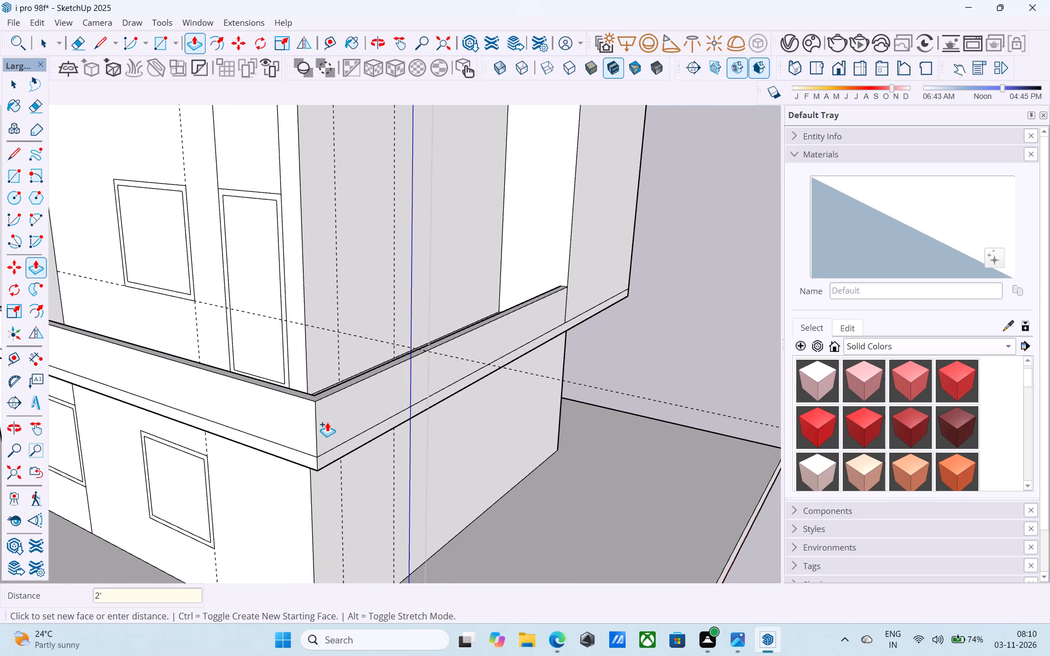
Examine the corner balconies above the raised parapet from several viewpoints.
scroll(415, 376, down, 10)
middle_drag(451, 391, 487, 395)
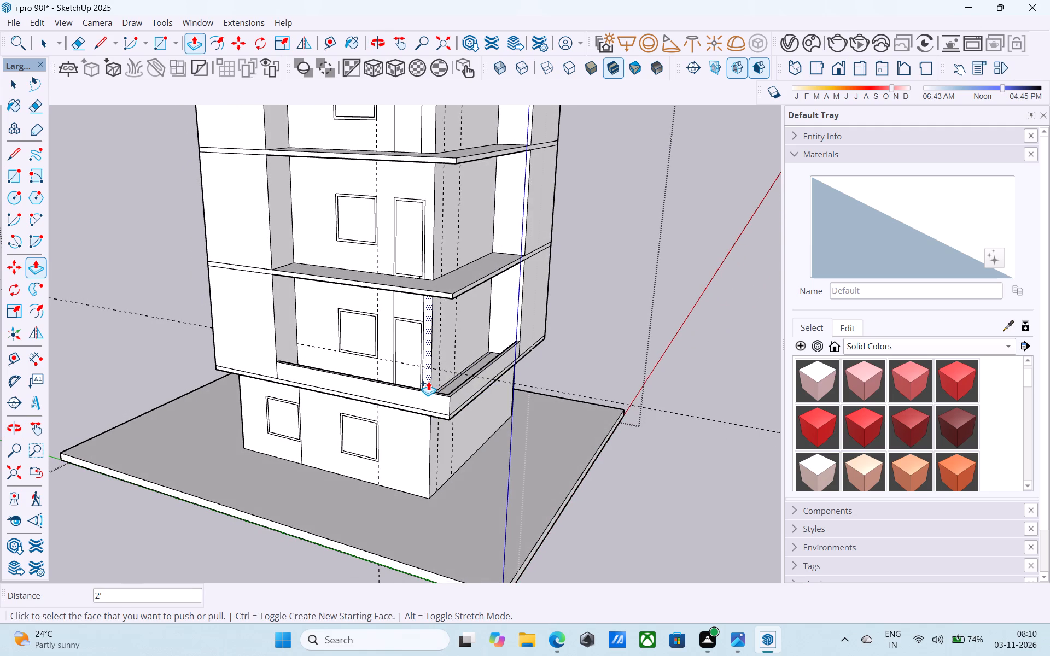
scroll(428, 381, down, 6)
middle_drag(427, 381, 415, 400)
scroll(410, 316, up, 5)
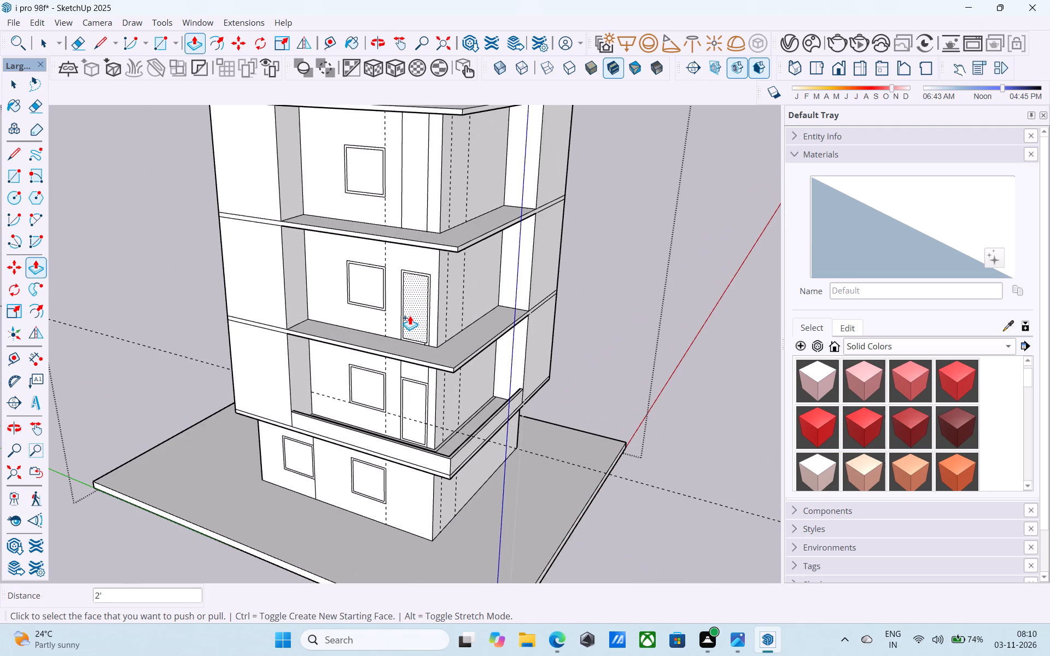
scroll(410, 315, up, 1)
middle_drag(410, 315, 404, 360)
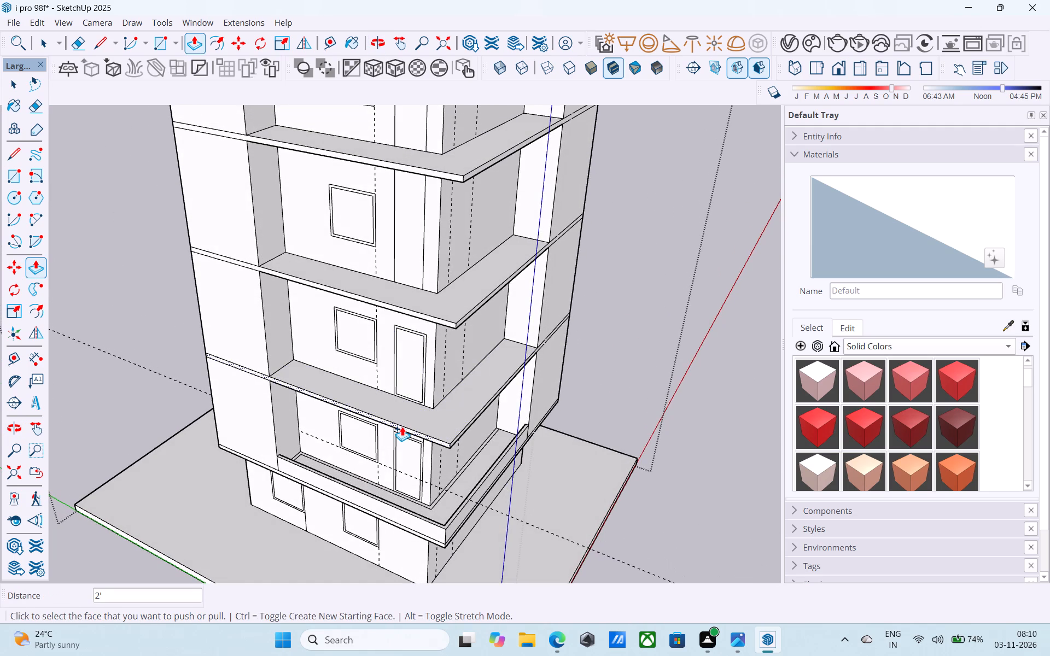
scroll(391, 393, down, 6)
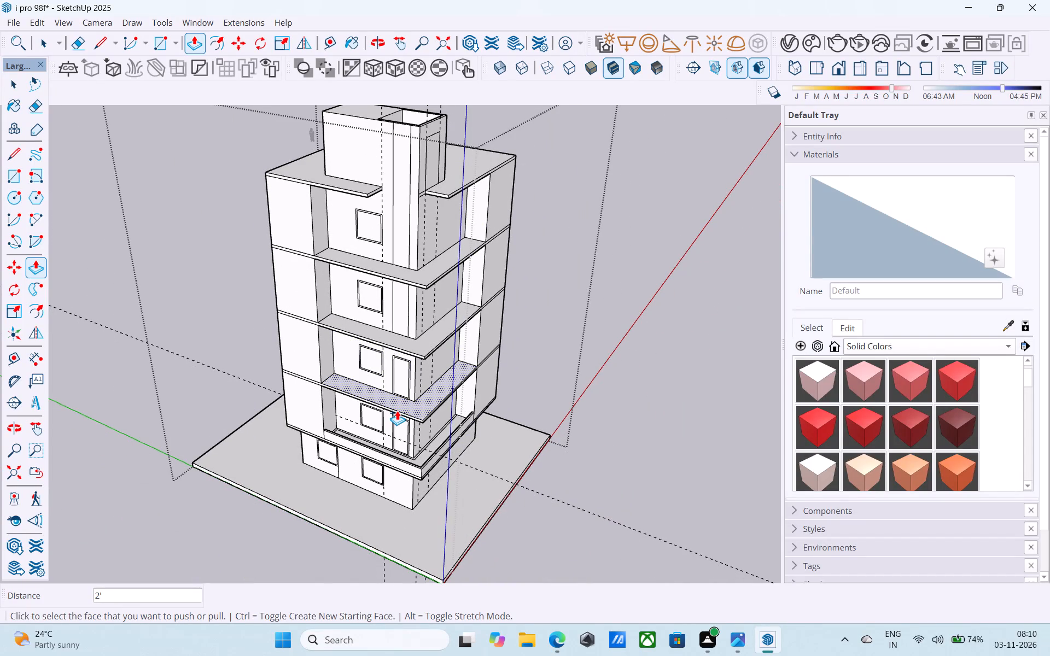
scroll(397, 410, up, 6)
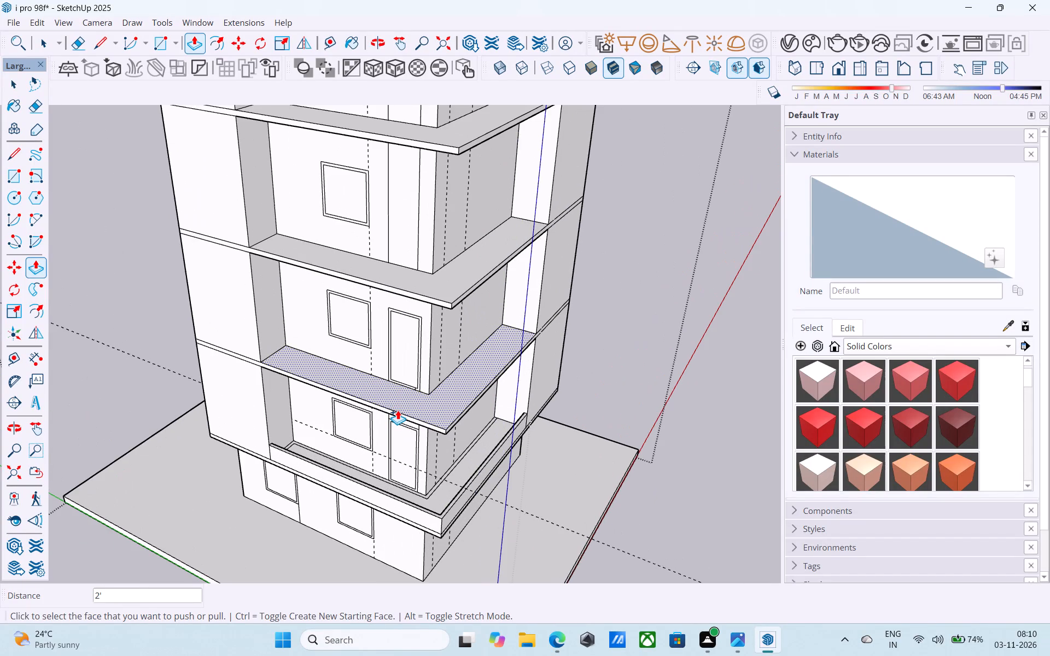
Offset the floor outline of the second balcony from the bottom inward by 4.5".
scroll(398, 411, down, 6)
scroll(388, 419, up, 14)
key(space)
click(393, 402)
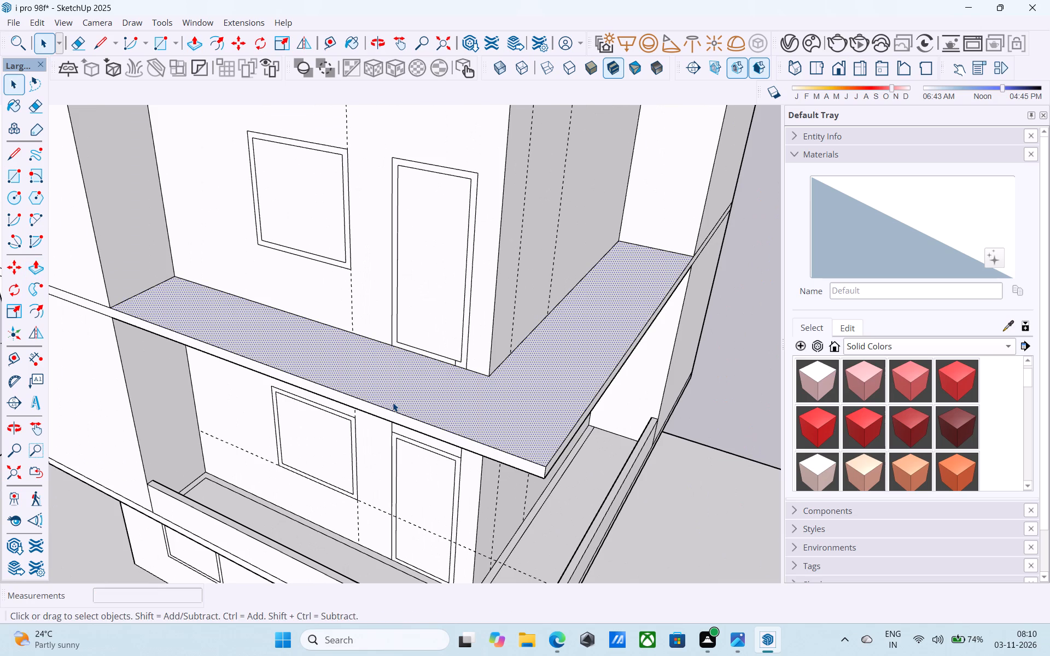
key(f)
click(393, 402)
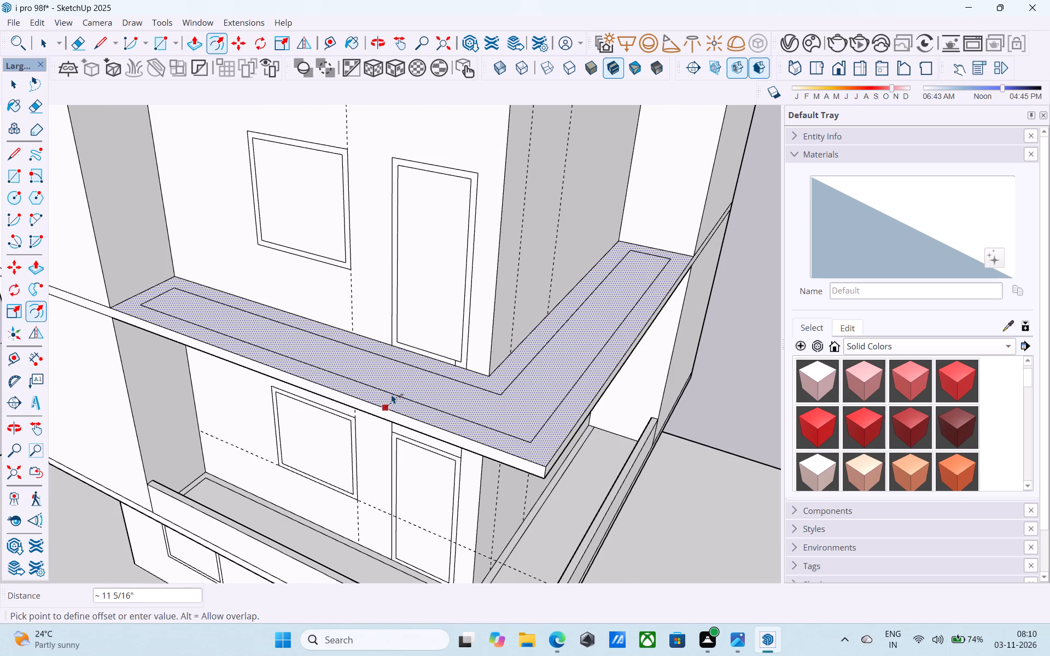
key(4)
key(period)
key(5)
key(shift+quotedbl)
key(Return)
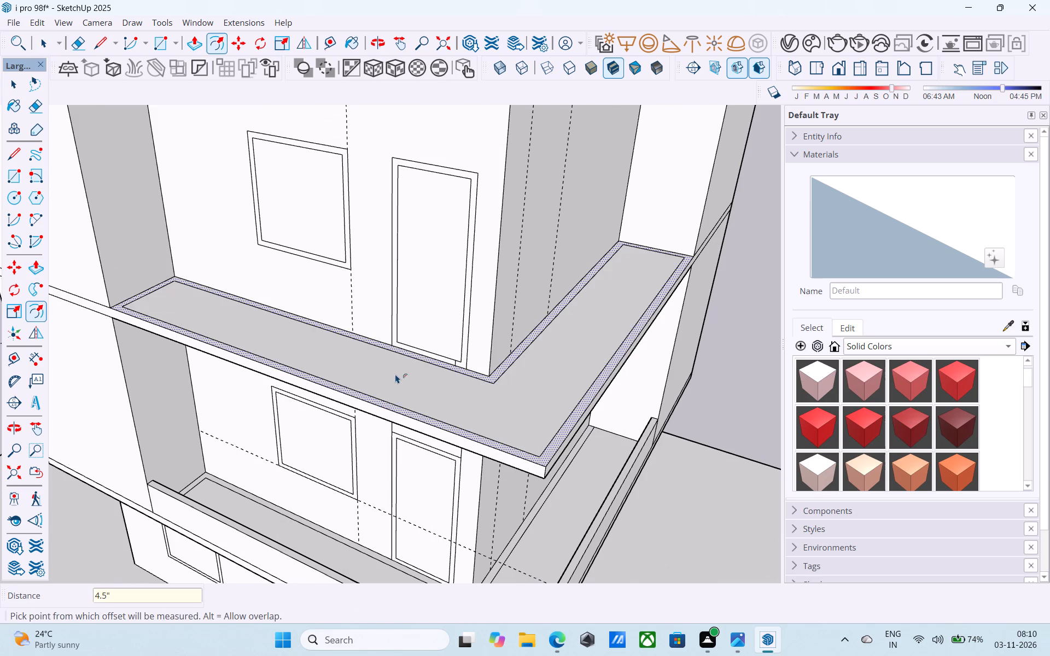
Draw 4 1/2" lines across the border at both ends of the second balcony to separate its outer and wall-side strips.
middle_drag(395, 373, 346, 370)
key(l)
scroll(142, 297, up, 9)
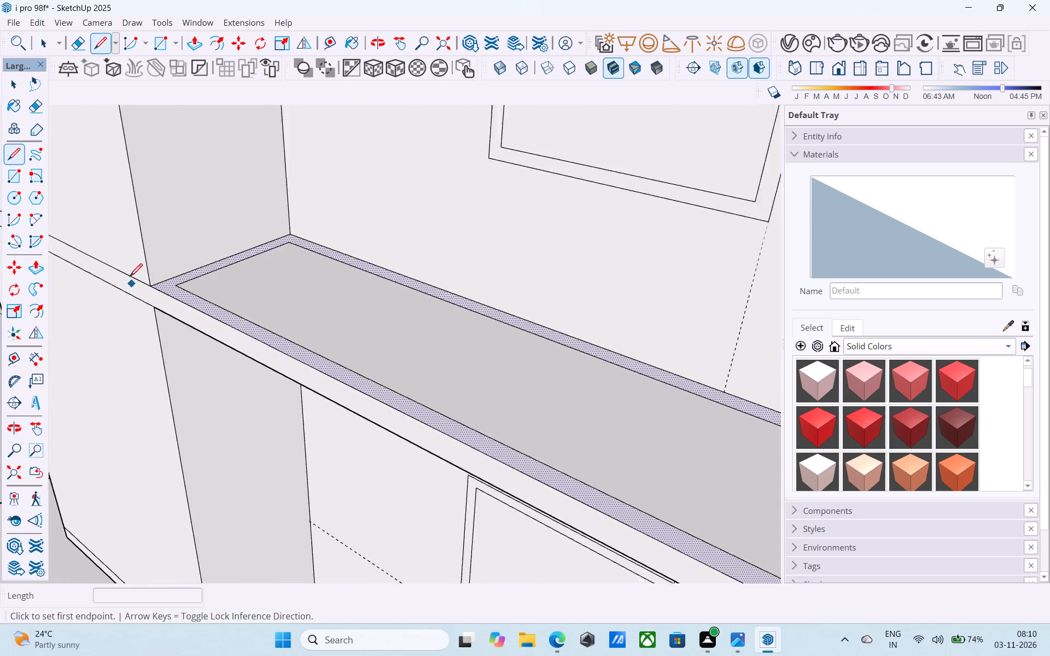
scroll(130, 278, up, 7)
click(236, 297)
click(211, 280)
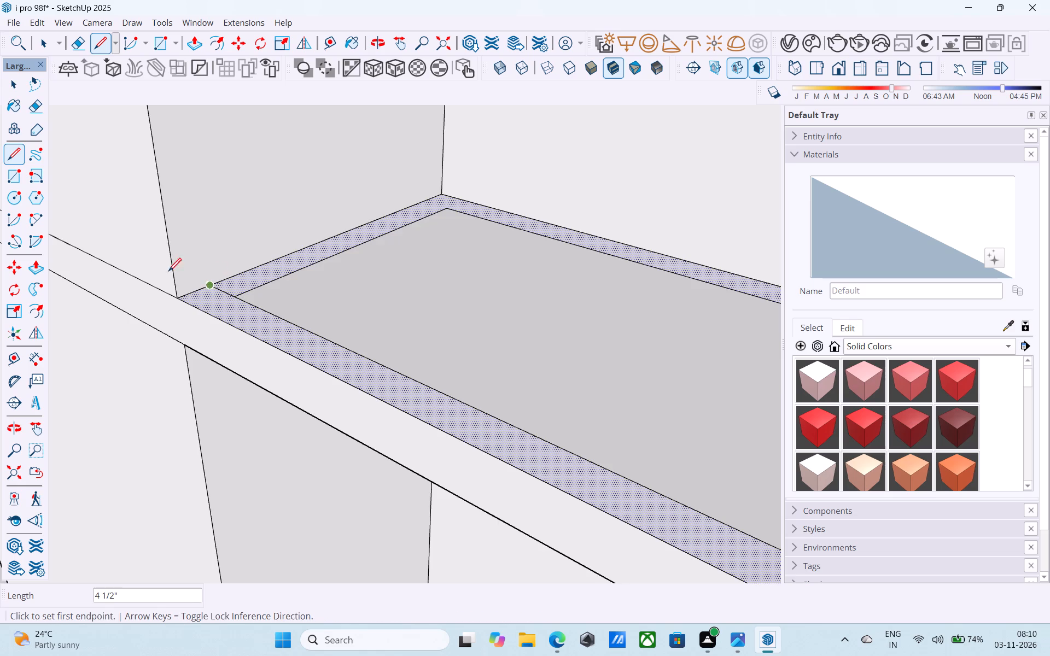
scroll(104, 254, down, 20)
scroll(104, 254, down, 2)
scroll(463, 307, up, 13)
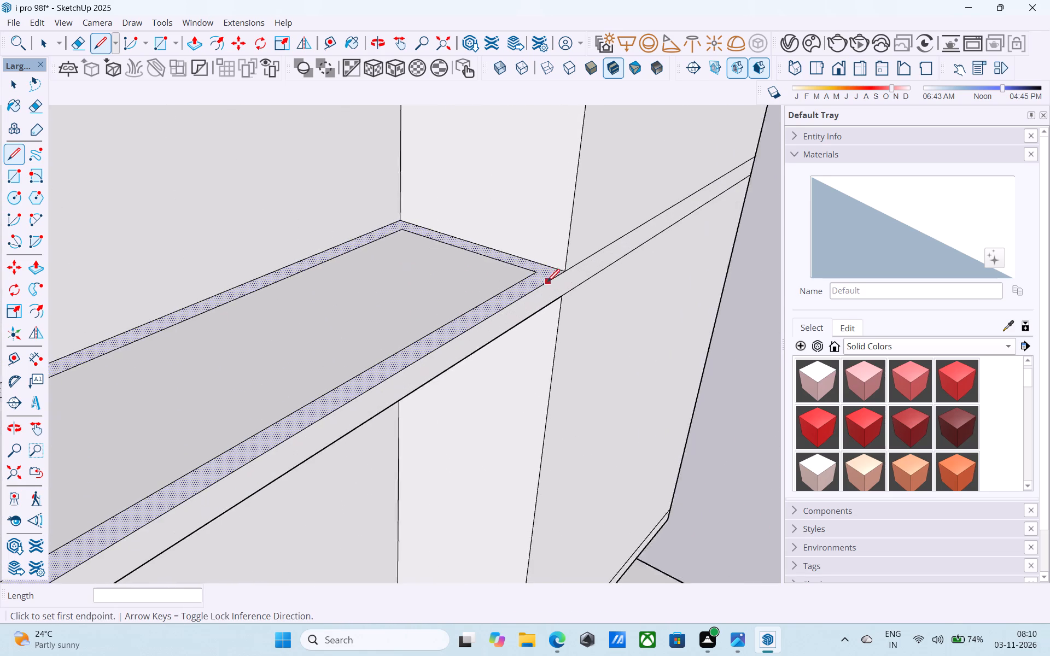
scroll(547, 283, up, 11)
click(526, 263)
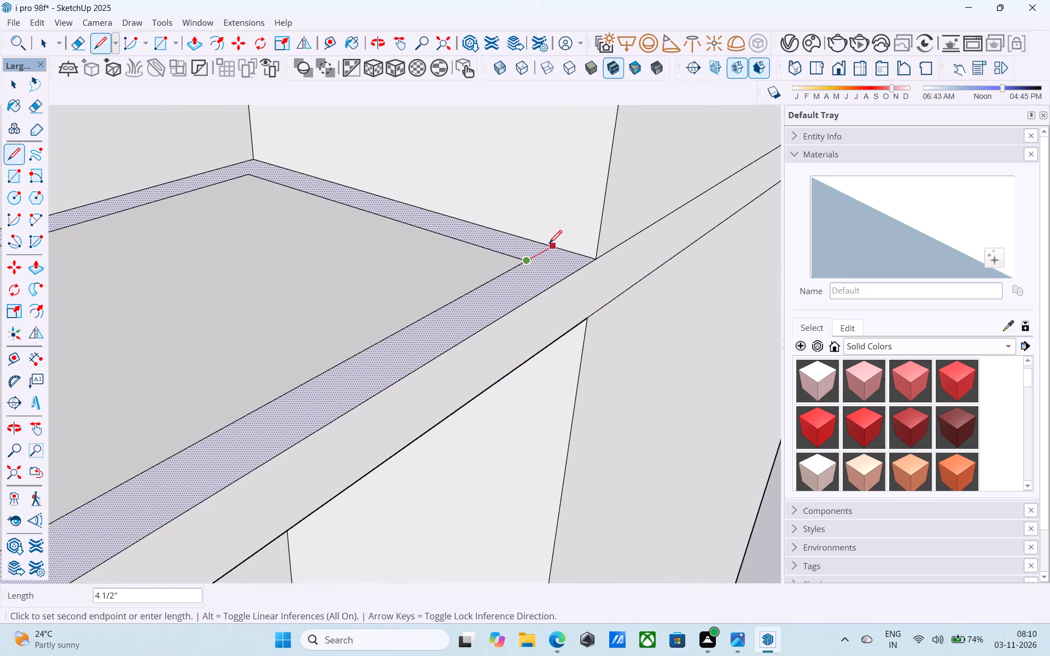
click(551, 245)
scroll(610, 234, down, 20)
scroll(610, 234, down, 7)
key(space)
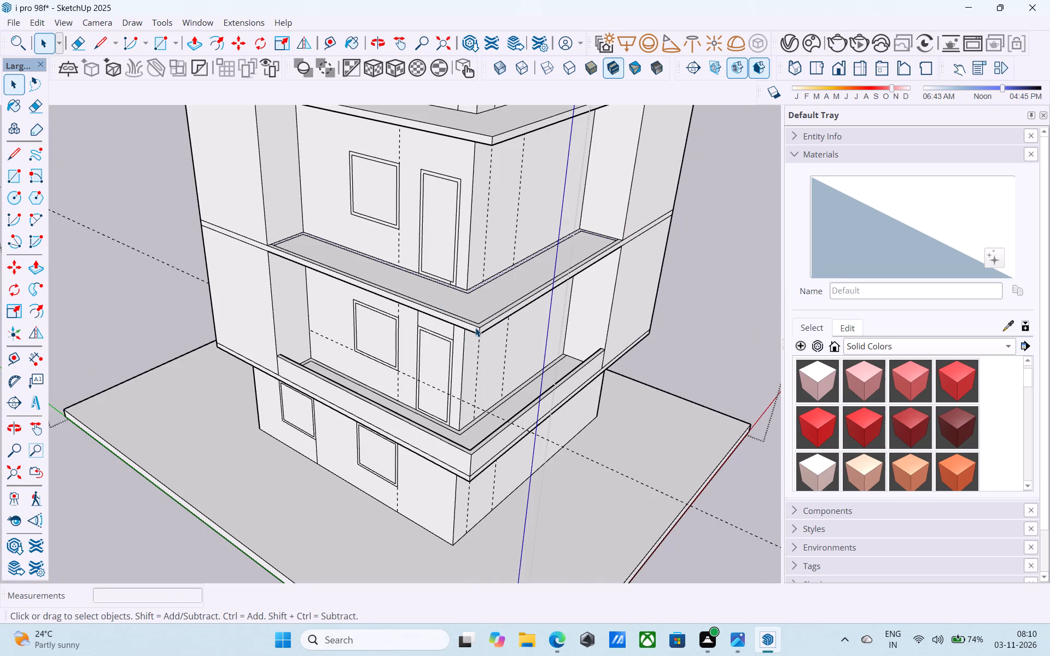
Extrude the outer border strip of the second balcony upward by 6".
scroll(483, 317, up, 17)
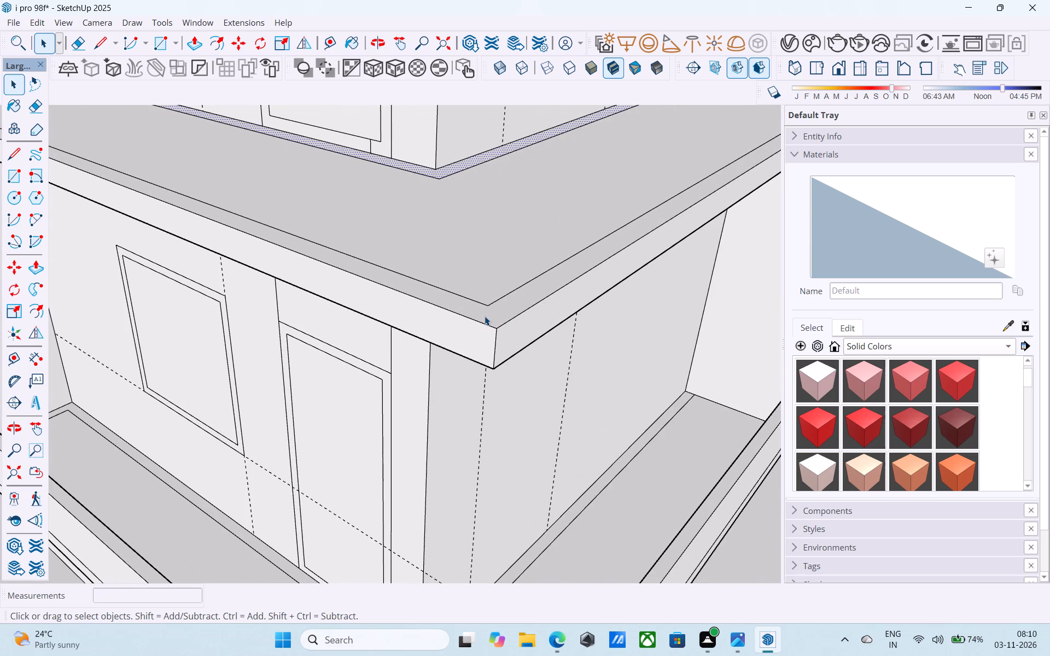
click(485, 316)
key(p)
click(485, 316)
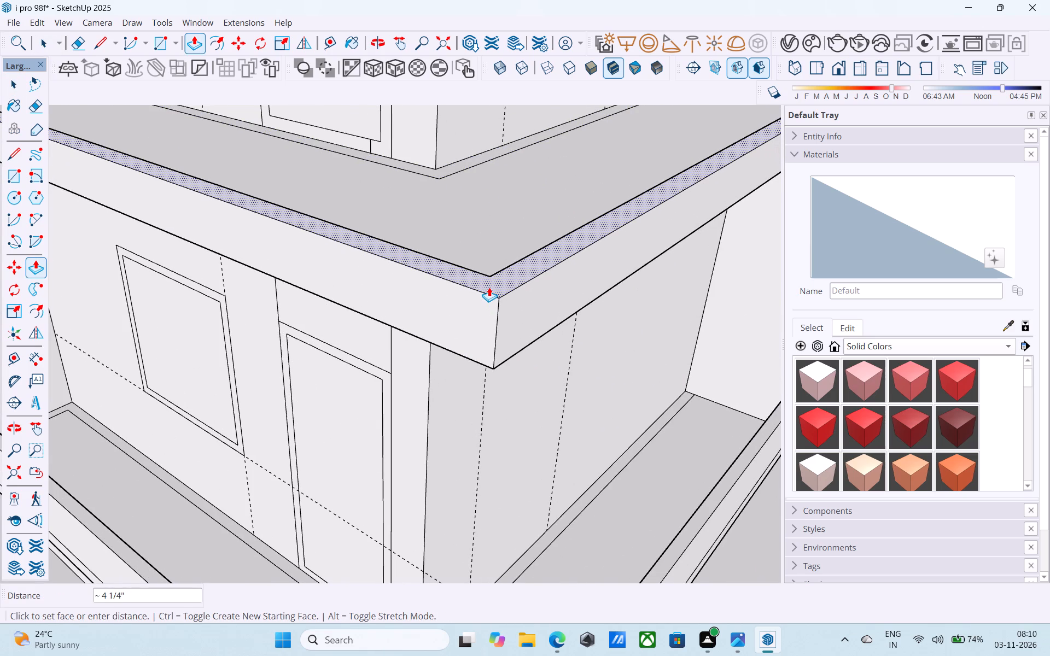
text(6")
key(Return)
key(space)
Examine the two raised balcony borders and the plain slabs above them from several viewpoints.
scroll(489, 291, down, 6)
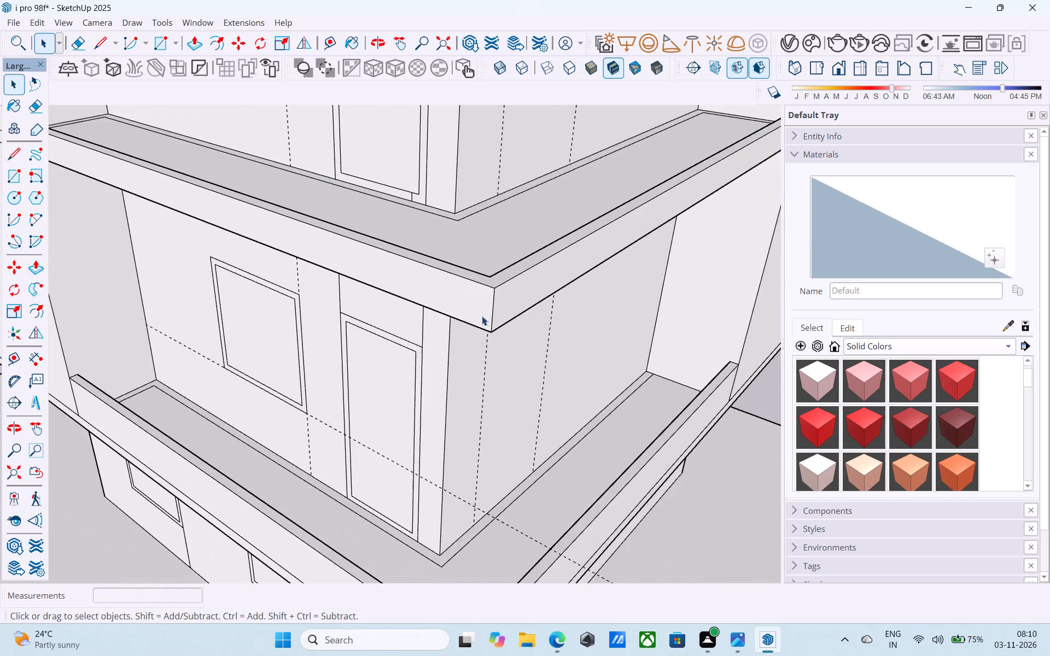
scroll(482, 316, down, 10)
middle_drag(482, 362, 560, 389)
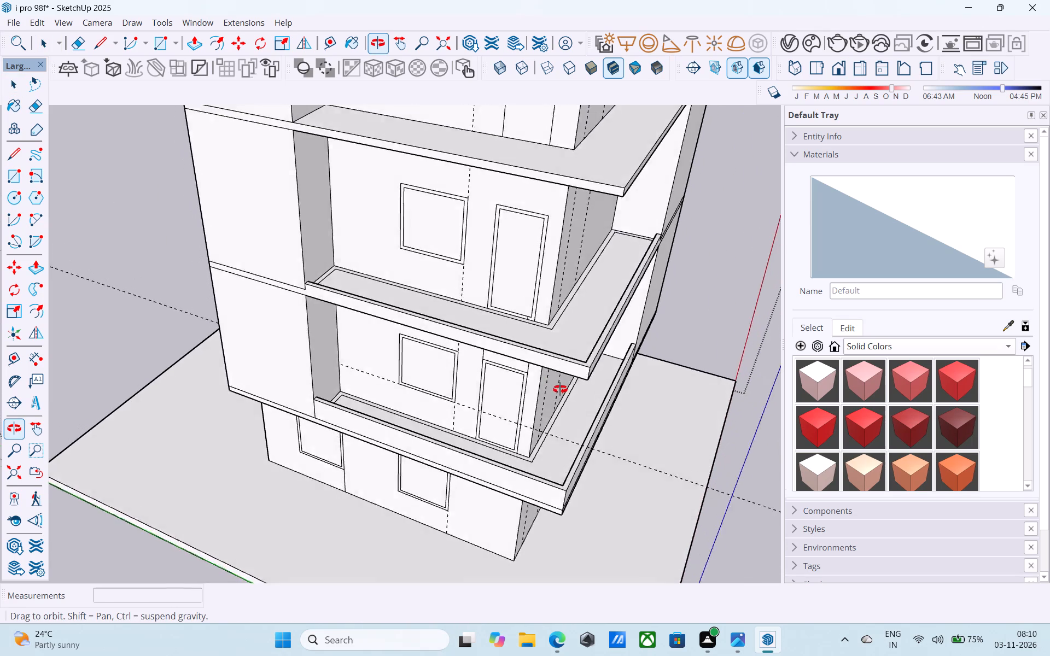
middle_drag(560, 389, 566, 373)
scroll(448, 391, down, 6)
middle_drag(415, 369, 404, 361)
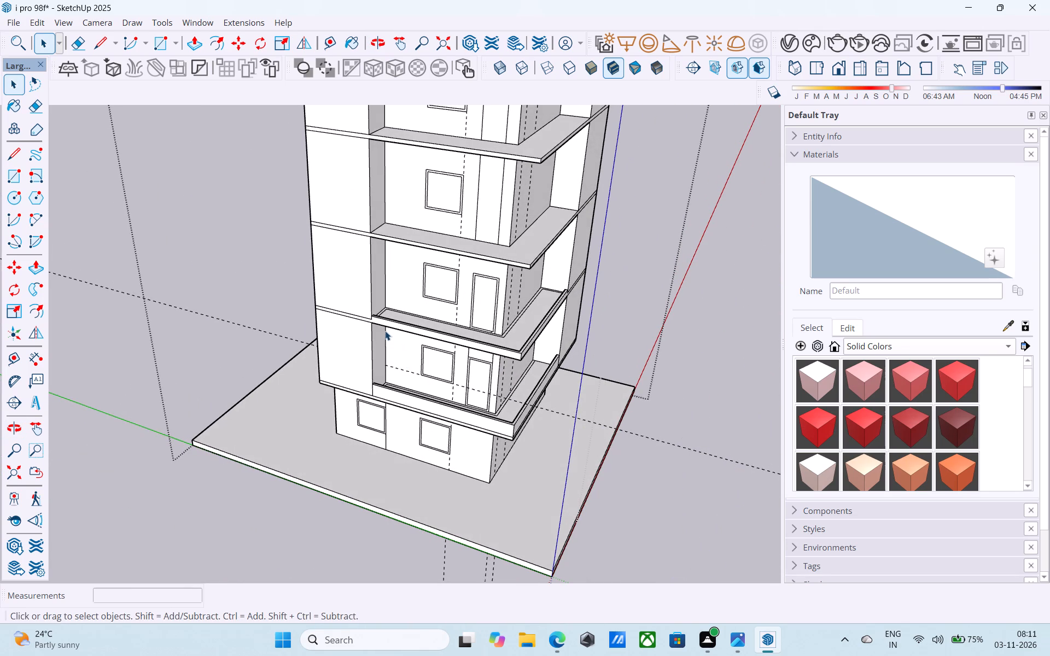
scroll(385, 331, down, 7)
scroll(385, 330, up, 7)
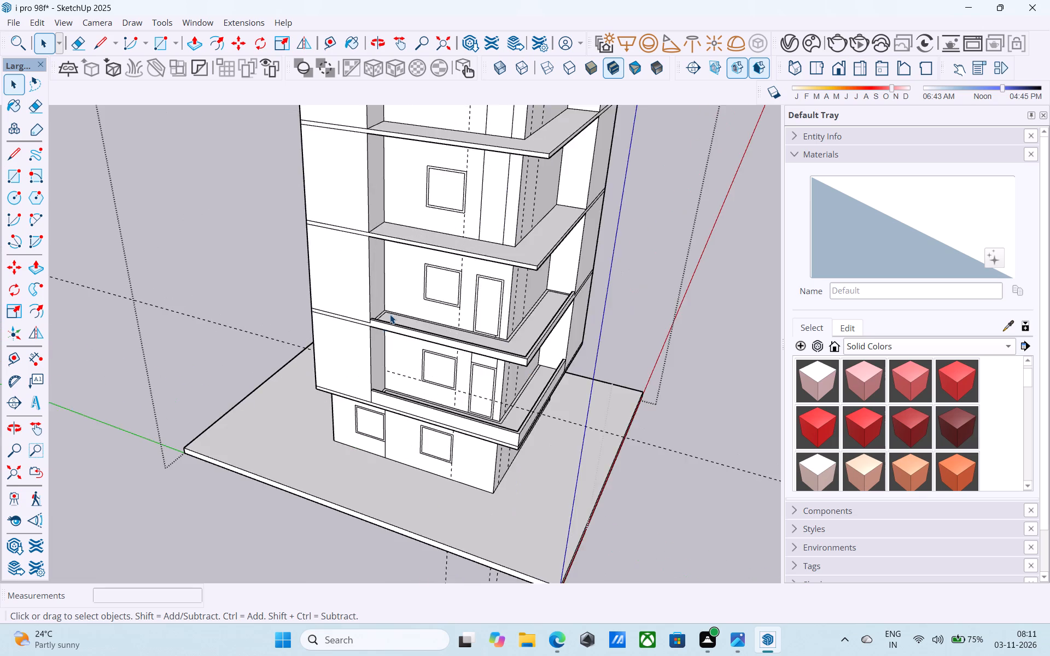
scroll(376, 329, up, 10)
scroll(376, 329, down, 3)
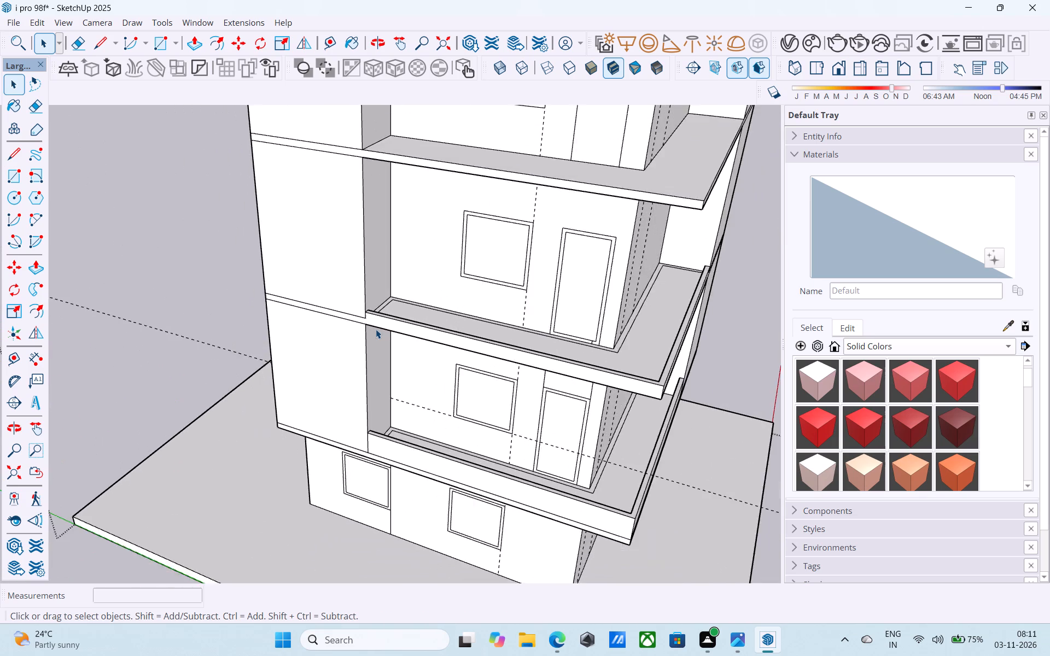
scroll(376, 329, down, 3)
middle_drag(376, 329, 363, 323)
scroll(363, 323, up, 4)
scroll(363, 323, down, 7)
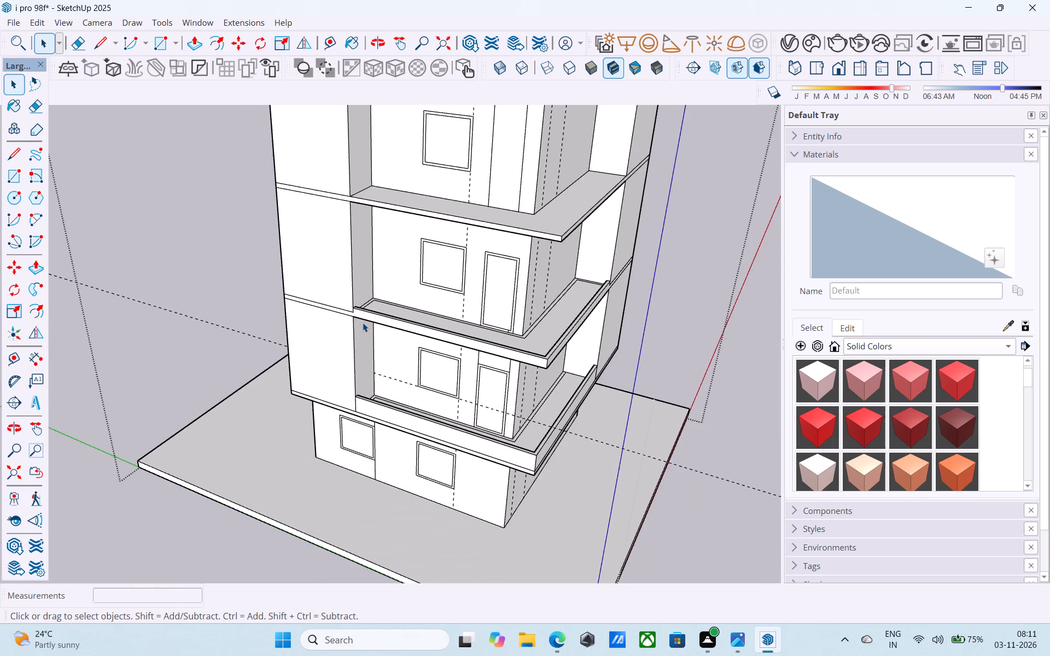
middle_drag(363, 323, 345, 386)
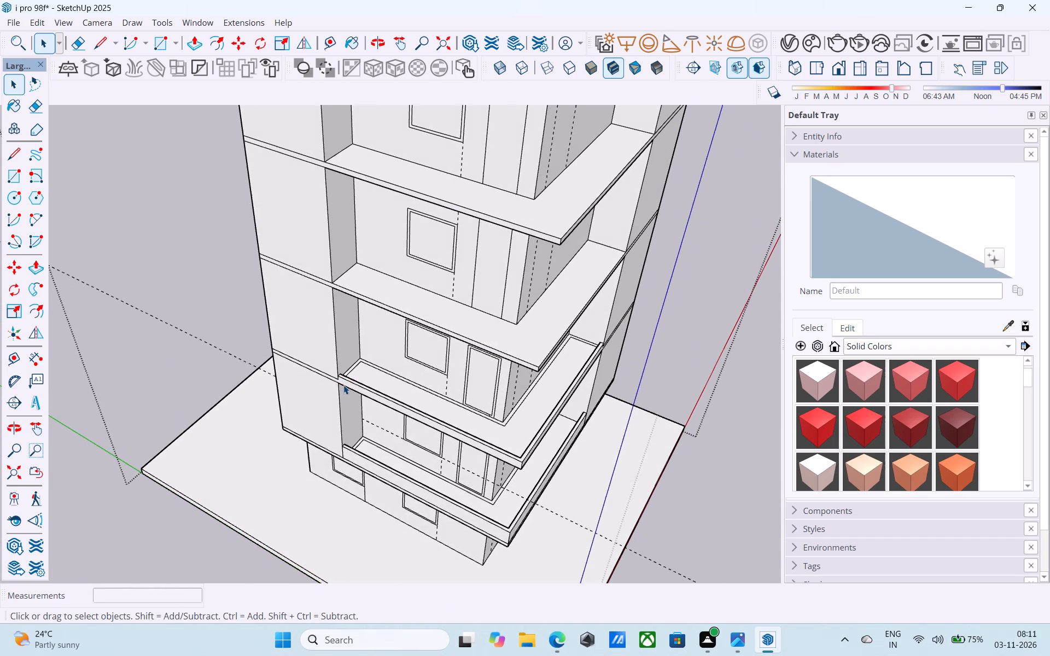
scroll(343, 385, down, 7)
scroll(393, 342, up, 3)
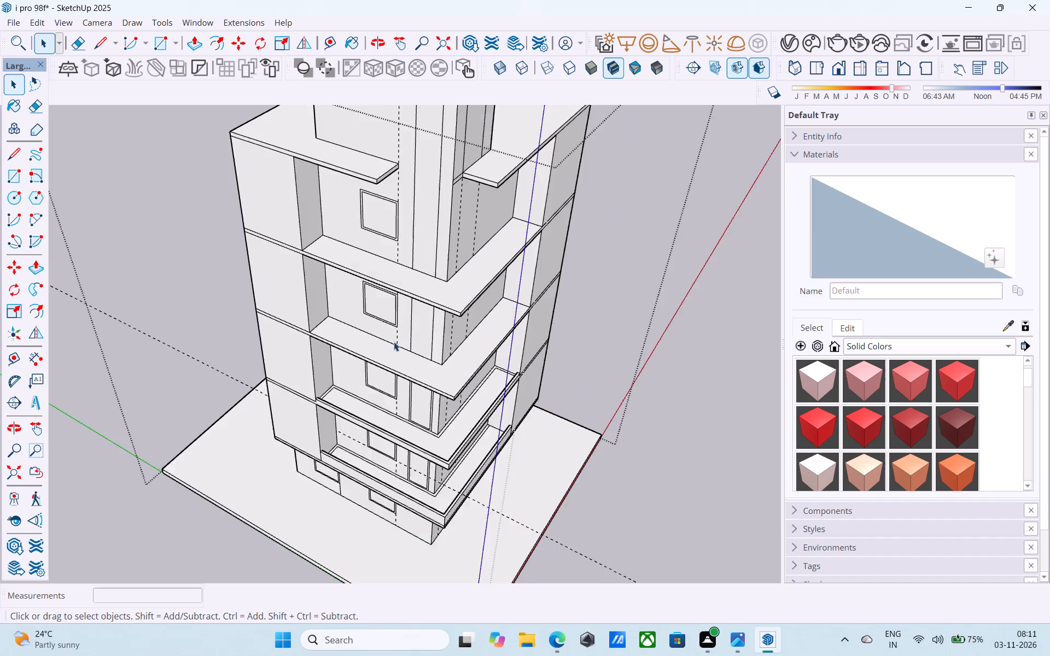
Offset the floor outline of the third balcony from the bottom inward by 4.5".
scroll(394, 342, up, 3)
scroll(394, 342, down, 1)
scroll(489, 407, up, 10)
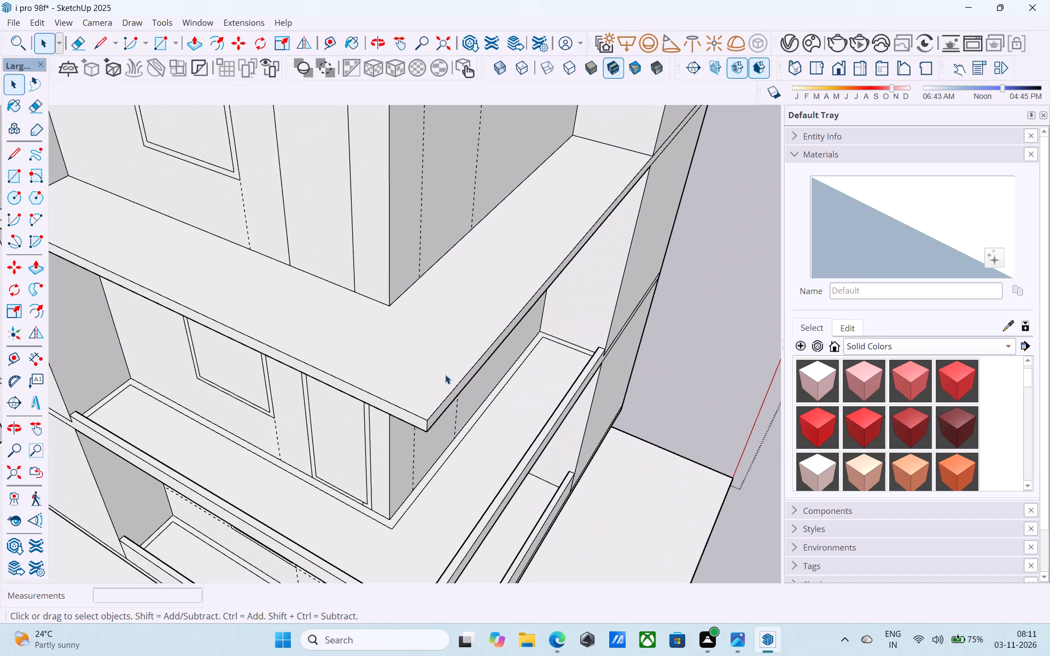
click(445, 374)
scroll(445, 373, up, 7)
key(f)
click(445, 373)
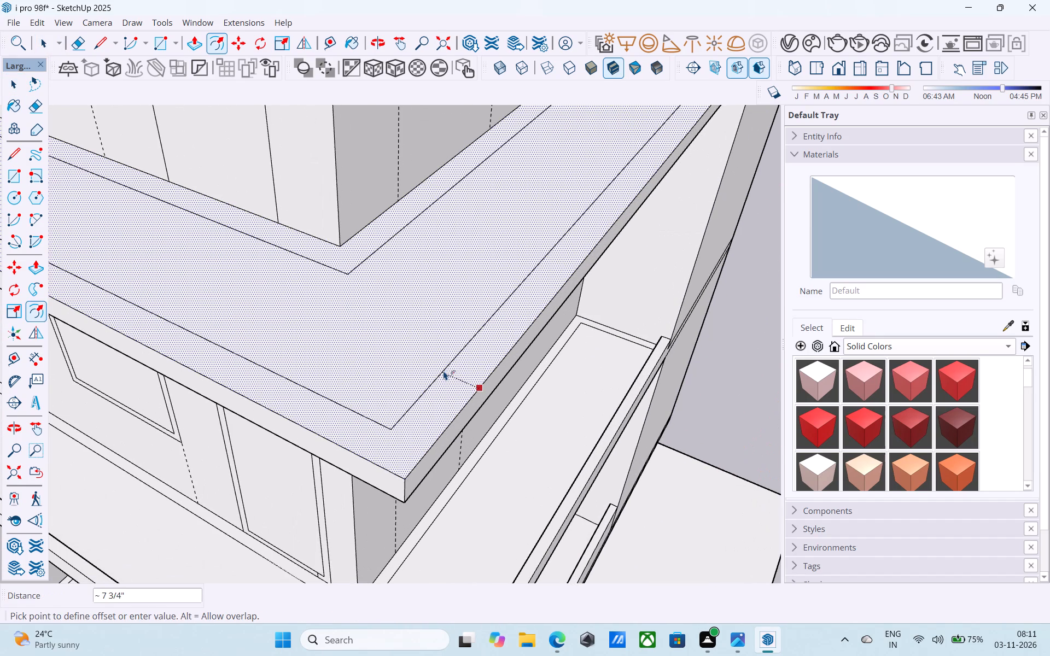
key(6)
key(BackSpace)
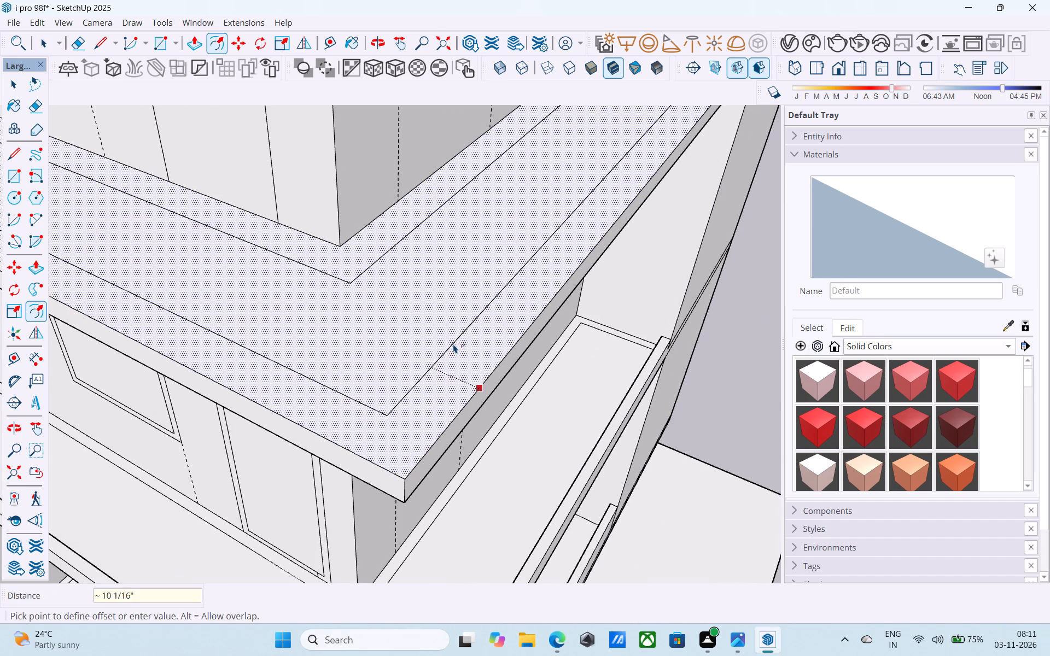
key(4)
key(period)
text(5")
key(Return)
key(space)
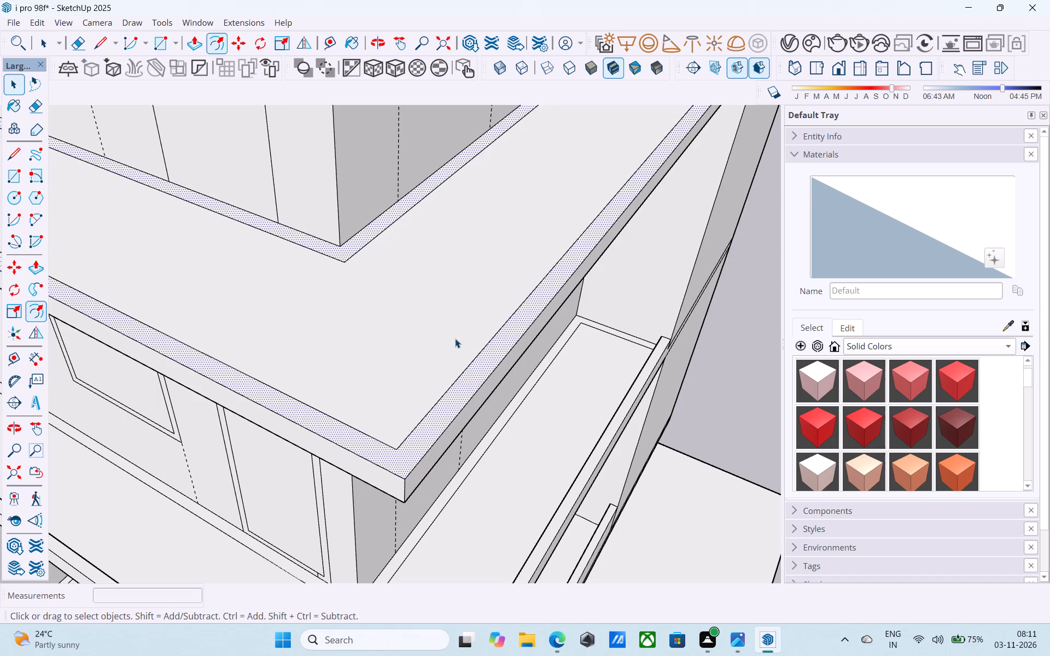
Draw short lines across the border at both ends of the third balcony to separate its outer and wall-side strips.
scroll(584, 296, down, 12)
middle_drag(584, 297, 574, 290)
scroll(324, 201, up, 5)
middle_drag(380, 257, 334, 265)
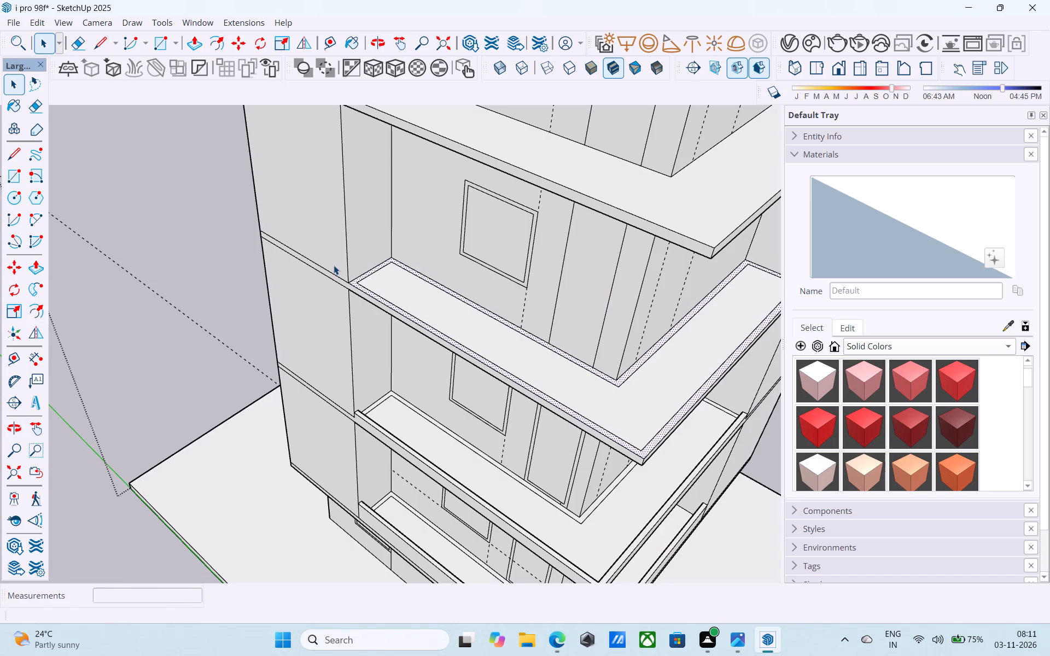
key(l)
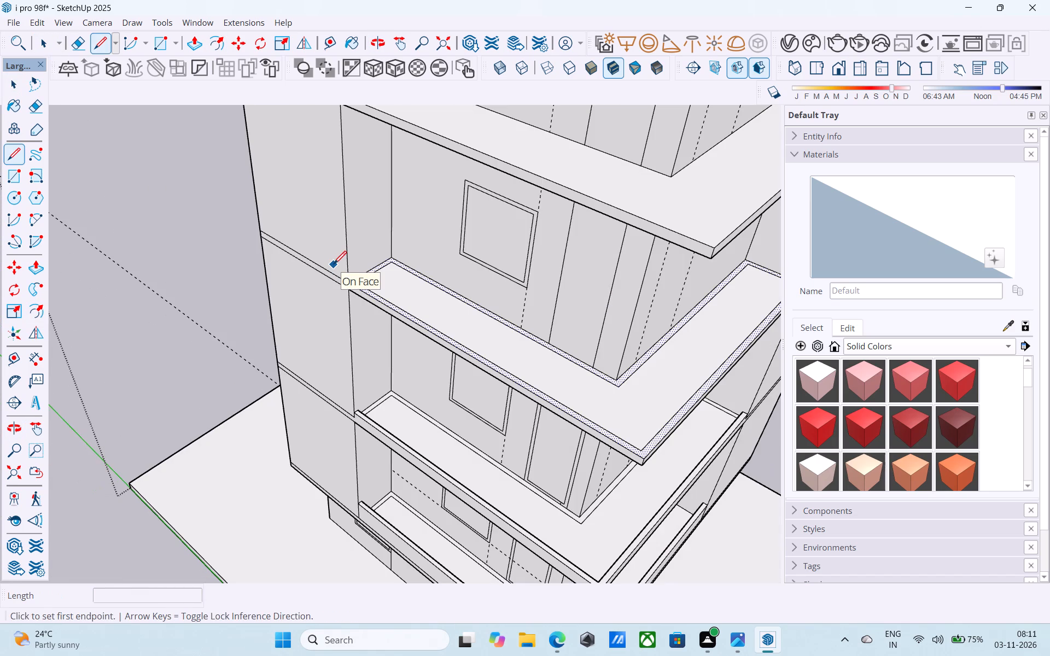
scroll(378, 233, up, 14)
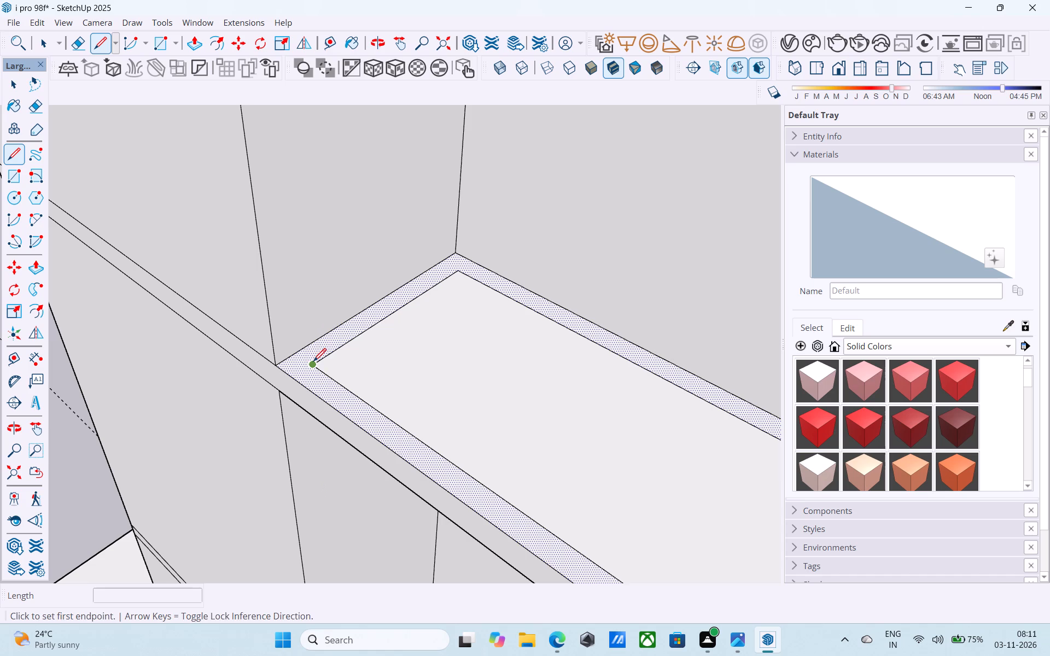
click(313, 362)
click(301, 355)
scroll(256, 307, down, 14)
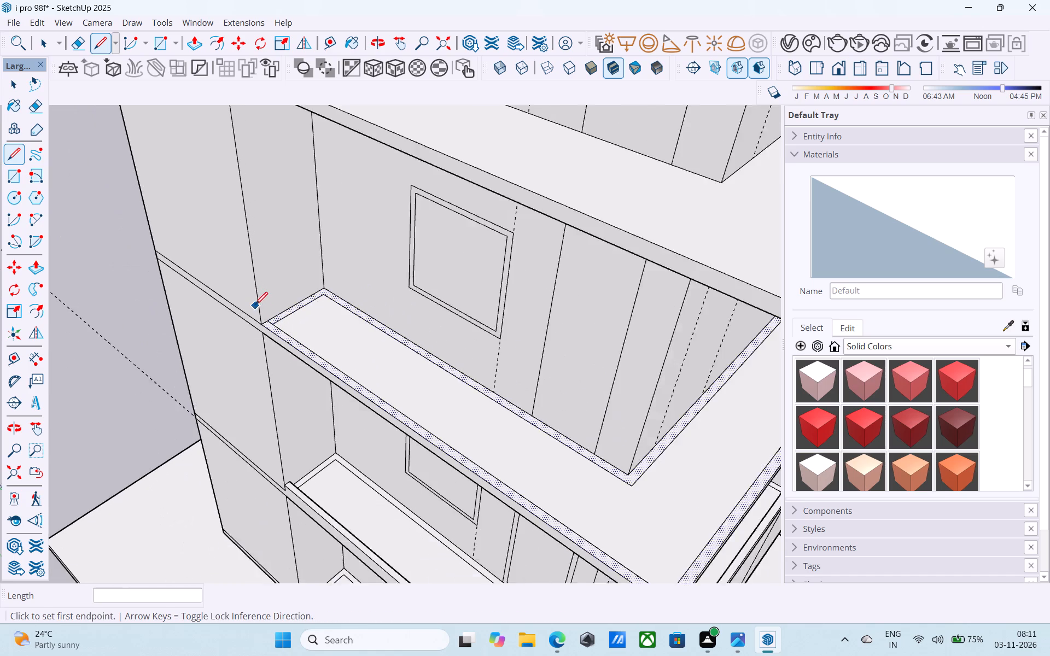
scroll(255, 306, down, 1)
scroll(369, 376, down, 5)
scroll(619, 355, up, 9)
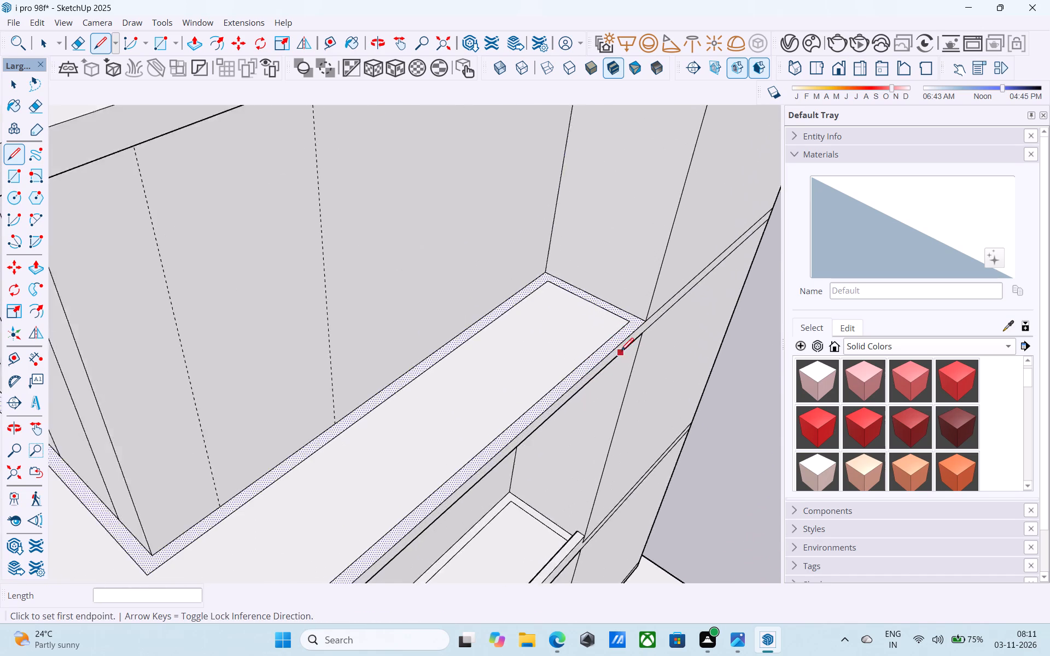
scroll(621, 352, up, 11)
click(644, 296)
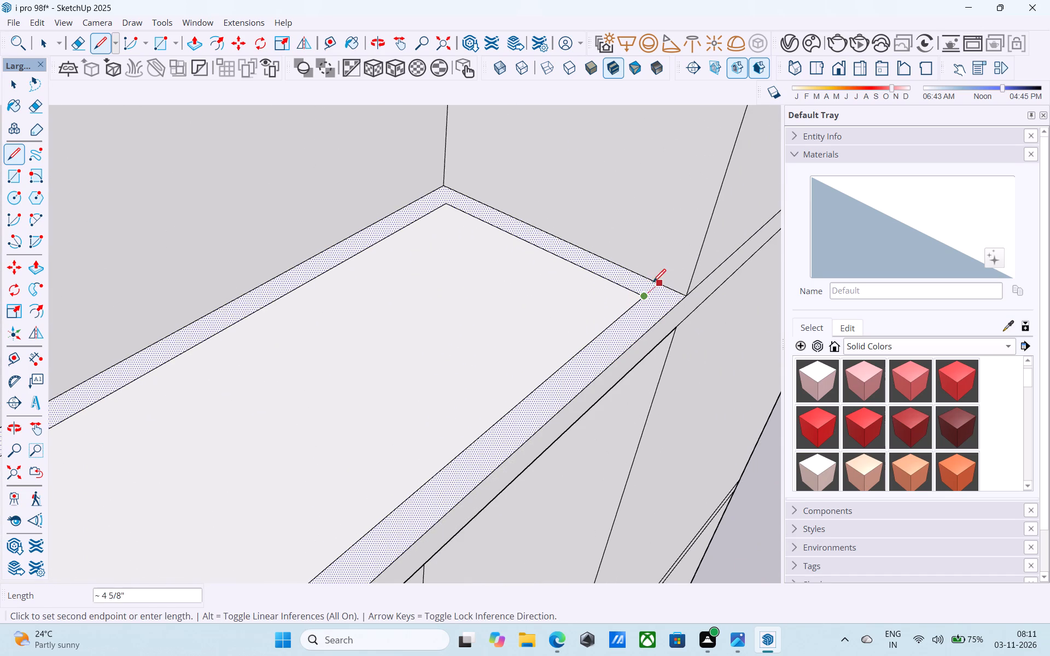
click(657, 280)
scroll(657, 280, down, 4)
key(space)
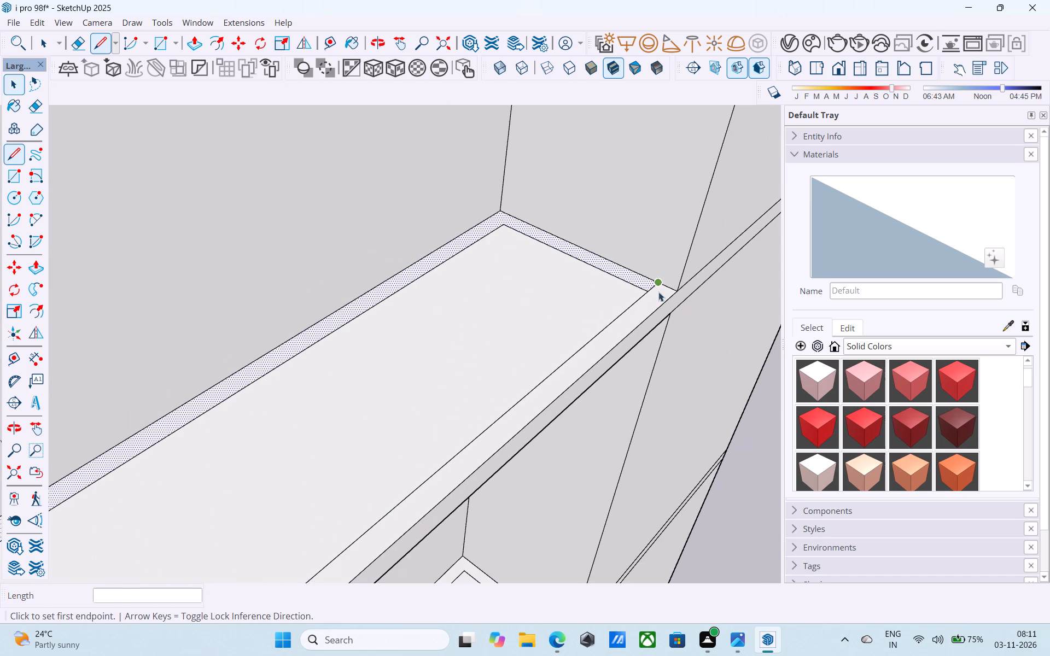
Extrude the outer border strip of the third balcony upward by 2'.
scroll(661, 302, down, 14)
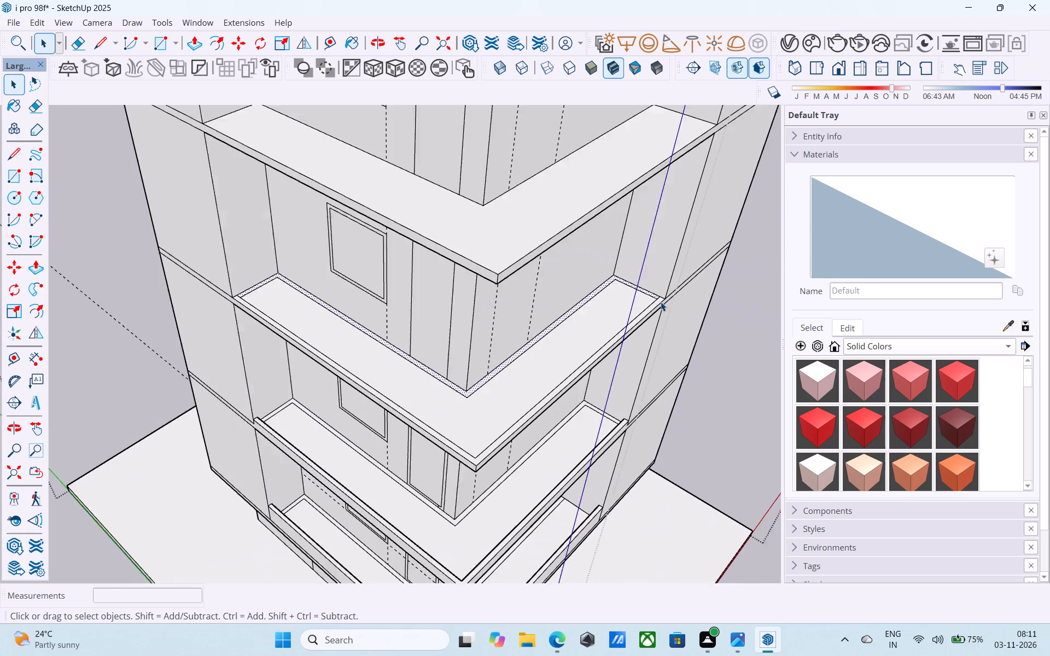
scroll(661, 302, down, 2)
scroll(466, 434, up, 10)
click(485, 425)
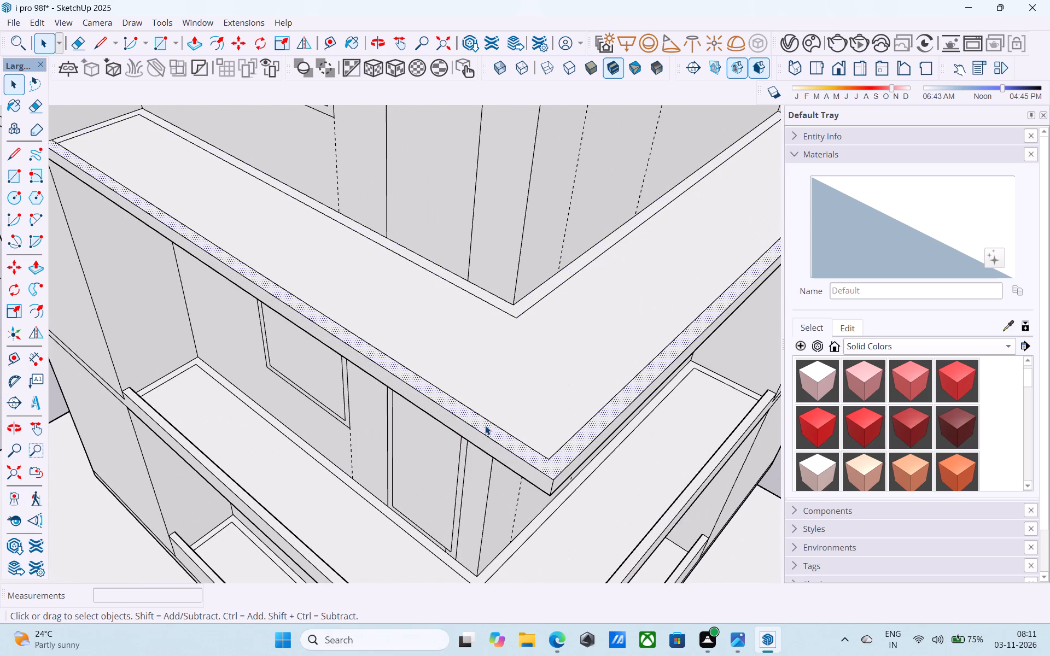
key(p)
click(485, 425)
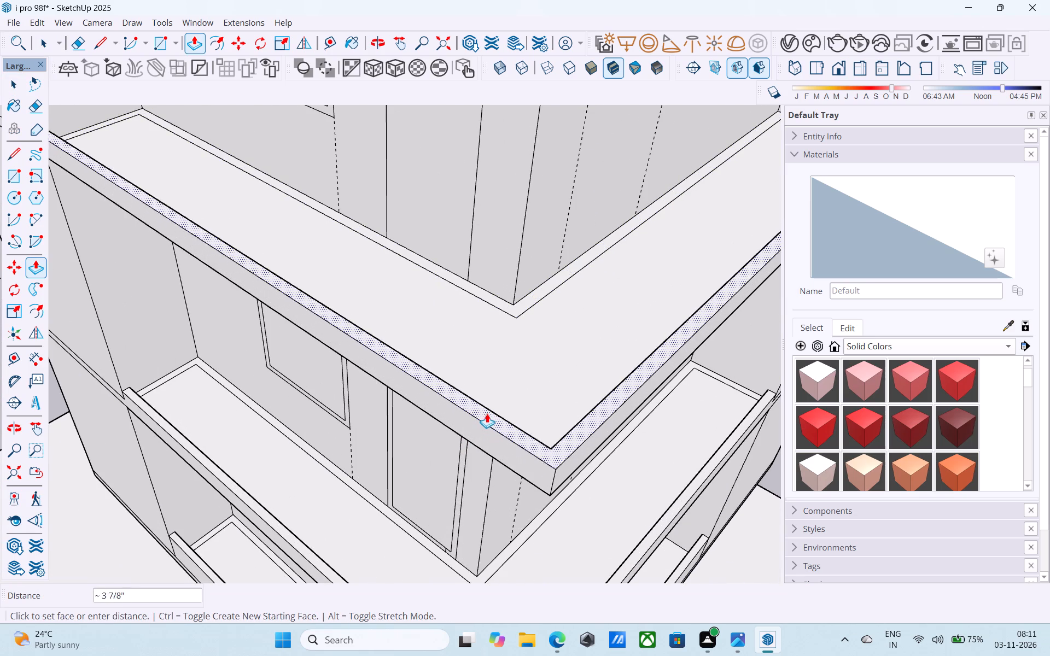
text(1.5')
key(Return)
text(2')
key(Return)
key(space)
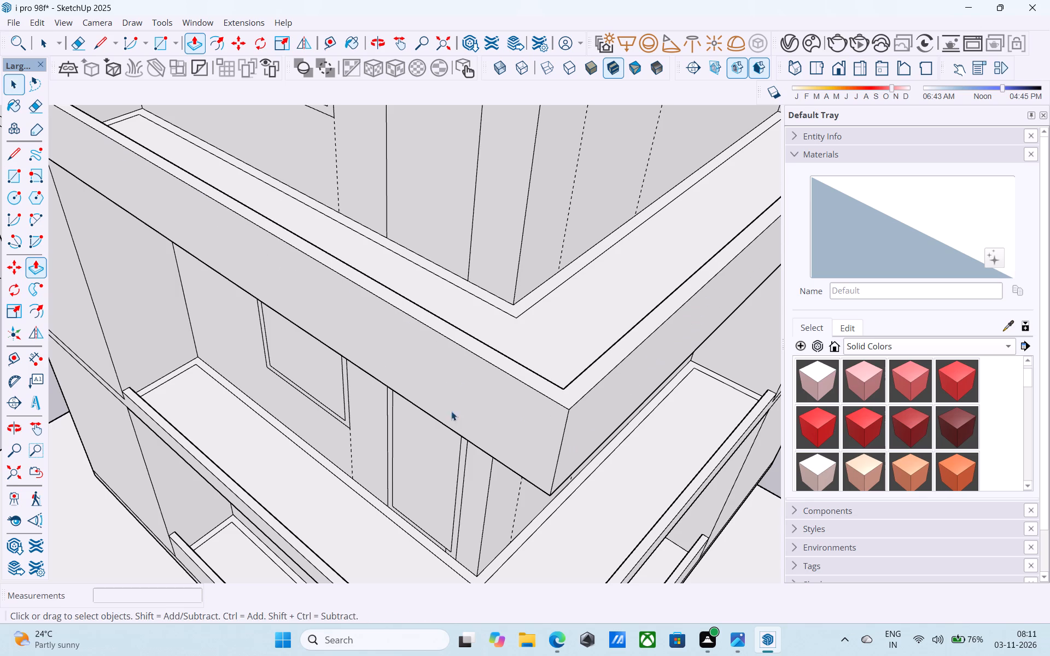
Offset the floor outline of the fourth balcony from the bottom inward by 4.5".
scroll(410, 426, down, 15)
middle_drag(446, 327, 460, 287)
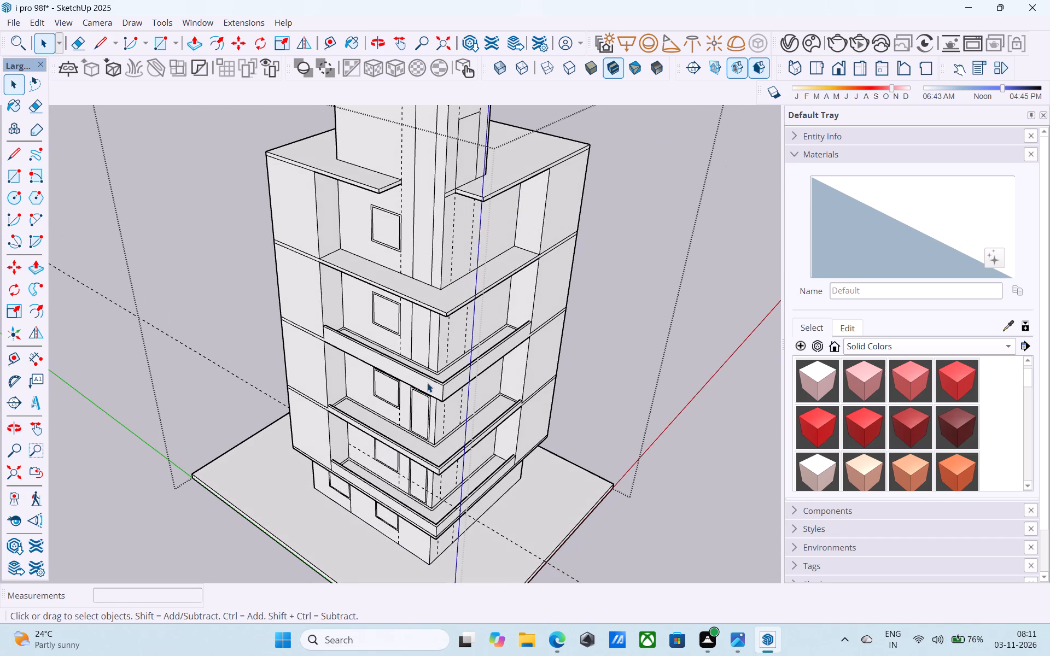
scroll(427, 383, down, 4)
middle_click(427, 383)
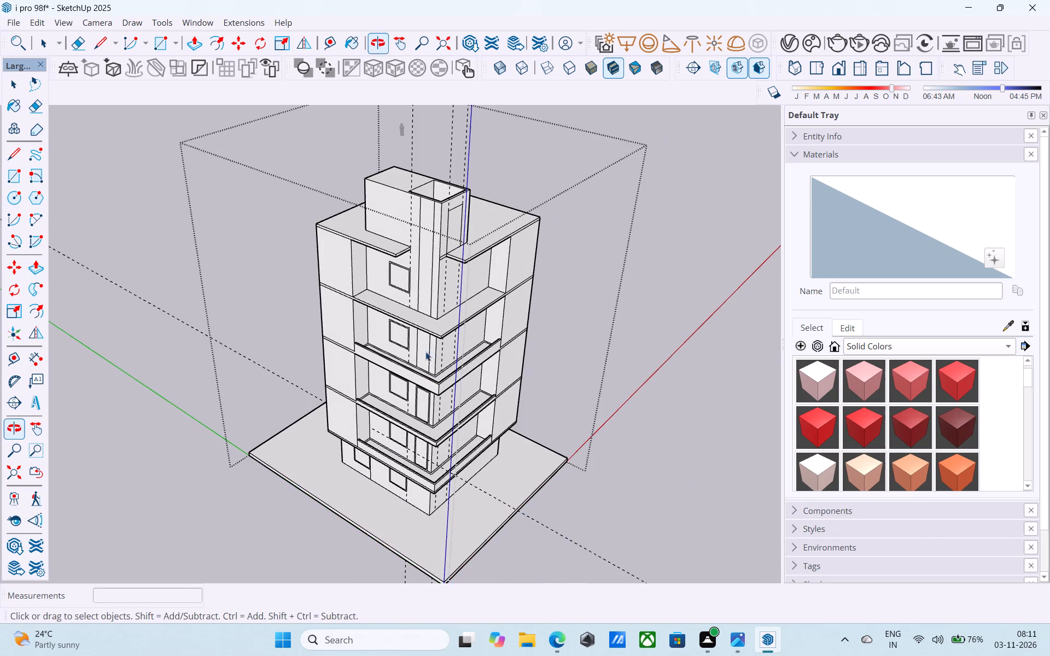
scroll(425, 345, up, 5)
middle_drag(416, 356, 396, 393)
scroll(427, 356, up, 4)
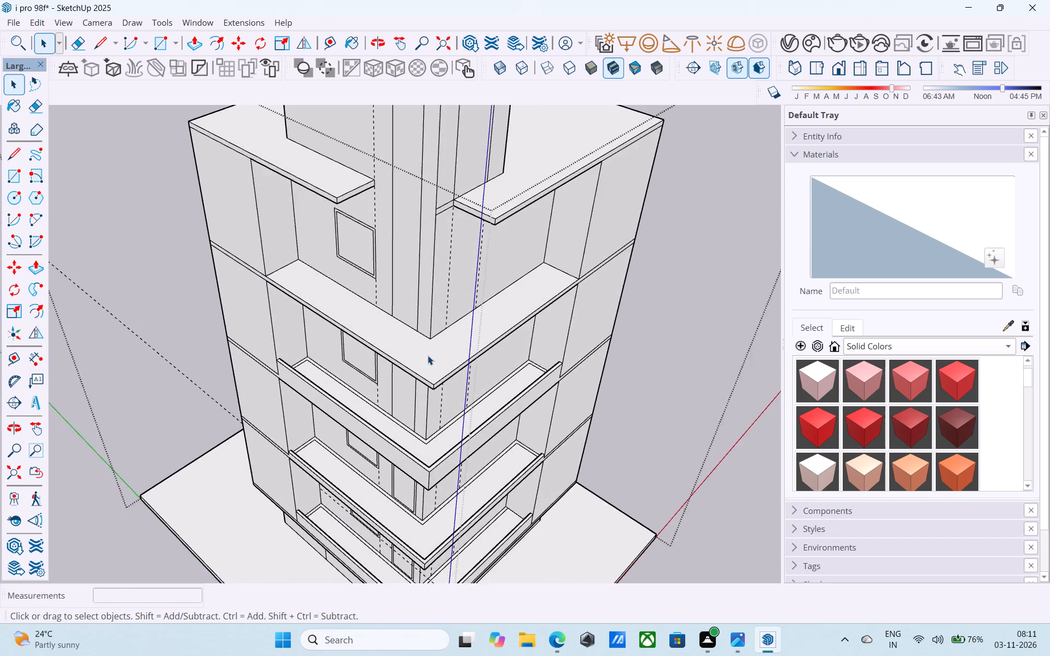
scroll(428, 355, up, 7)
click(420, 361)
scroll(420, 361, up, 5)
key(f)
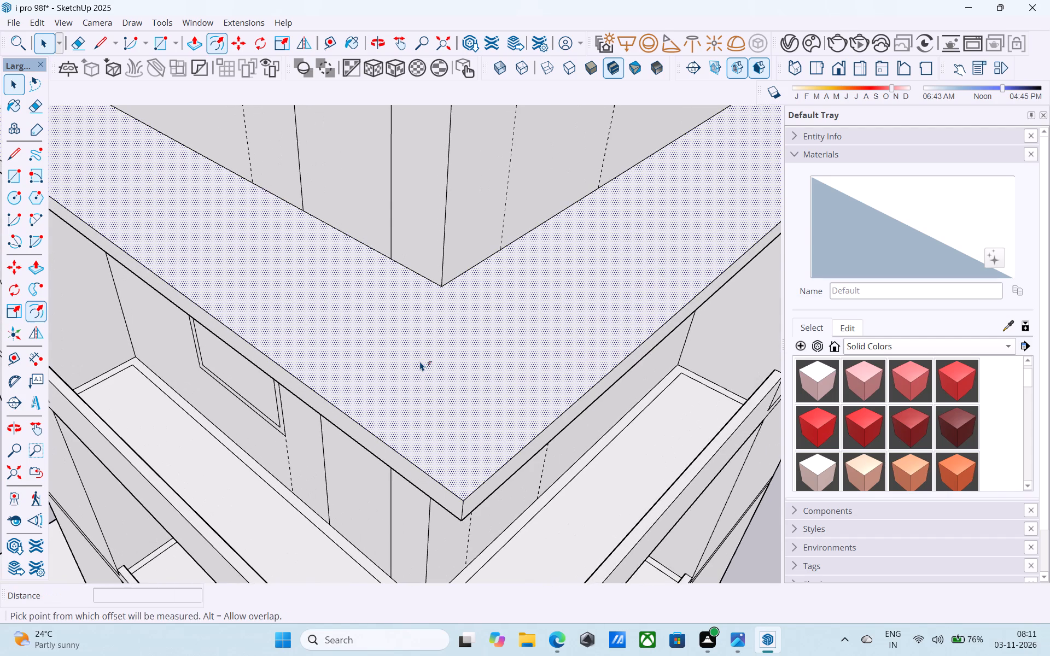
click(420, 361)
key(4)
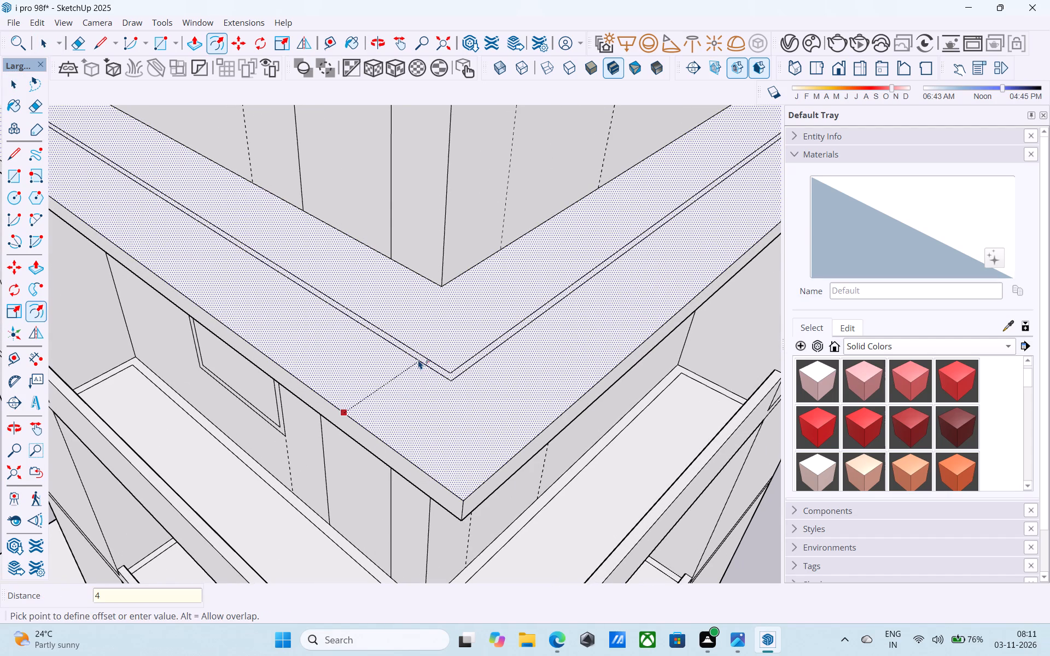
text(.5")
key(Return)
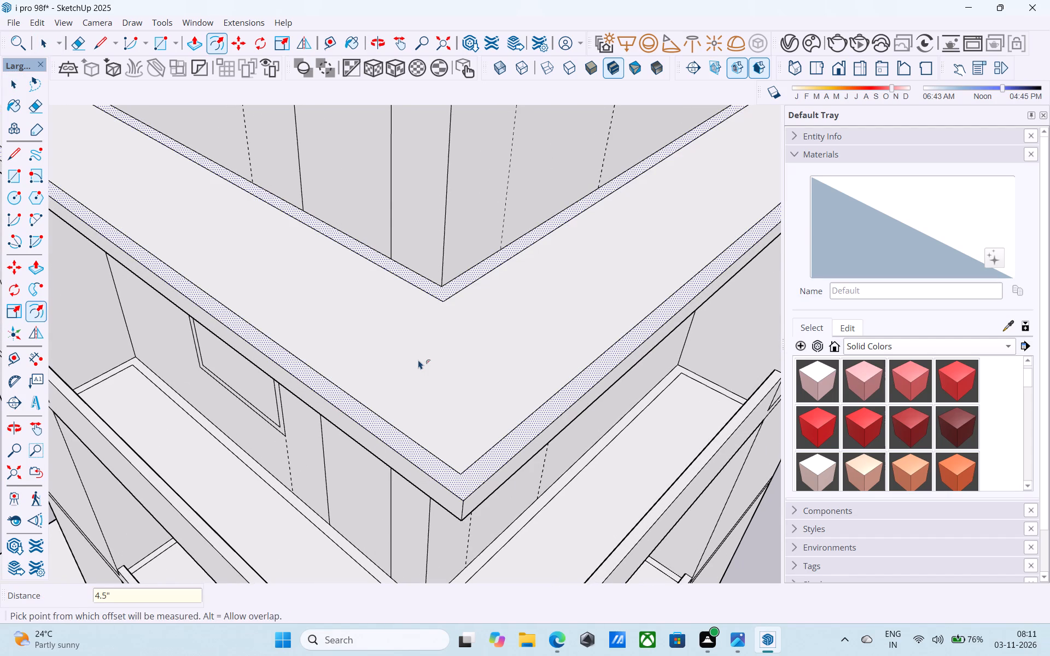
key(space)
Draw 4 1/2" lines across the border at both ends of the fourth balcony to separate its outer and wall-side strips.
key(l)
scroll(452, 427, down, 3)
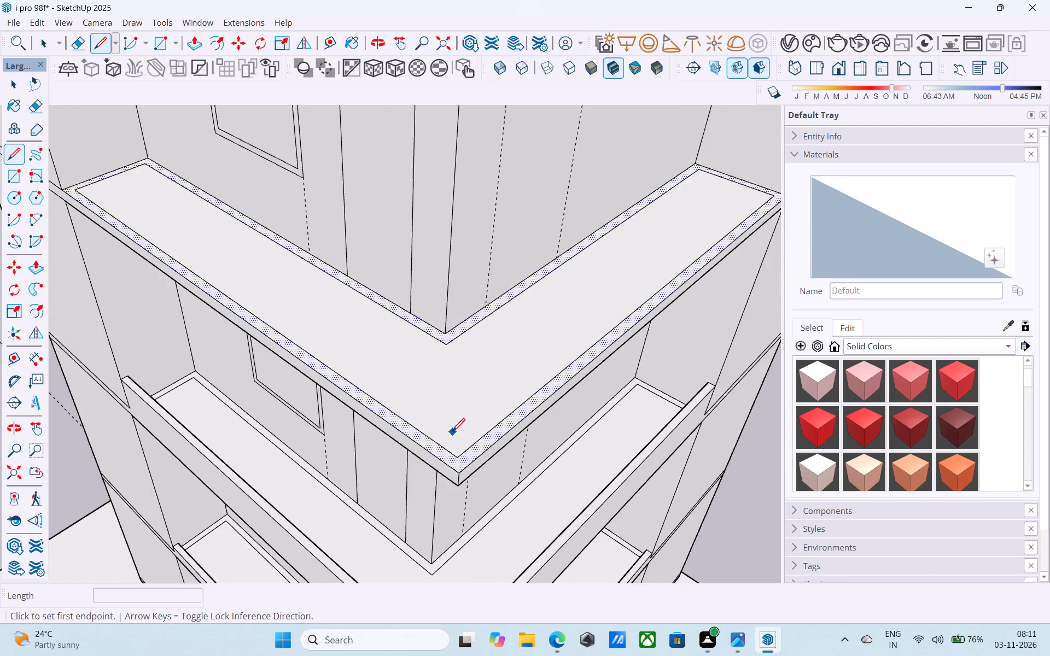
scroll(452, 432, down, 8)
middle_drag(437, 424, 399, 414)
scroll(228, 242, up, 14)
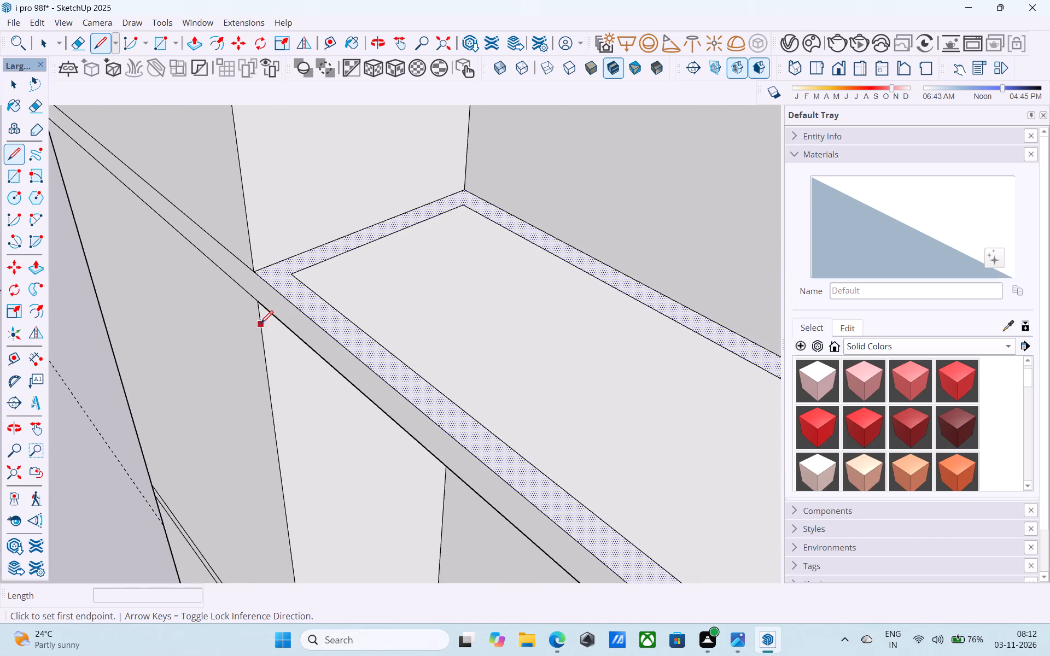
scroll(300, 279, up, 10)
click(288, 272)
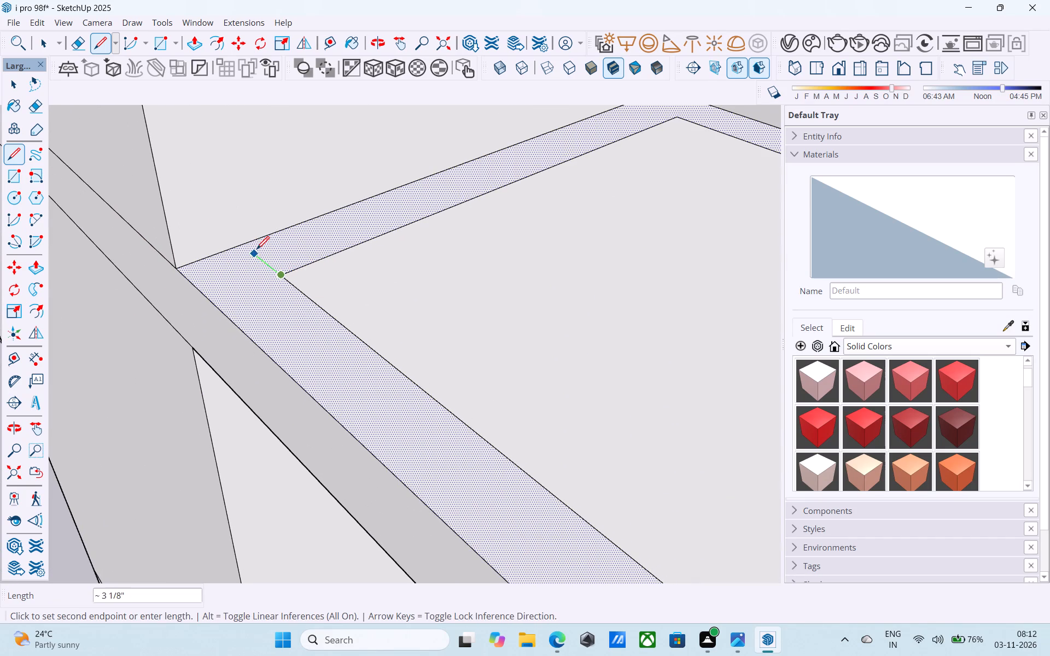
click(244, 243)
scroll(190, 330, down, 5)
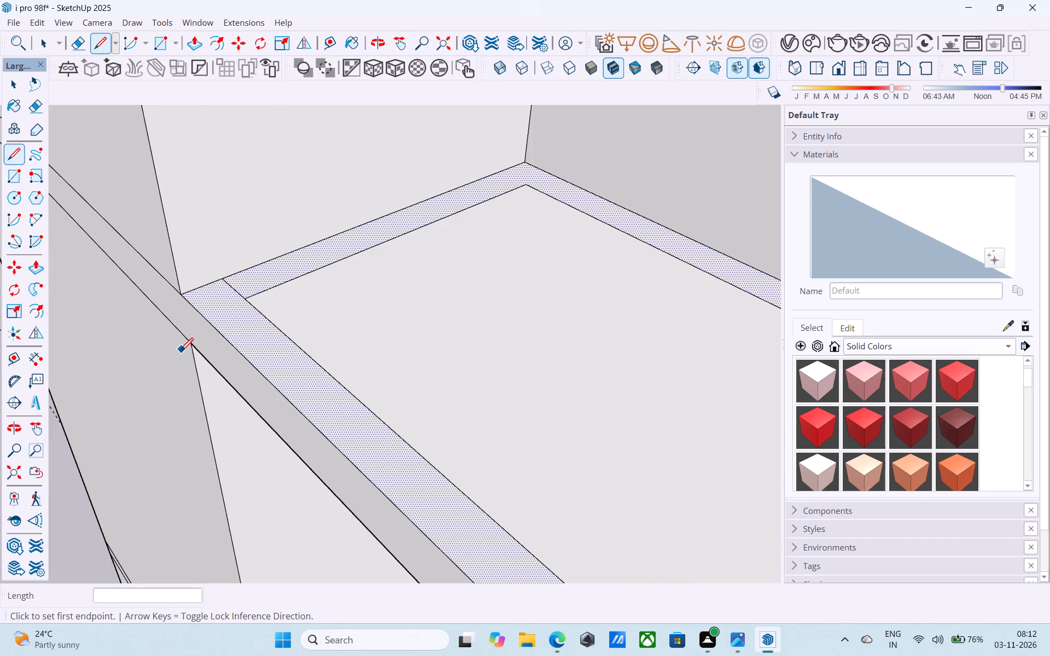
scroll(180, 352, down, 20)
scroll(180, 352, down, 4)
middle_drag(180, 352, 196, 346)
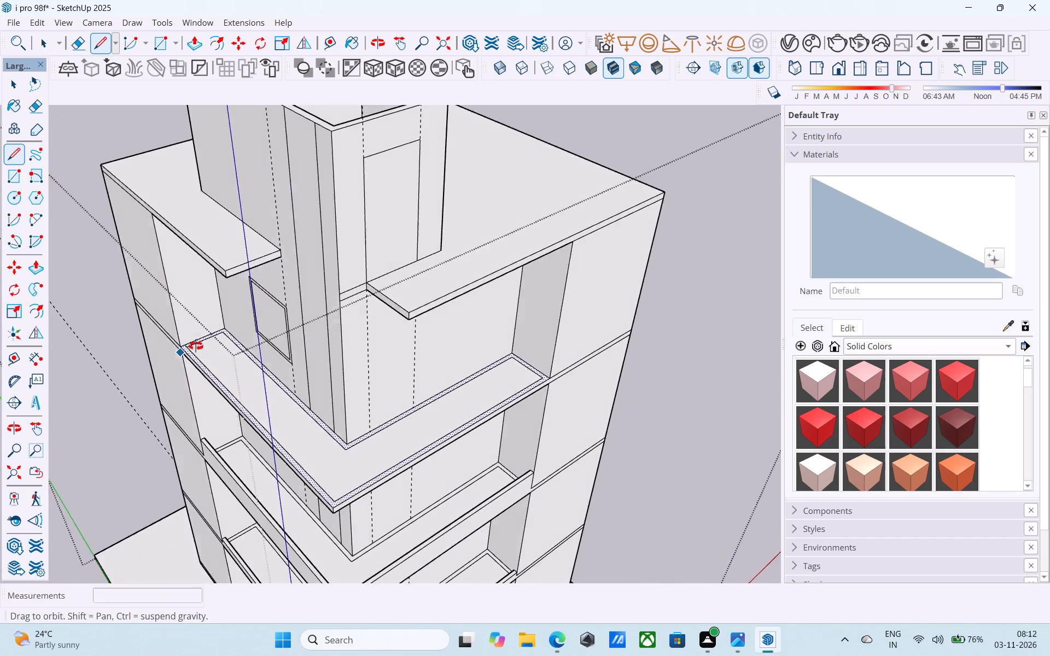
middle_drag(196, 346, 265, 339)
middle_drag(453, 356, 530, 347)
scroll(388, 378, up, 11)
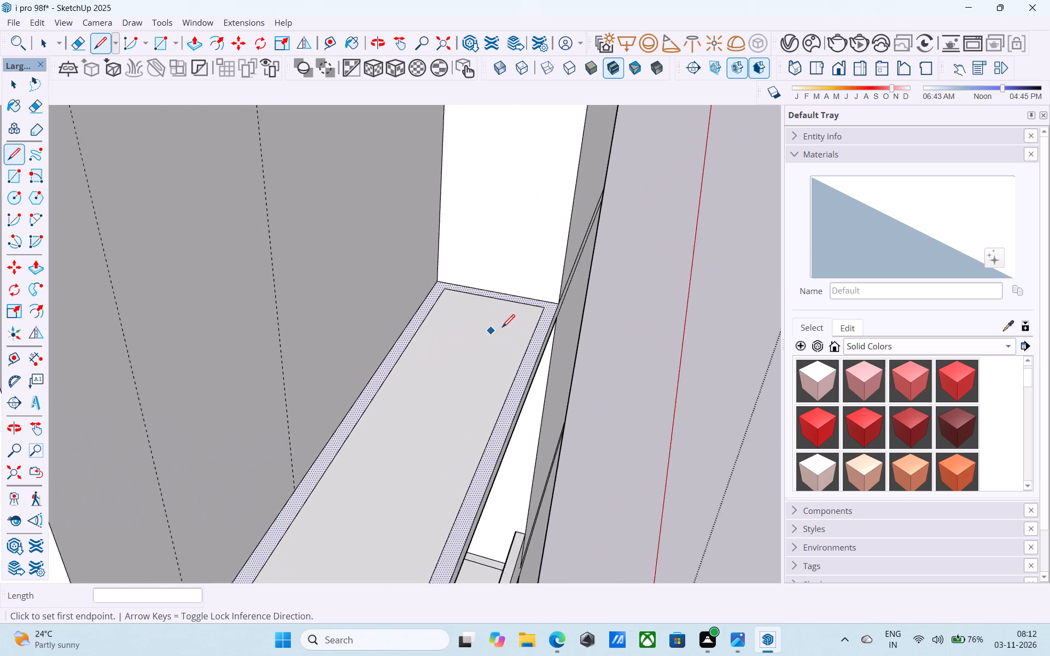
scroll(502, 329, up, 2)
scroll(547, 299, up, 6)
click(564, 299)
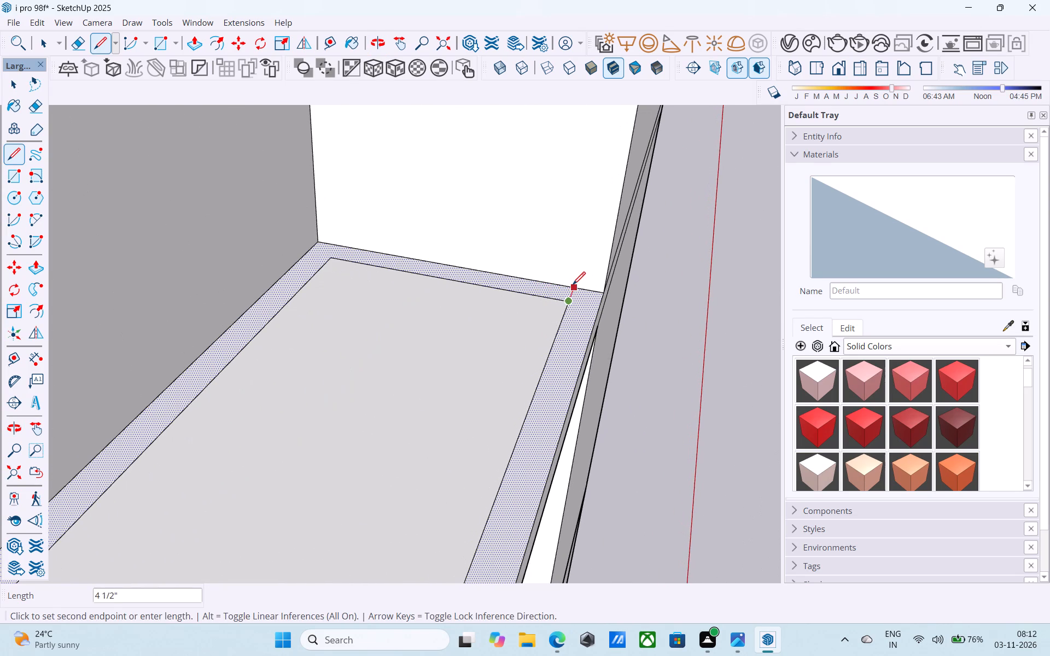
scroll(573, 286, up, 11)
click(574, 286)
scroll(574, 286, down, 3)
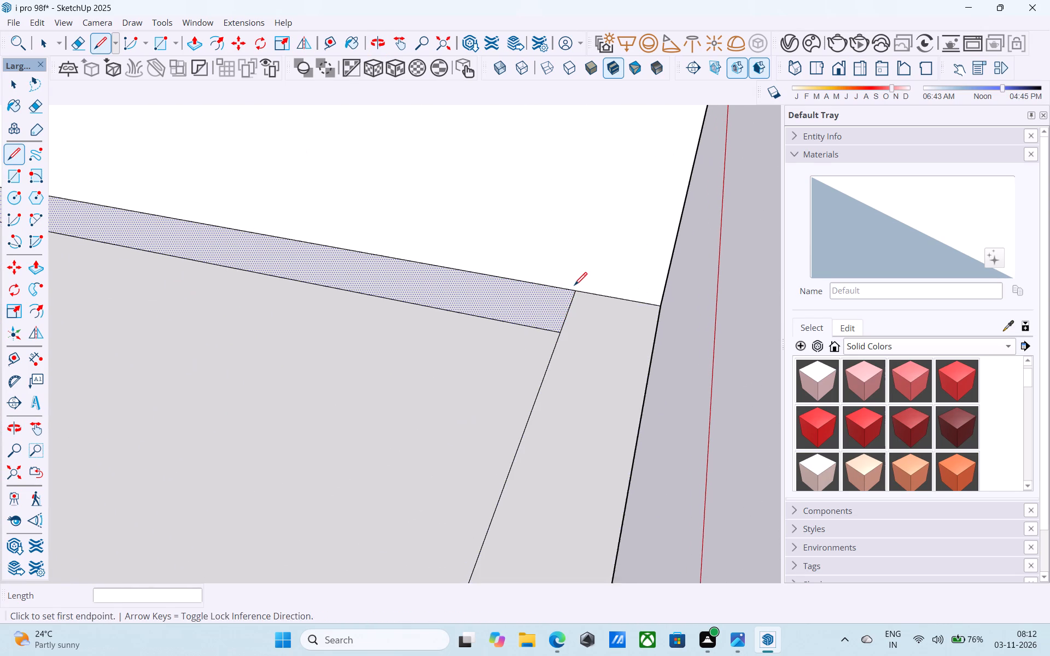
Erase the wall-side offset lines and their leftover segments on the fourth balcony floor, keeping only the outer strip.
scroll(574, 286, down, 15)
key(e)
click(430, 271)
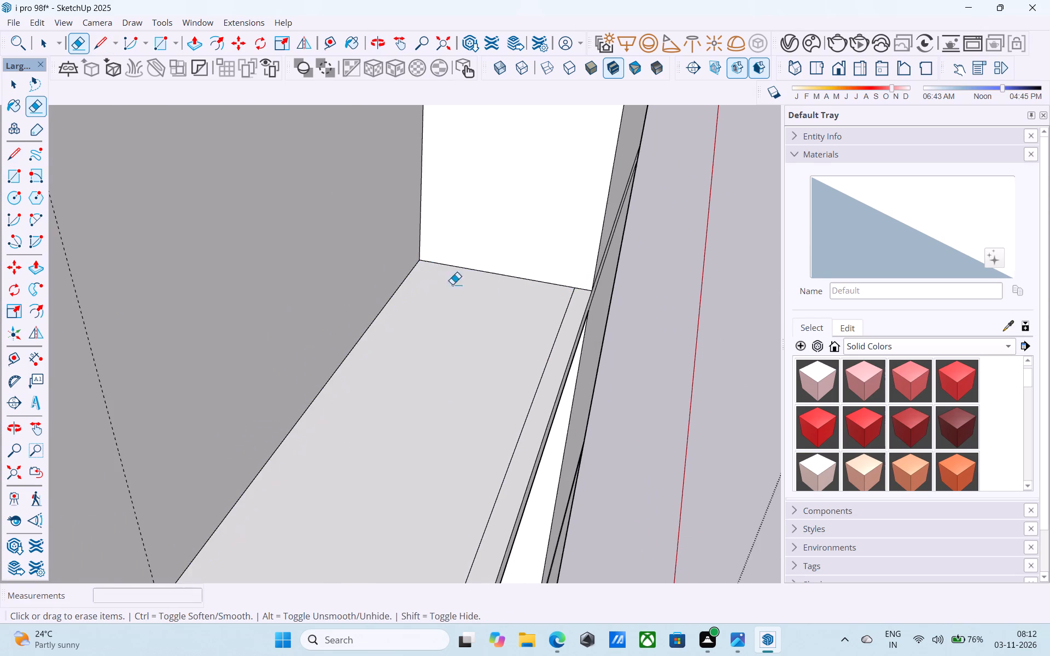
scroll(488, 291, down, 13)
scroll(173, 331, up, 6)
scroll(173, 332, down, 1)
scroll(174, 336, up, 13)
click(205, 346)
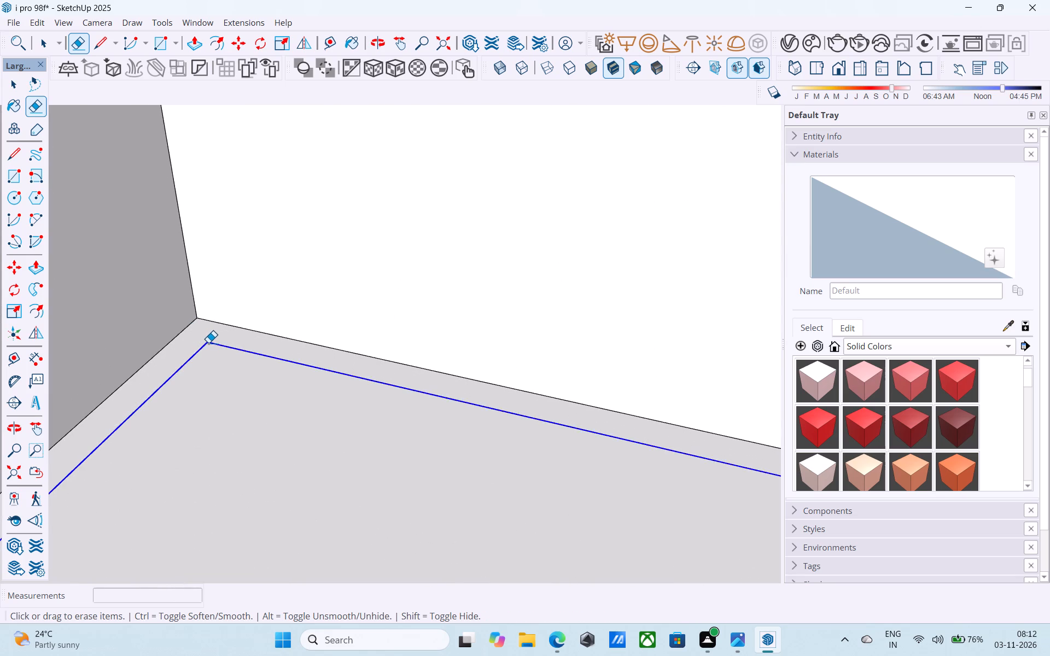
scroll(208, 343, down, 20)
scroll(208, 343, down, 3)
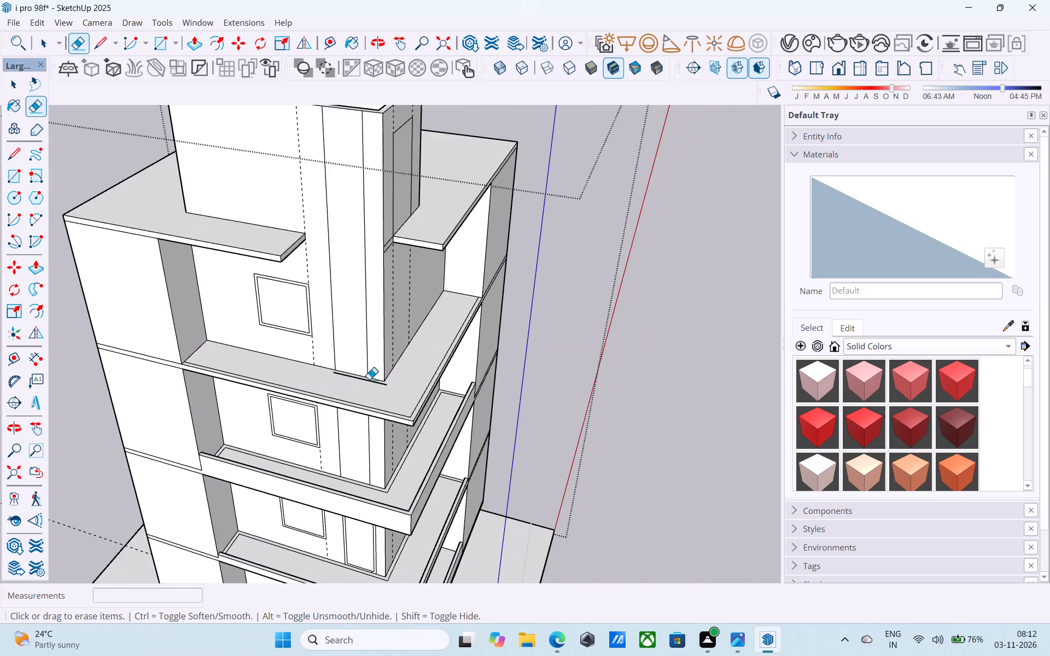
scroll(372, 378, up, 13)
drag(377, 382, 381, 389)
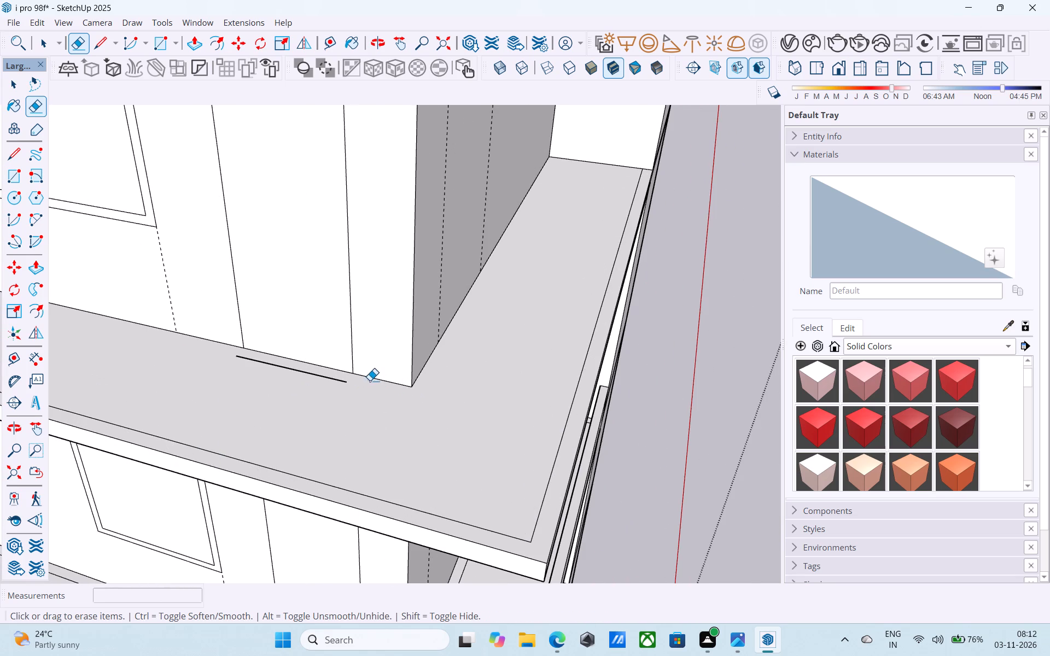
drag(342, 381, 335, 383)
click(325, 376)
scroll(334, 388, down, 11)
scroll(413, 423, down, 6)
middle_drag(417, 410, 402, 384)
middle_drag(402, 384, 380, 386)
scroll(251, 388, up, 5)
scroll(339, 412, up, 4)
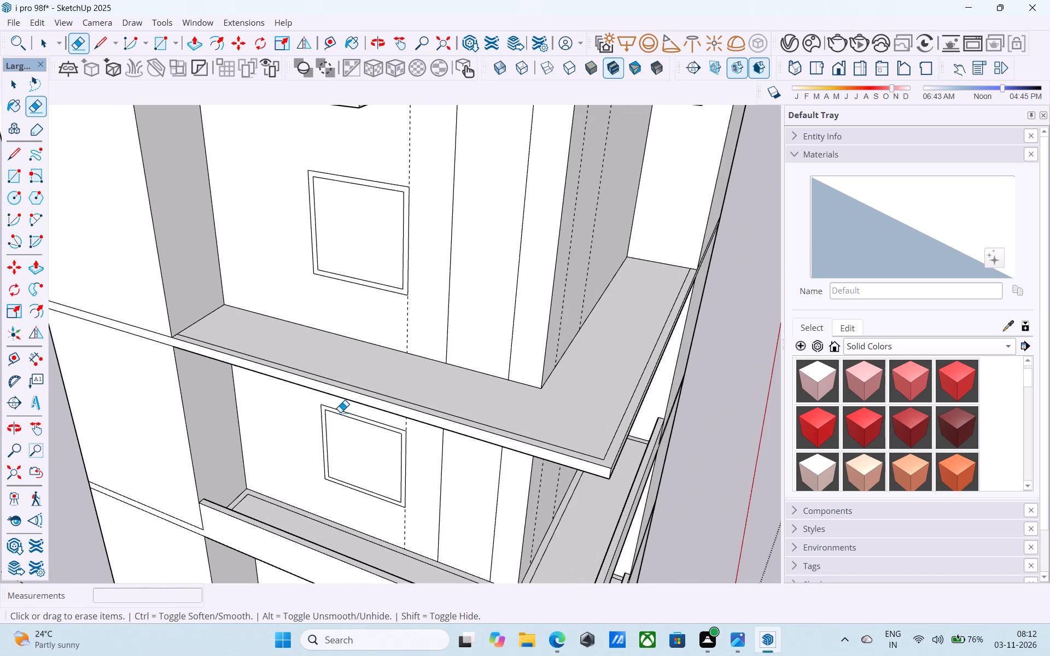
key(space)
Save the model.
middle_drag(344, 388, 259, 400)
scroll(312, 429, up, 6)
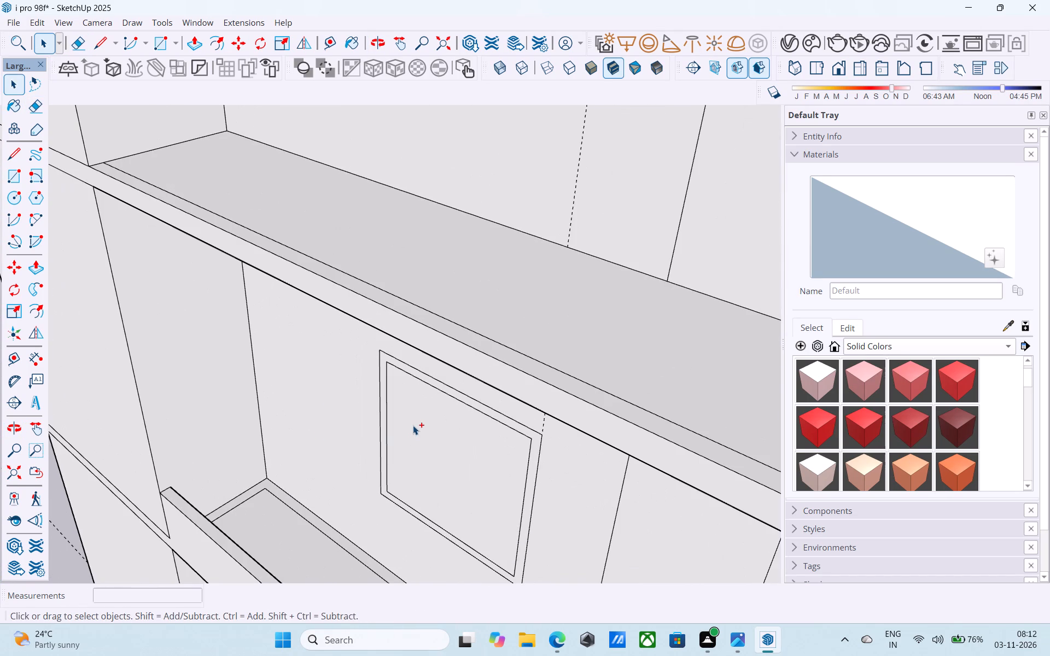
key(ctrl+s)
Extrude the outer border strip of the fourth balcony upward by 6".
scroll(413, 424, down, 6)
middle_drag(411, 424, 277, 390)
scroll(377, 424, up, 2)
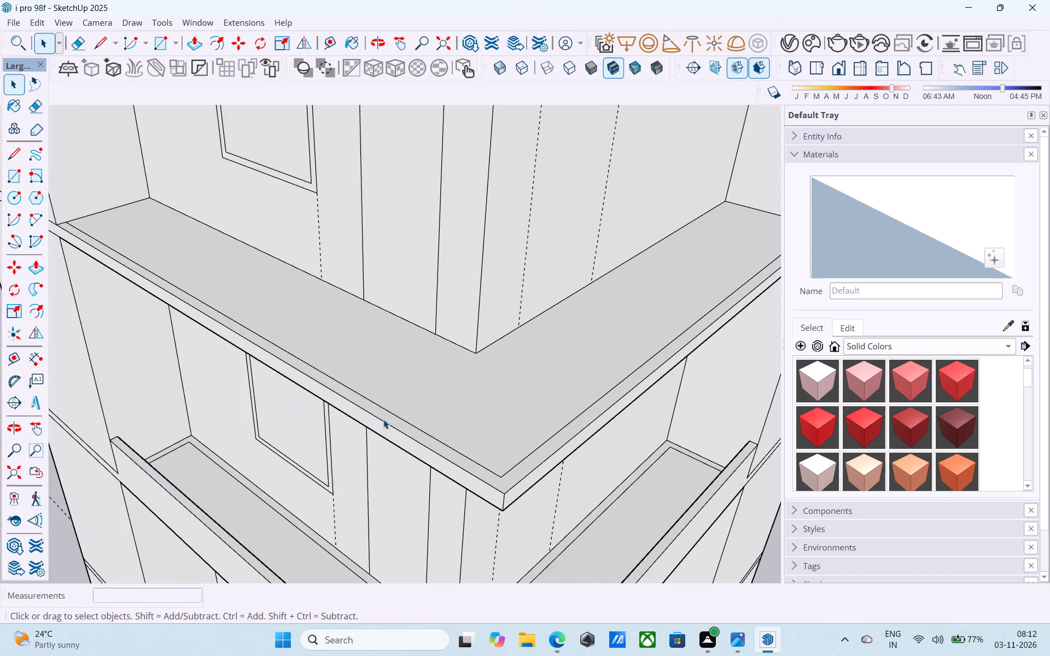
click(384, 419)
click(386, 418)
click(388, 419)
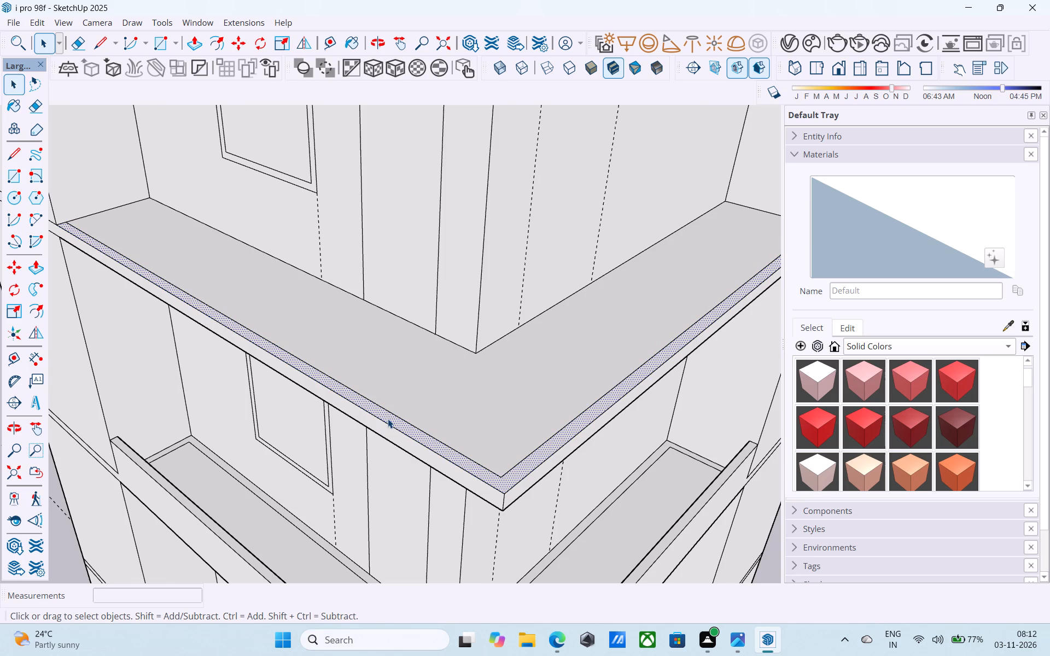
key(p)
click(388, 419)
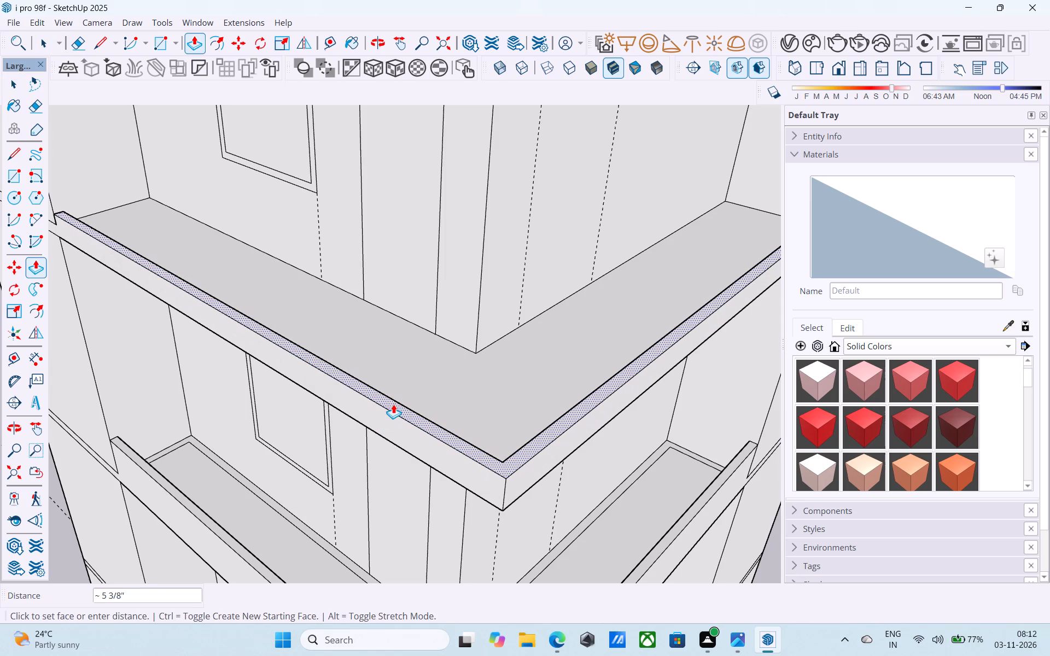
text(6")
key(Return)
key(space)
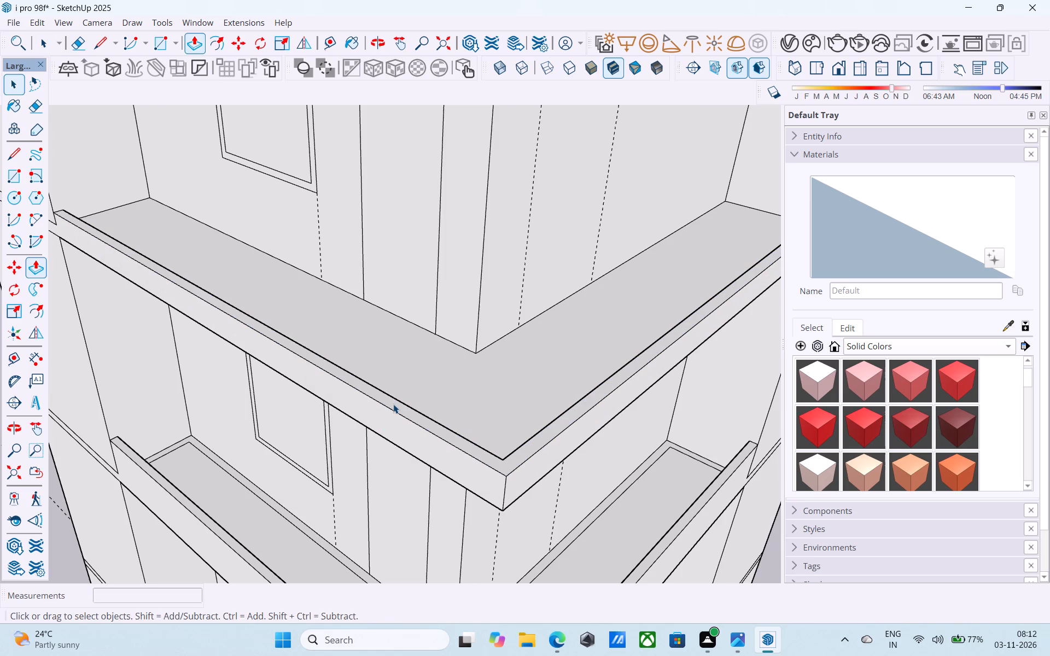
Examine the building's balconies, facades and rooftop block from several angles.
scroll(393, 413, down, 11)
middle_drag(394, 418, 437, 407)
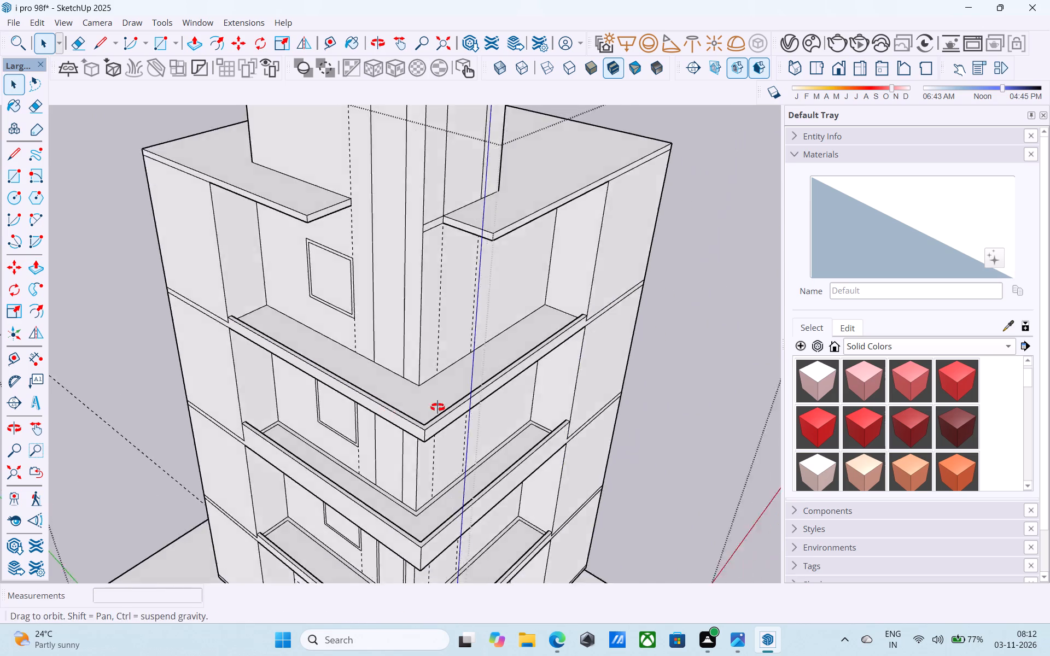
middle_drag(437, 407, 455, 396)
scroll(455, 396, down, 17)
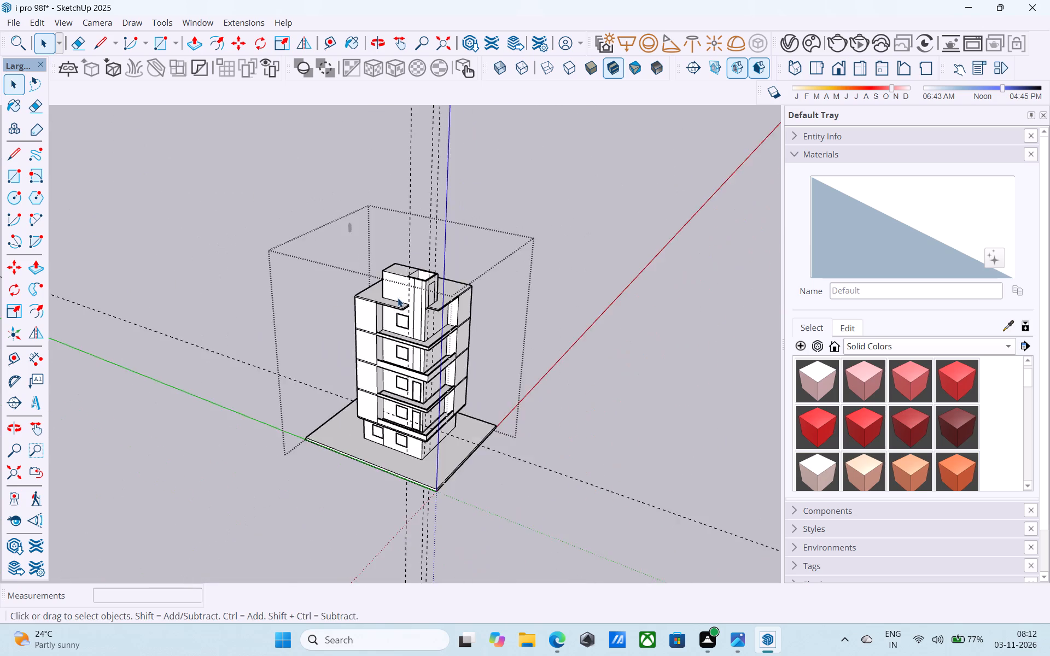
middle_drag(398, 313, 396, 198)
scroll(396, 198, up, 7)
scroll(358, 375, down, 5)
middle_drag(350, 388, 365, 401)
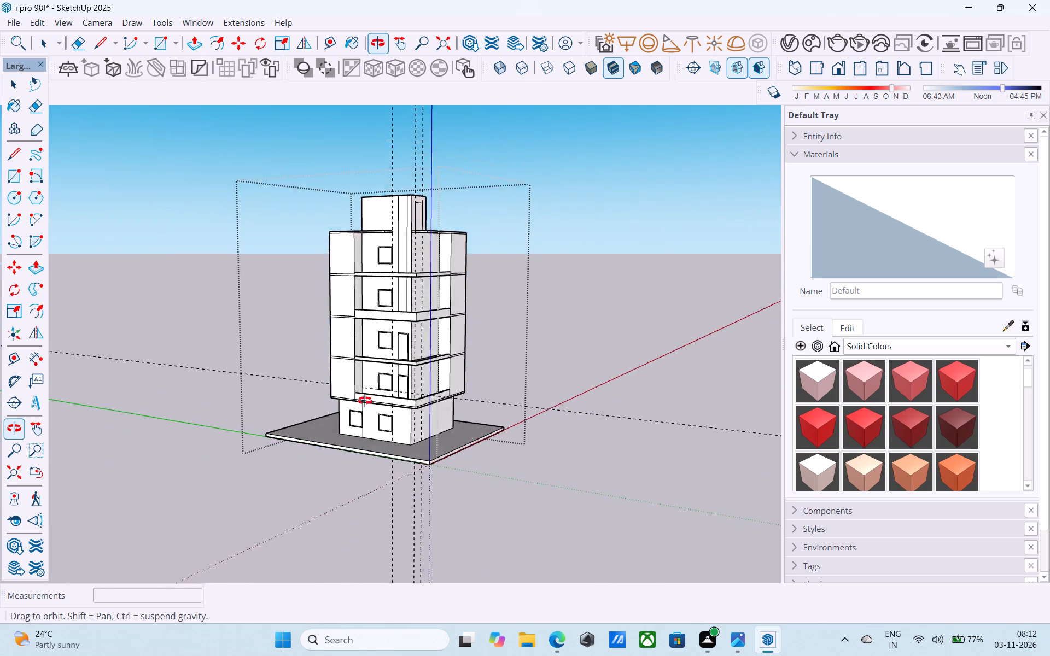
middle_drag(365, 401, 465, 422)
scroll(454, 449, down, 3)
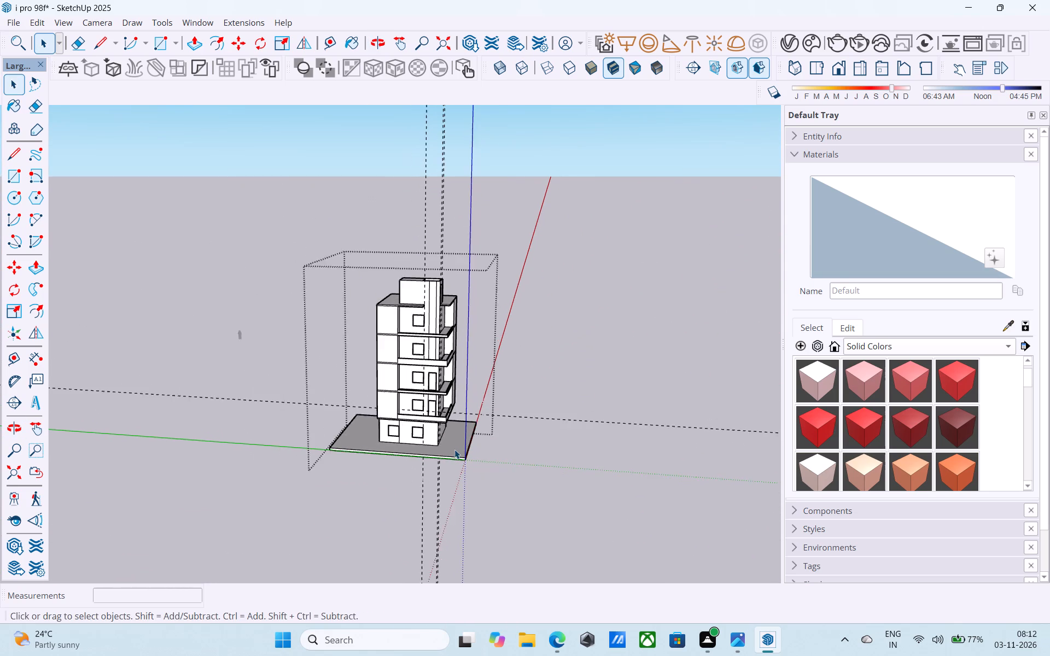
scroll(454, 449, down, 3)
middle_drag(454, 448, 481, 525)
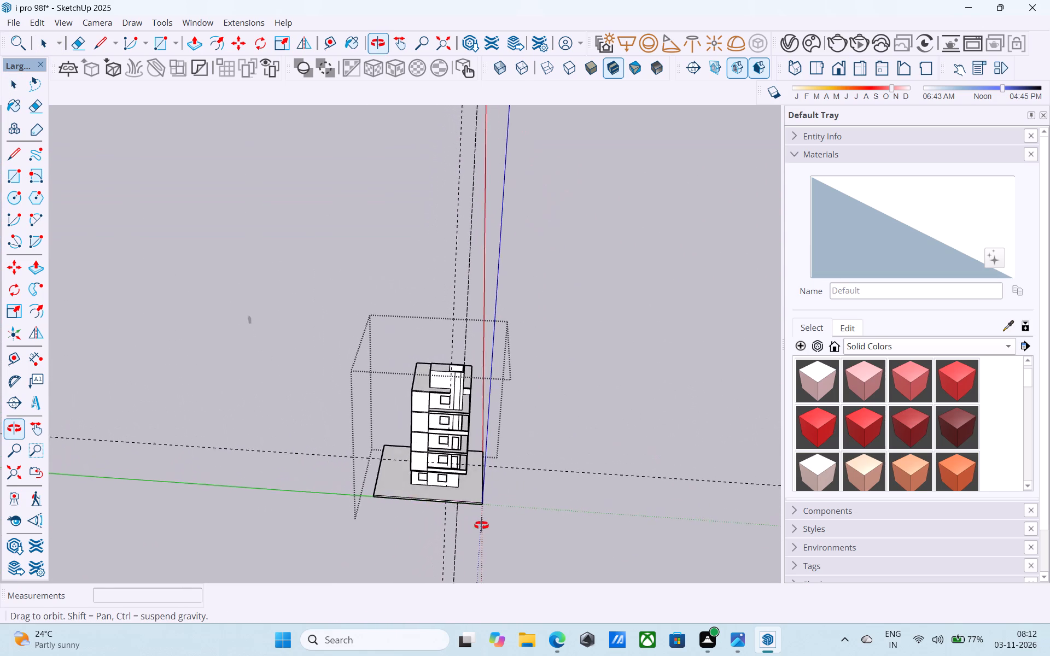
middle_drag(481, 525, 497, 593)
Draw a 3' 7 1/2" line across the fourth balcony floor from the inner bay edge line to the parapet.
scroll(459, 431, up, 6)
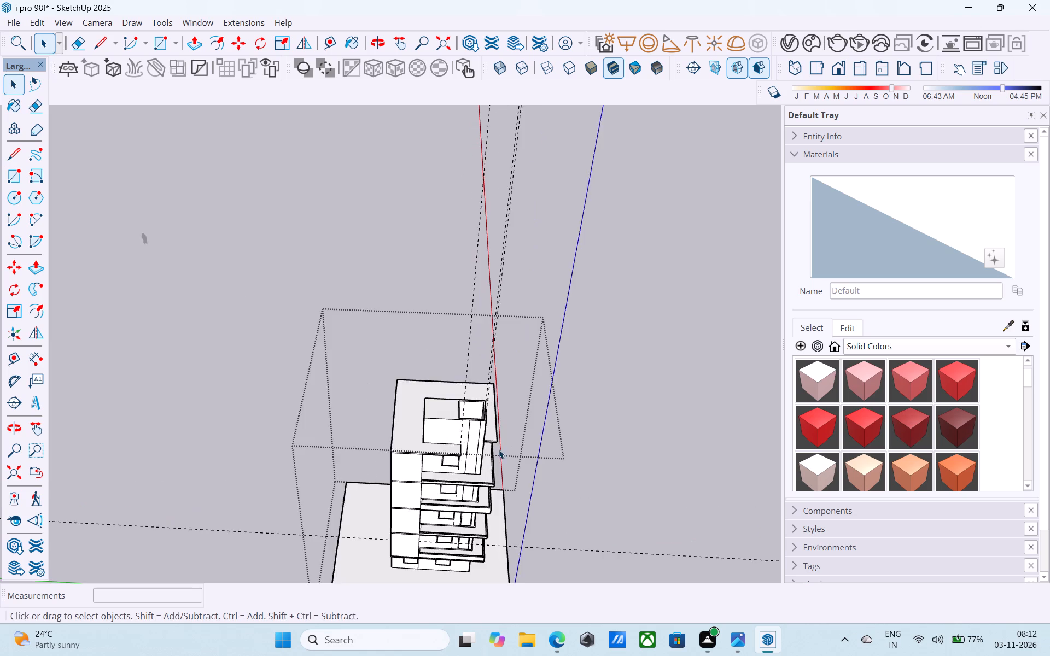
scroll(499, 449, up, 10)
middle_drag(475, 475, 396, 473)
scroll(382, 493, up, 11)
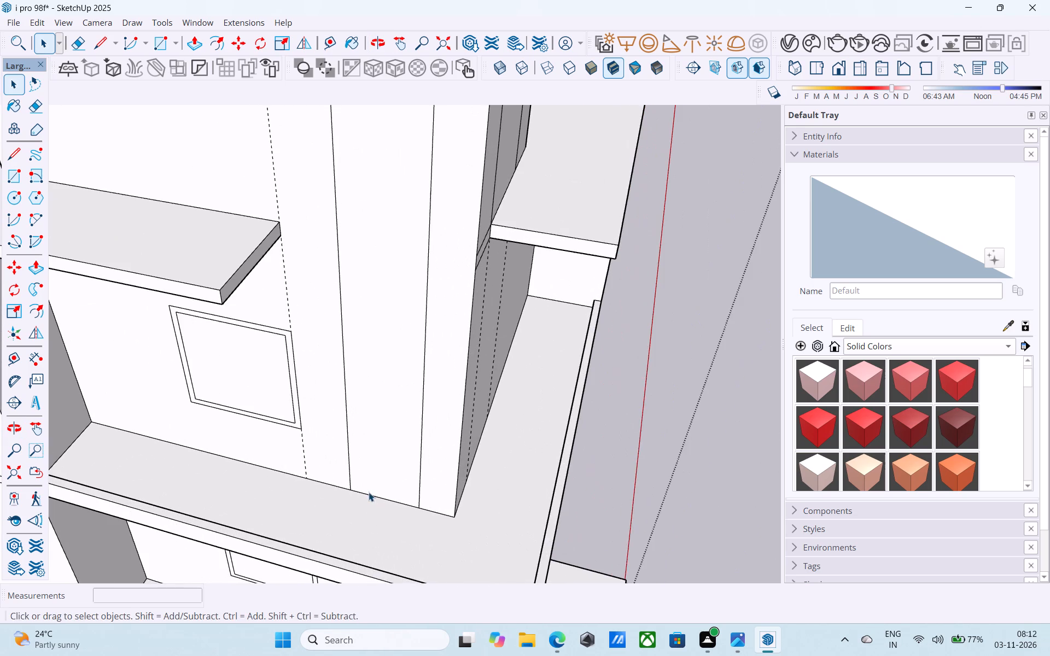
scroll(354, 423, down, 8)
scroll(365, 461, up, 9)
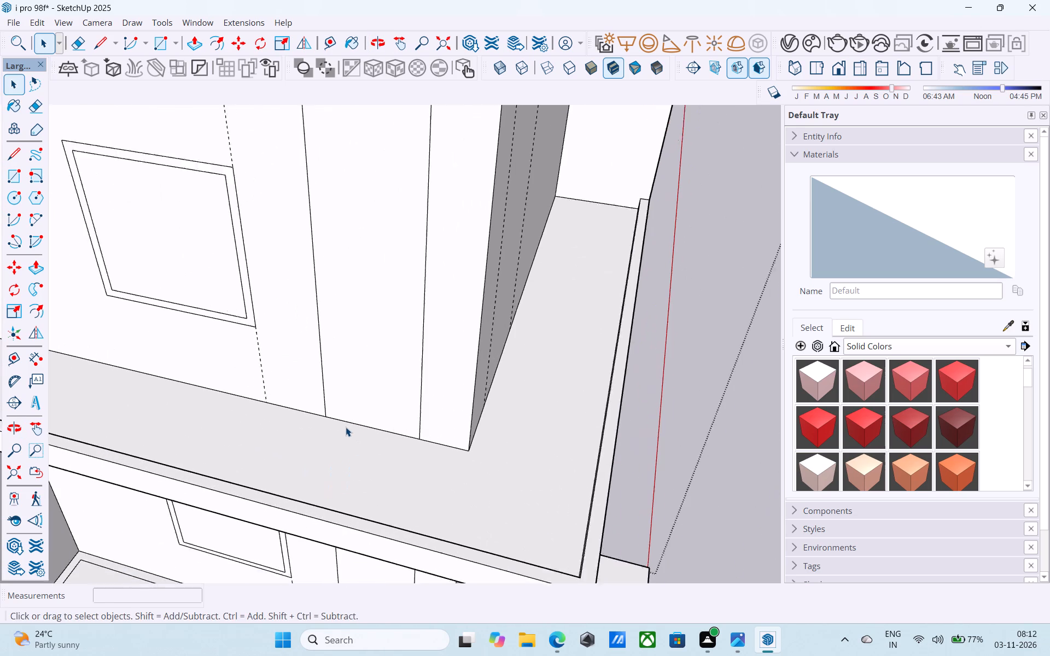
scroll(346, 427, up, 2)
key(l)
click(326, 414)
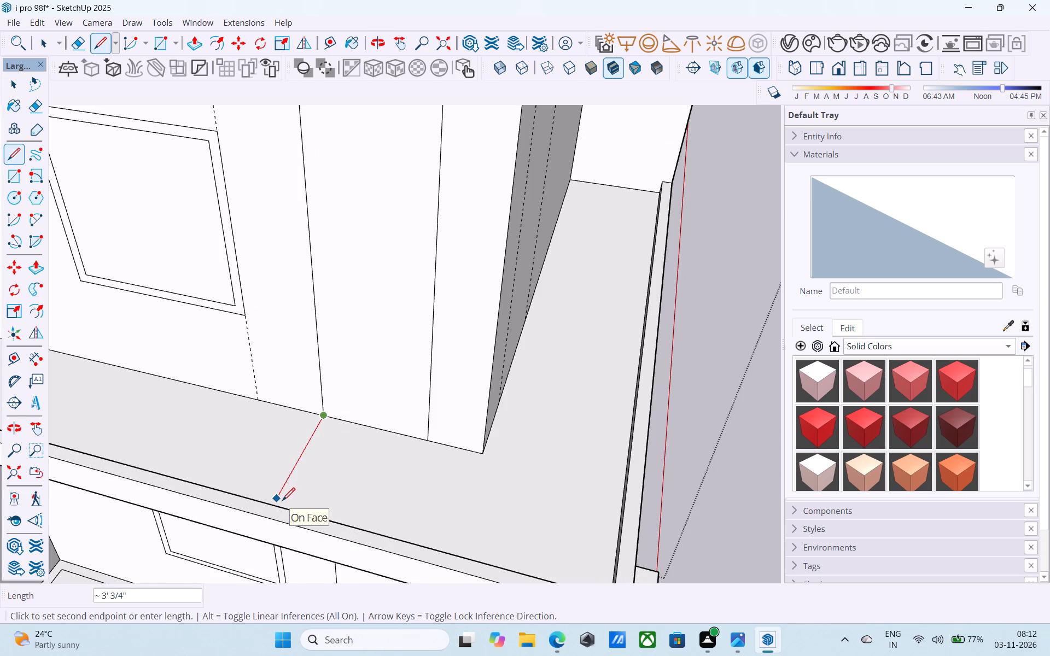
scroll(309, 443, down, 1)
middle_drag(309, 443, 0, 461)
scroll(190, 412, up, 2)
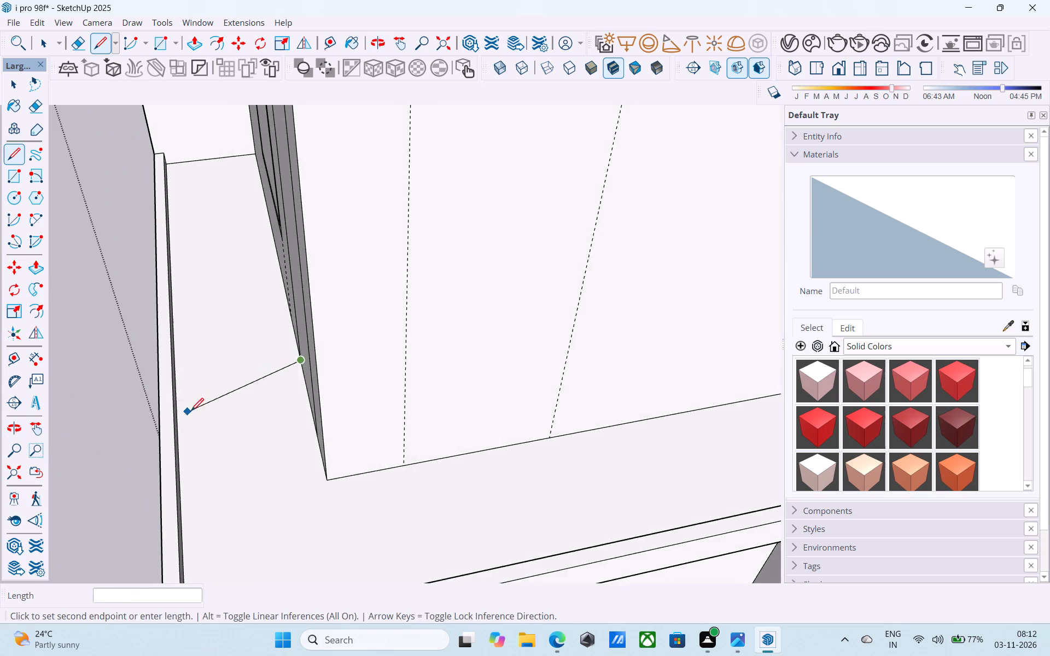
scroll(191, 412, up, 6)
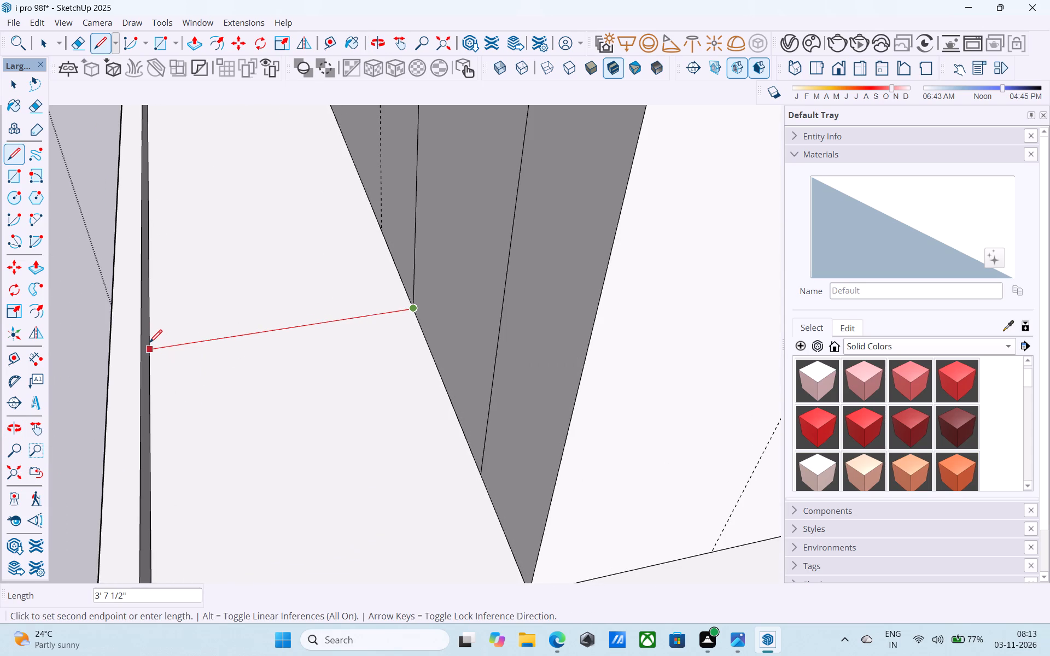
click(149, 344)
Draw a parallel line across the fourth balcony floor from the bay's outer corner to the parapet's inner edge.
scroll(203, 280, down, 6)
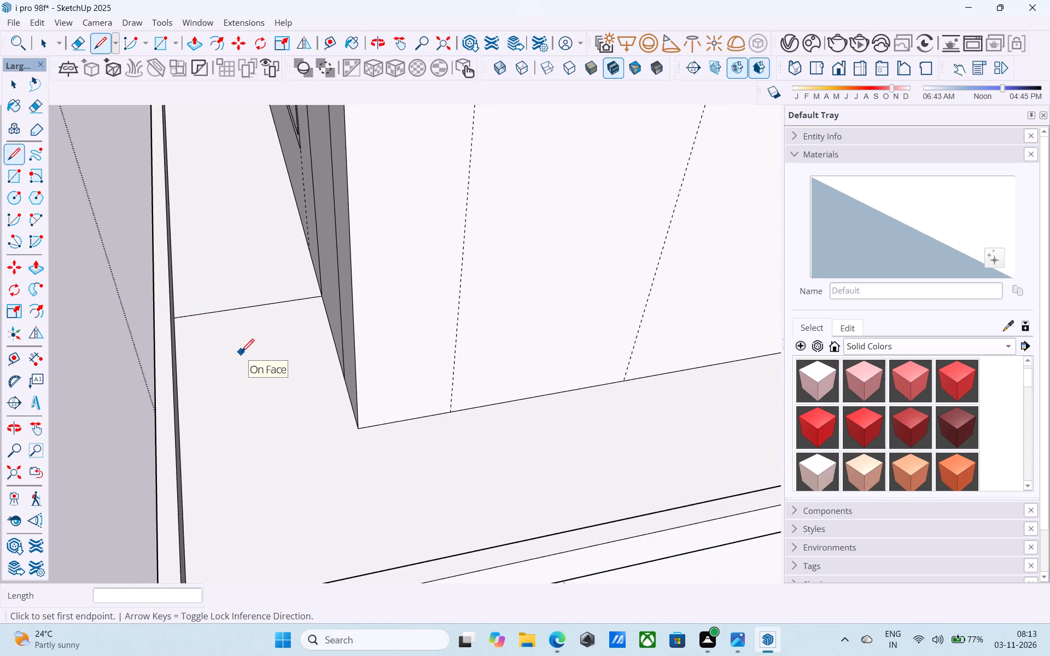
scroll(241, 353, down, 5)
middle_drag(242, 355, 310, 390)
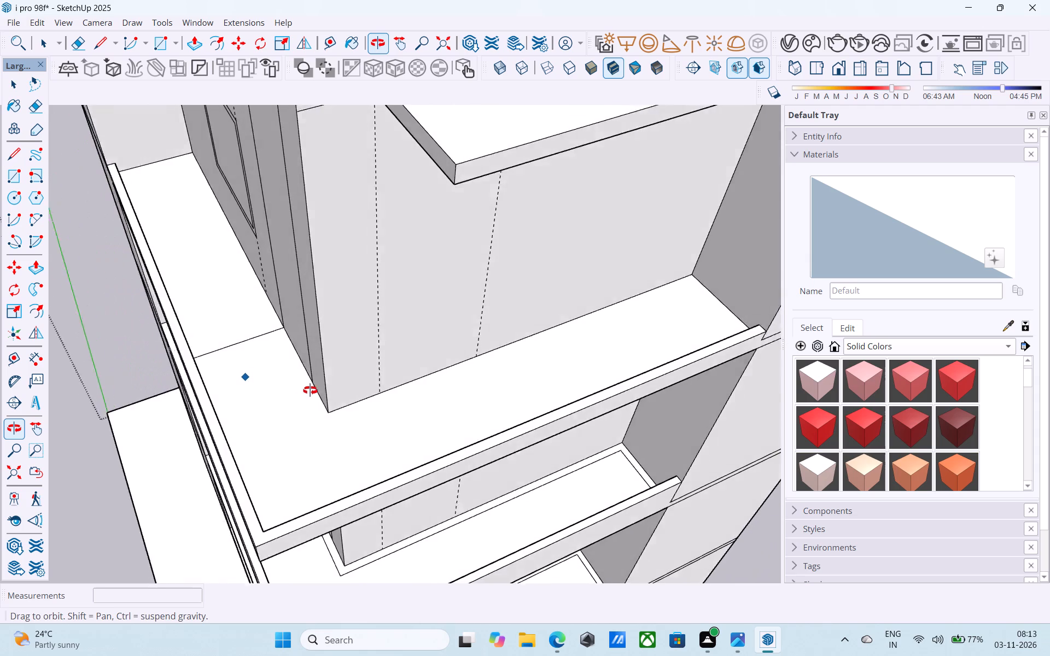
middle_drag(310, 390, 364, 330)
scroll(364, 330, down, 6)
middle_drag(364, 330, 377, 361)
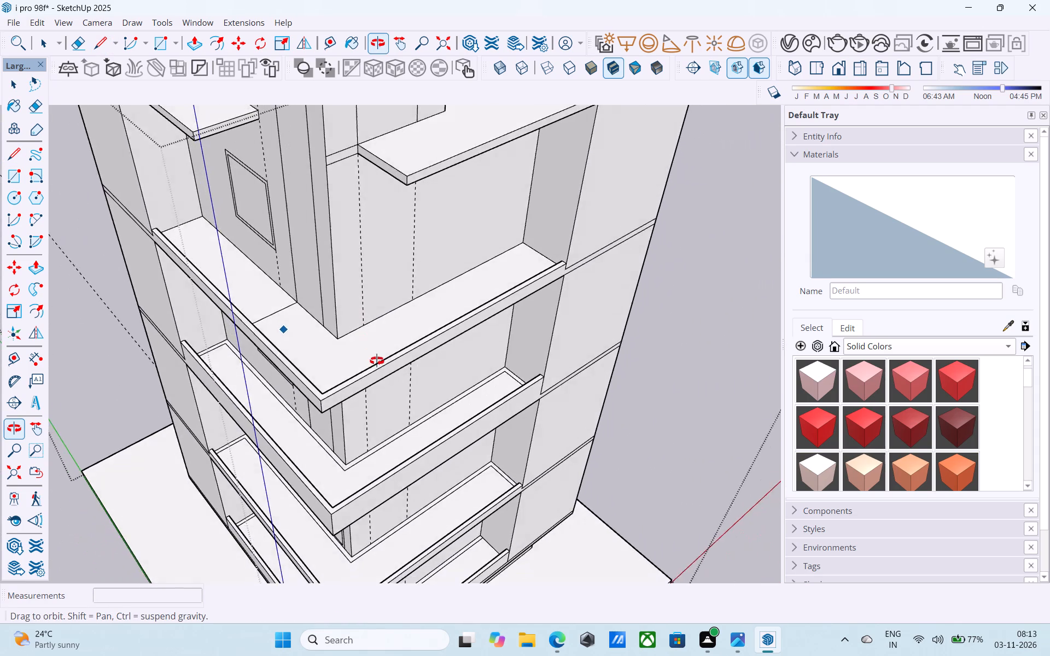
middle_drag(377, 361, 453, 486)
scroll(505, 360, down, 4)
scroll(364, 253, up, 4)
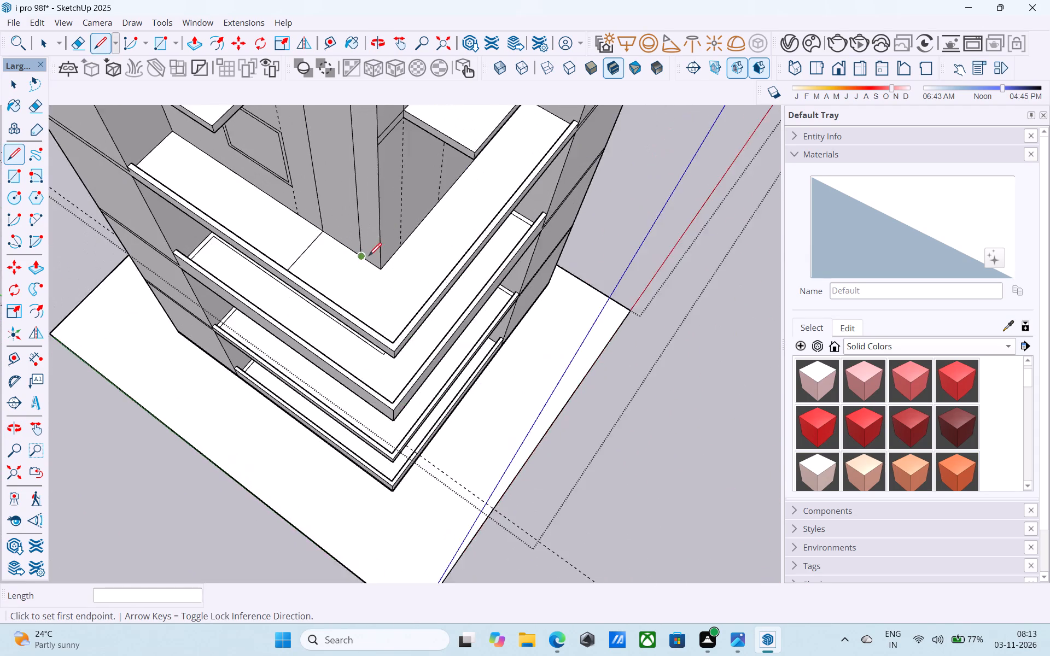
scroll(369, 257, up, 13)
click(394, 286)
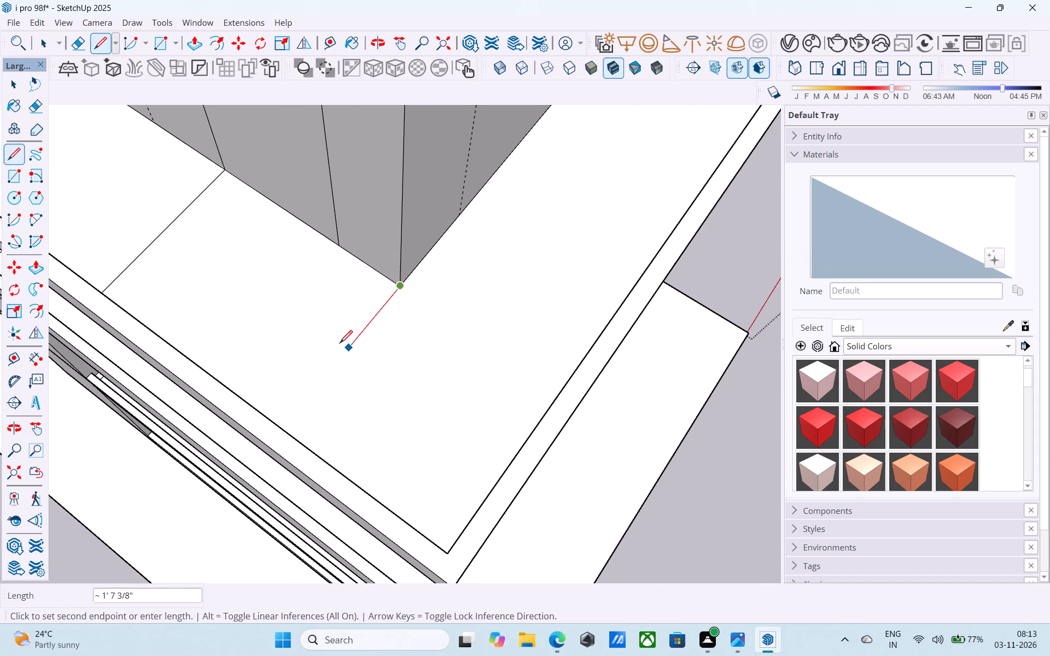
middle_drag(339, 345, 26, 308)
scroll(273, 298, up, 8)
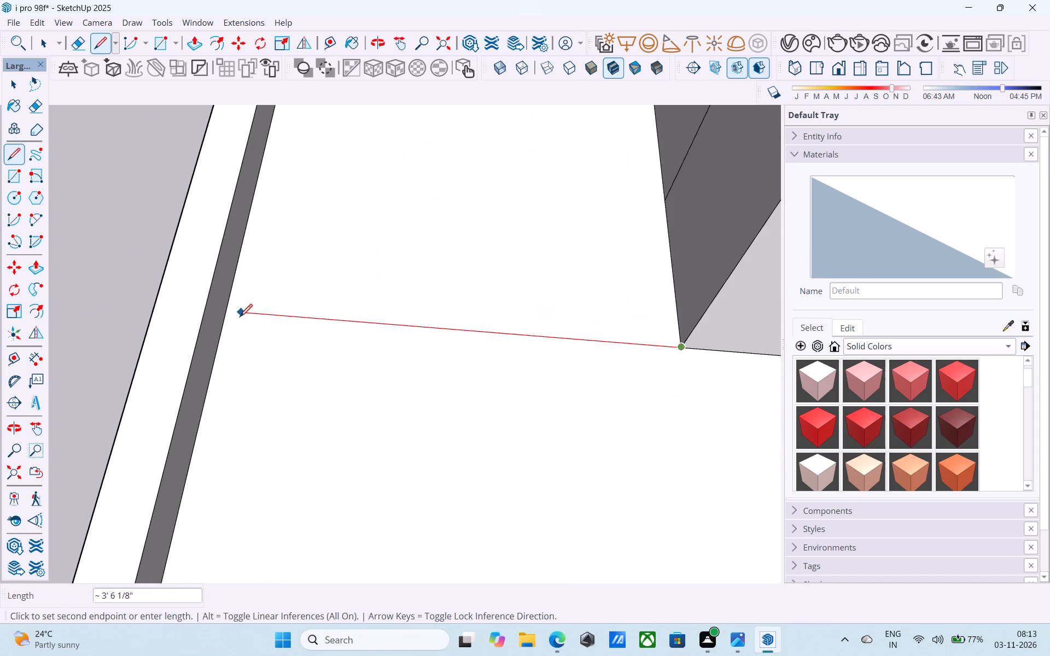
click(229, 315)
Push the floor rectangle between the two lines down 6" to cut an opening through the fourth balcony slab.
scroll(254, 352, up, 1)
scroll(262, 372, down, 16)
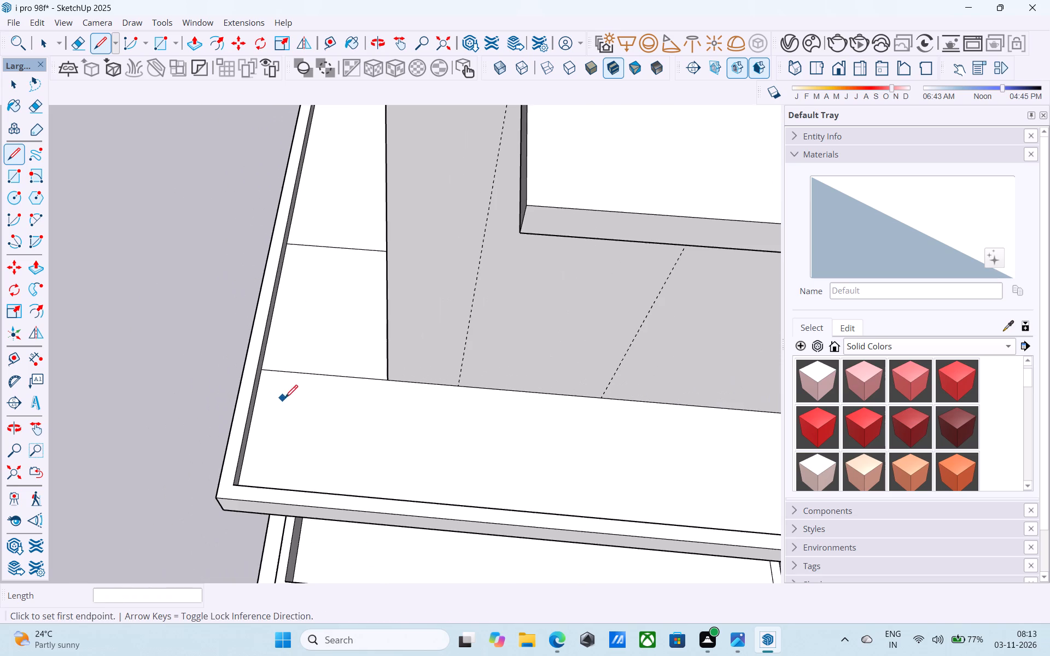
key(space)
click(308, 314)
key(p)
click(308, 314)
middle_drag(291, 355, 429, 259)
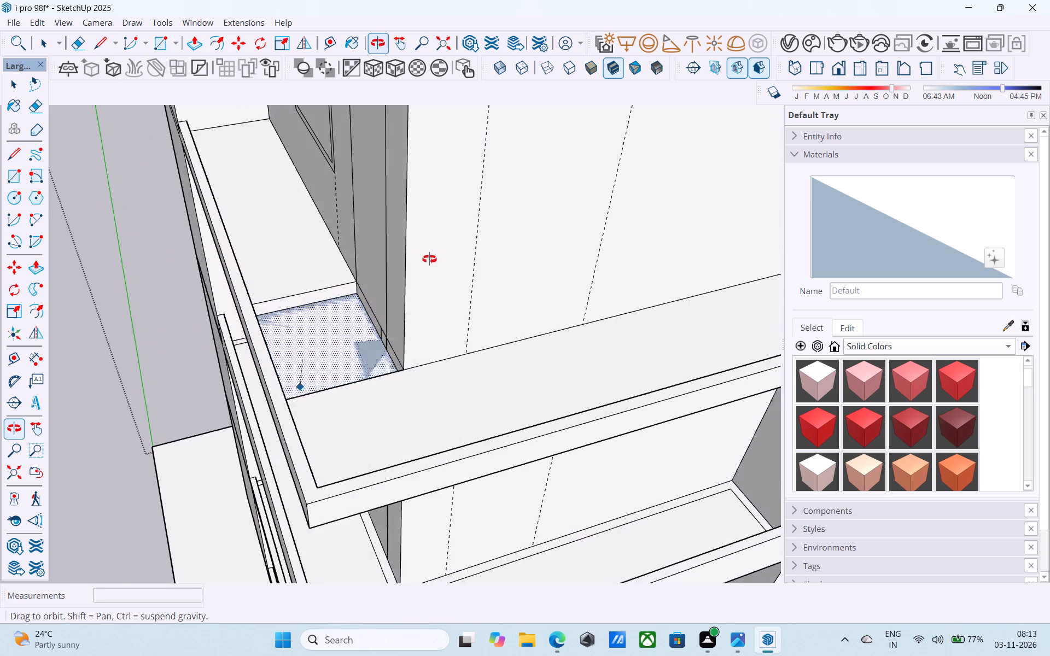
middle_drag(429, 259, 431, 262)
click(350, 364)
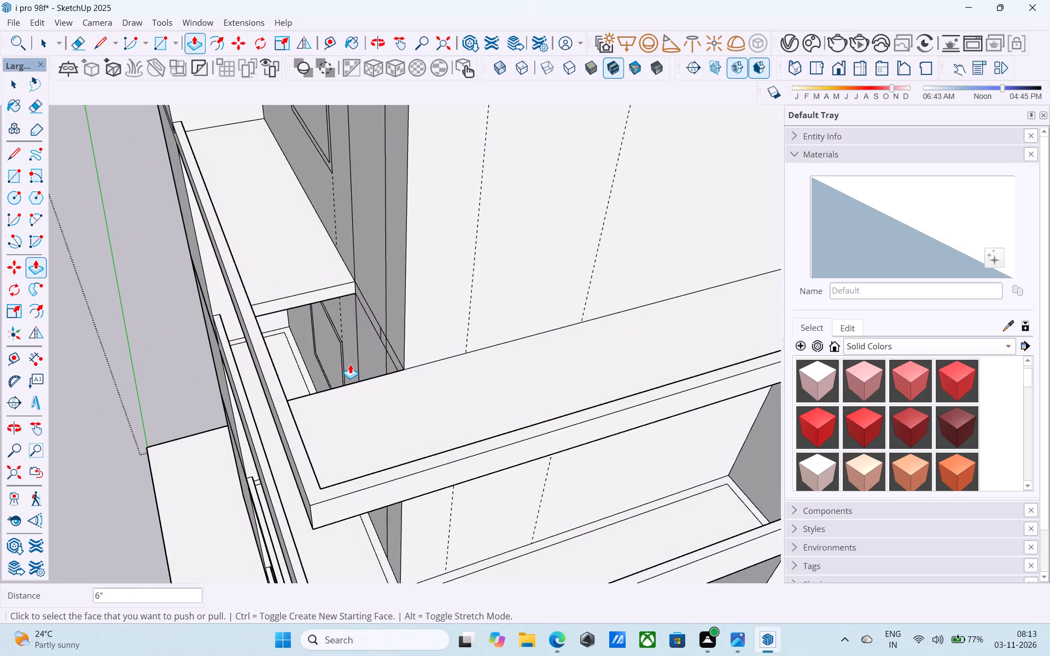
Erase the leftover horizontal slab edges on the bay wall inside the fourth balcony's opening.
scroll(350, 365, down, 4)
middle_drag(346, 365, 662, 101)
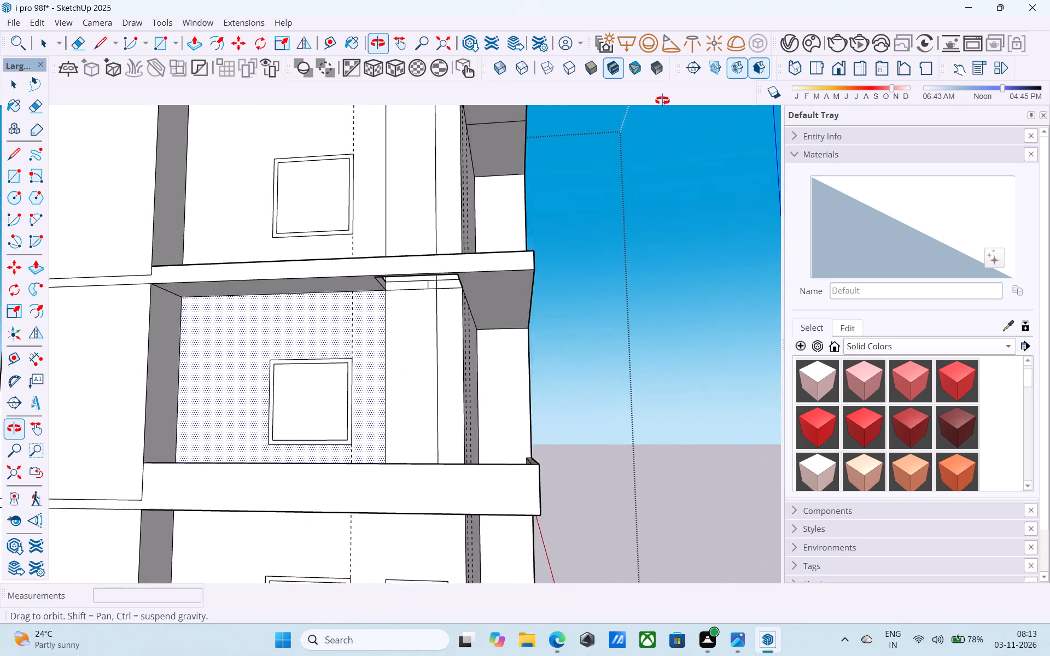
middle_drag(662, 101, 531, 386)
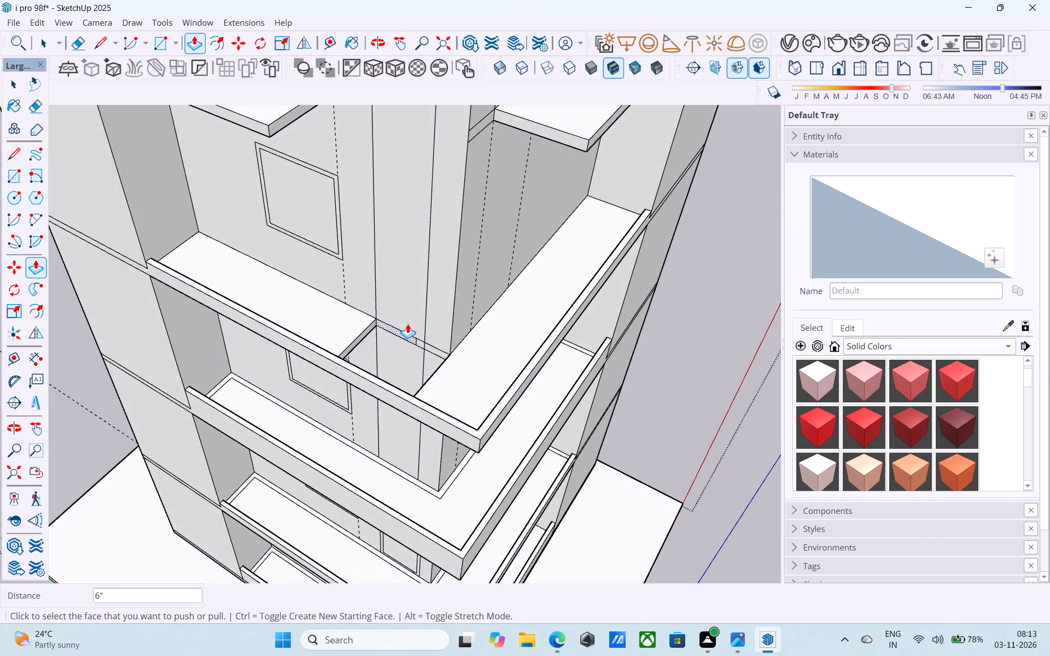
scroll(408, 319, up, 4)
key(e)
scroll(408, 319, up, 3)
drag(408, 319, 404, 371)
drag(423, 361, 425, 367)
drag(425, 357, 429, 373)
drag(428, 373, 428, 385)
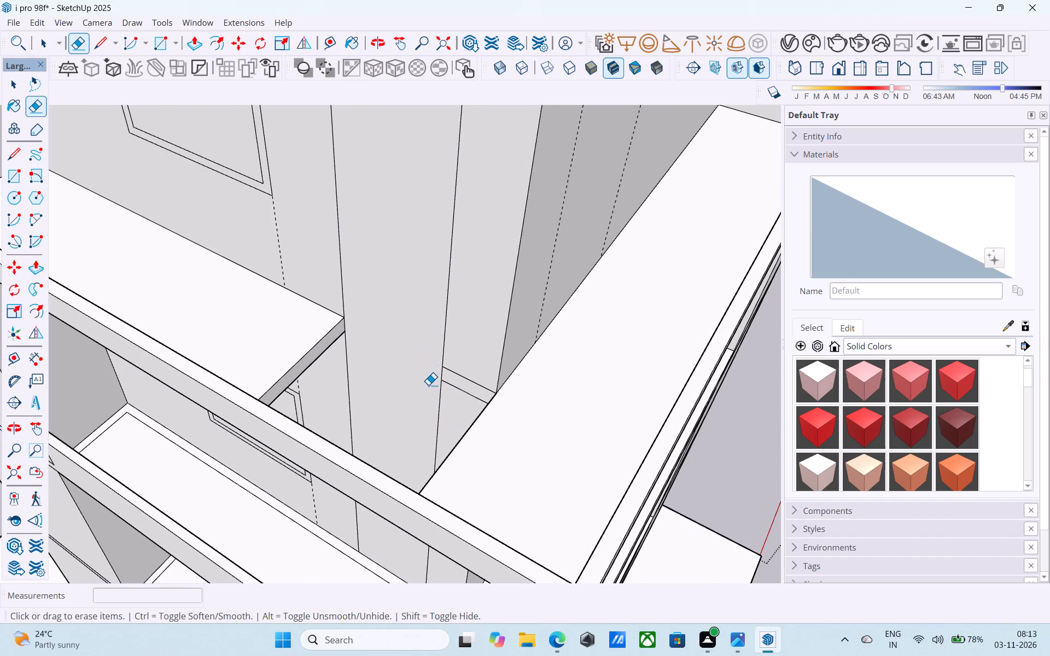
drag(465, 365, 464, 403)
scroll(443, 405, down, 10)
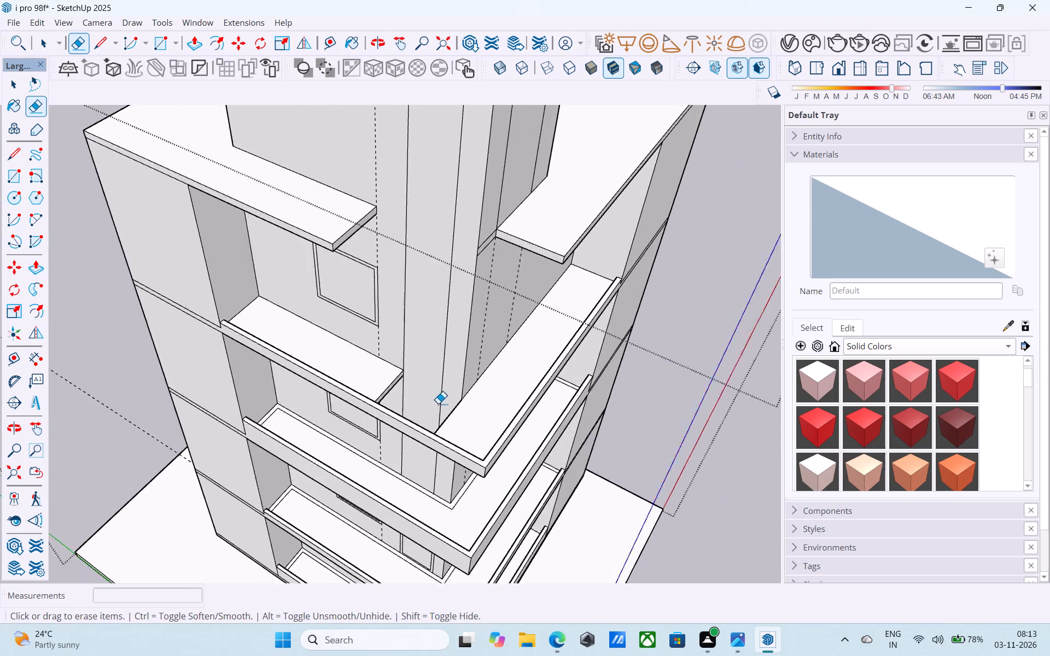
Examine the fourth balcony's new opening and the facade from below and above.
scroll(438, 403, down, 1)
middle_drag(428, 398, 405, 212)
scroll(313, 420, down, 5)
middle_drag(318, 395, 382, 256)
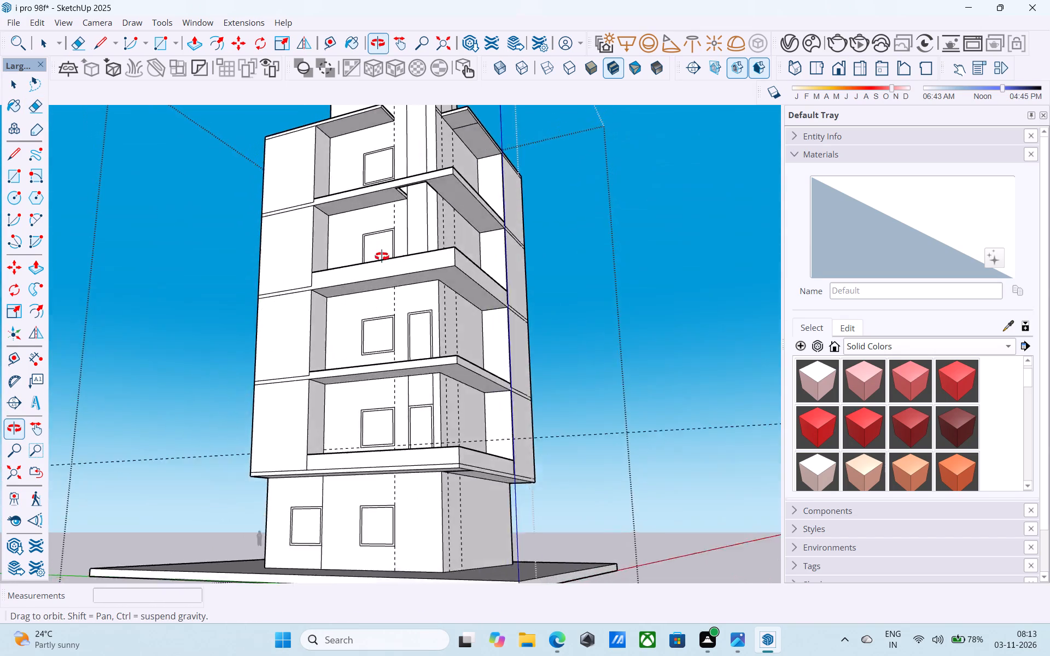
middle_drag(382, 256, 334, 528)
scroll(334, 528, up, 1)
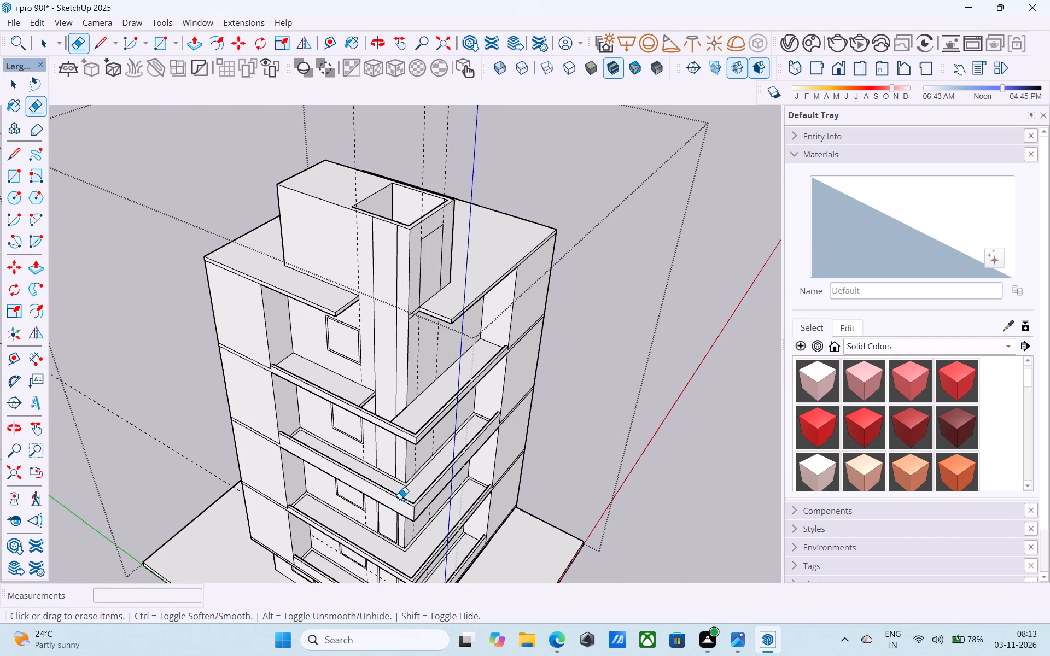
scroll(400, 499, down, 4)
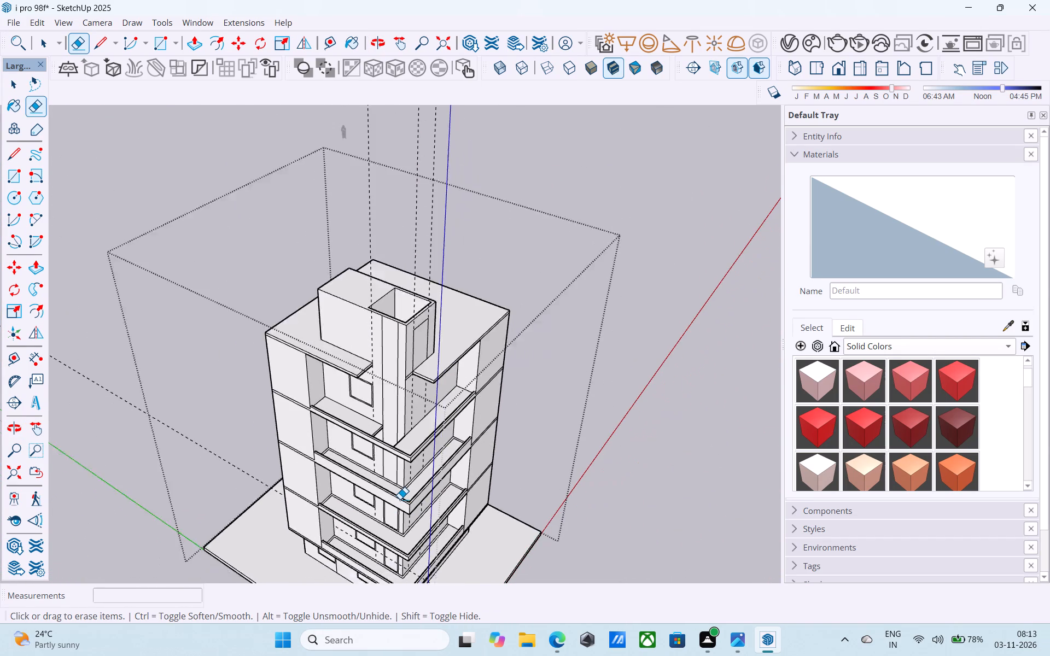
scroll(400, 499, down, 1)
middle_drag(477, 431, 575, 418)
scroll(453, 442, up, 10)
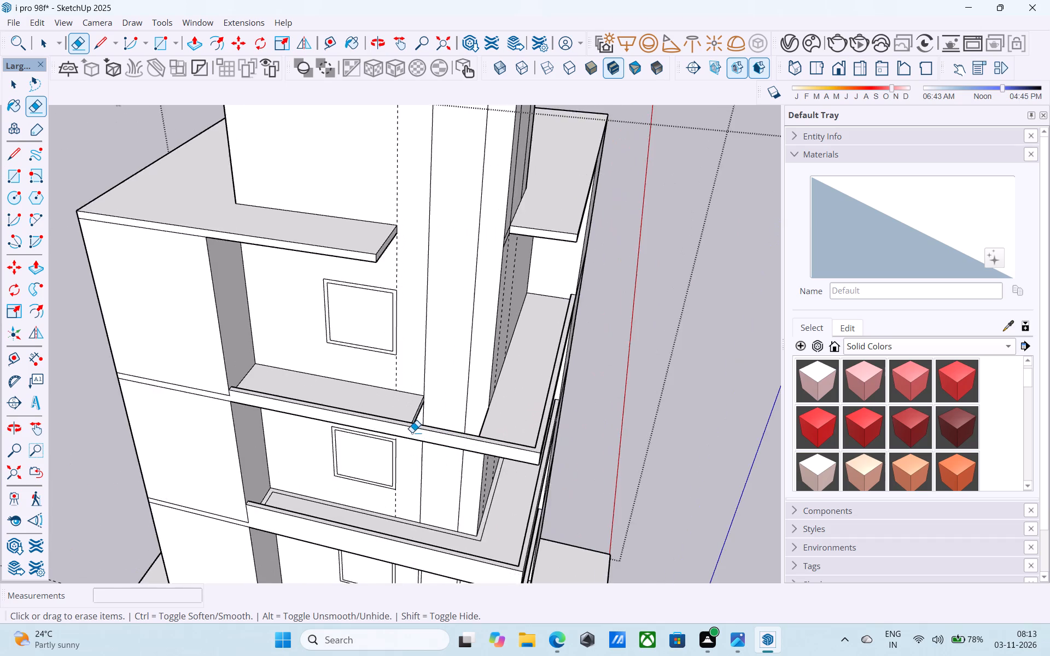
scroll(412, 432, up, 5)
middle_drag(412, 432, 405, 428)
scroll(405, 428, down, 12)
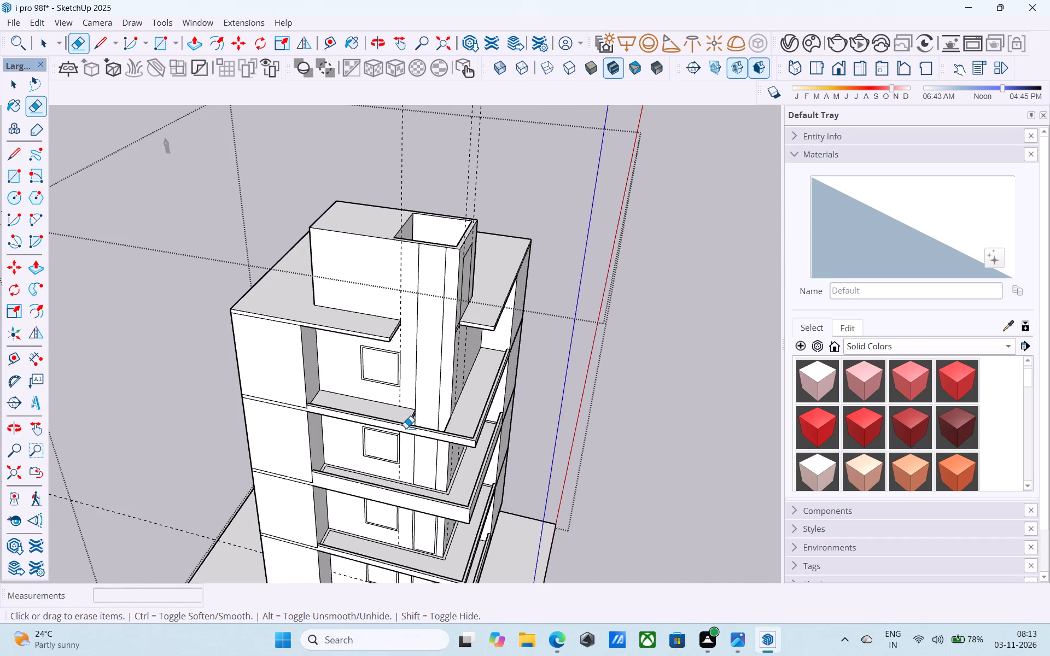
scroll(406, 428, down, 1)
Push the inner pane of the fifth-storey window inward 9" to cut it through the wall, leaving its frame.
middle_drag(406, 428, 437, 366)
middle_drag(416, 323, 397, 310)
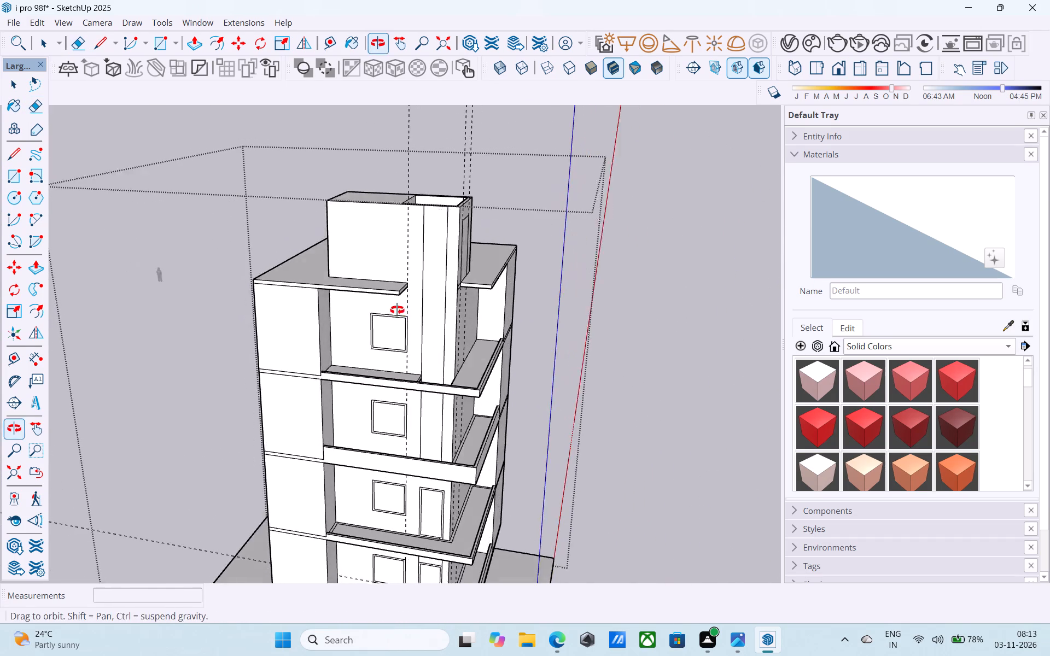
middle_drag(397, 310, 396, 306)
scroll(400, 320, up, 9)
key(space)
click(387, 337)
scroll(386, 337, up, 9)
key(p)
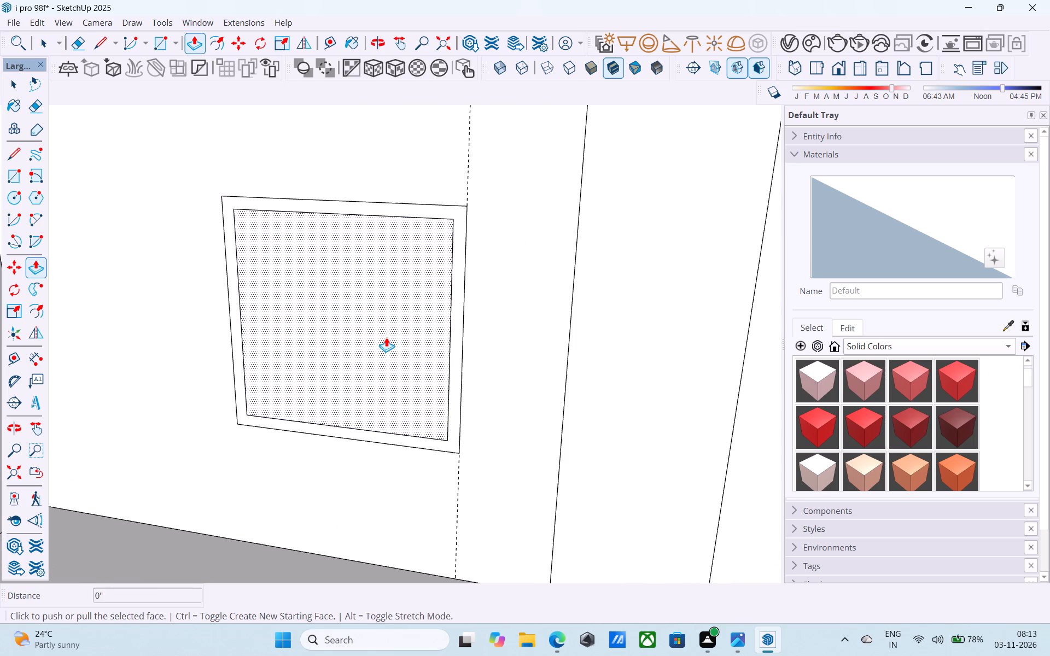
click(386, 337)
scroll(386, 337, up, 4)
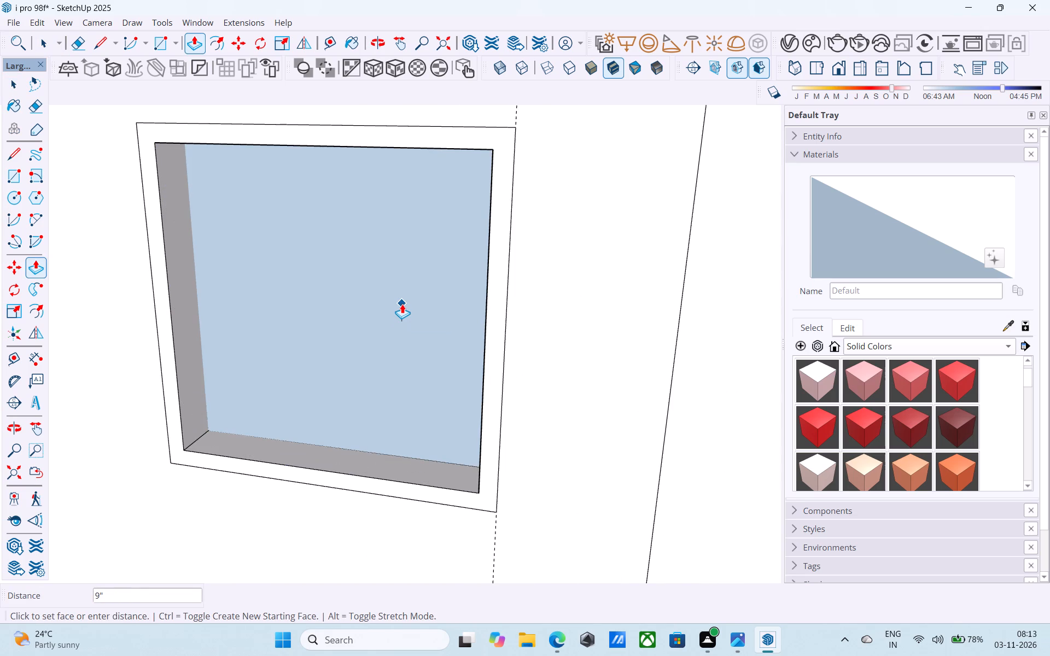
click(402, 304)
Repeat the 9" push on the inner panes of the fourth-, third- and second-storey windows and both ground-storey windows to cut them through the wall.
scroll(327, 241, down, 10)
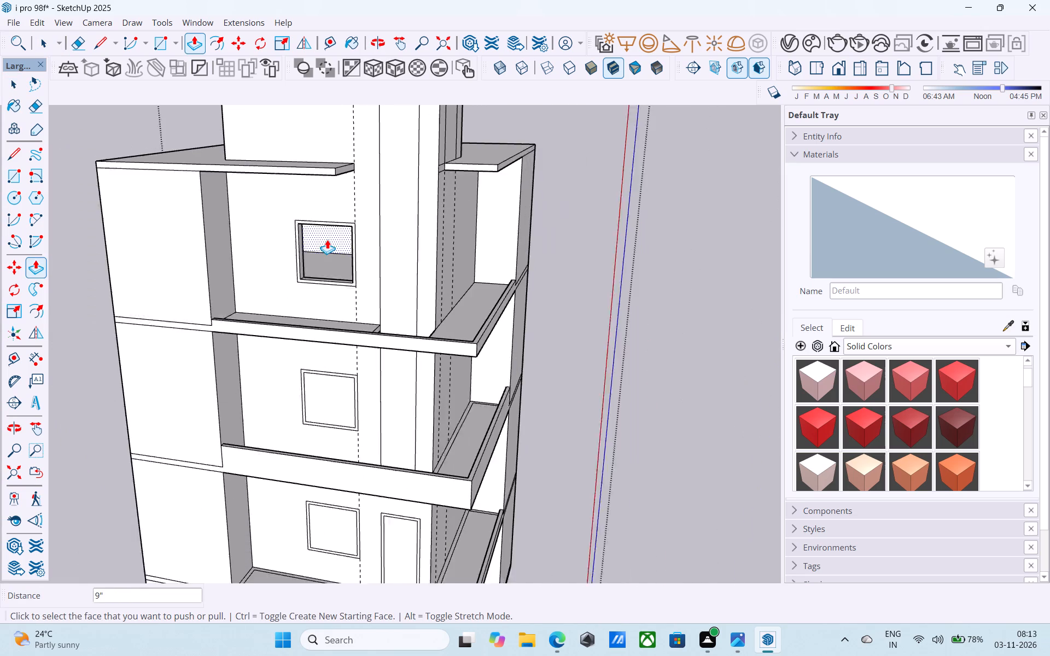
double_click(322, 359)
scroll(328, 284, down, 6)
scroll(321, 402, up, 2)
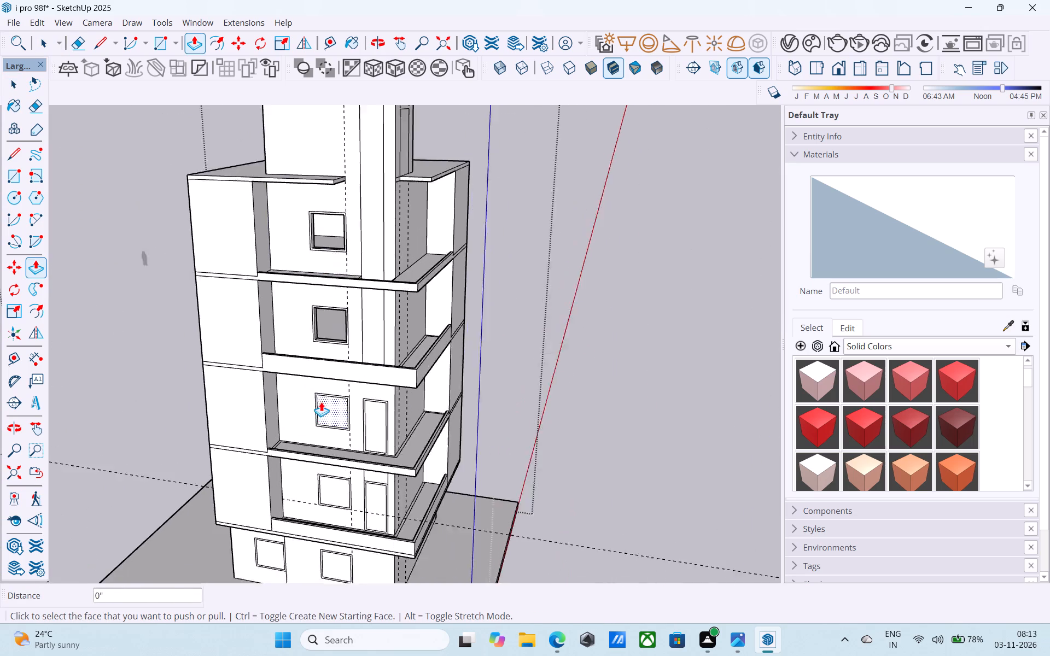
scroll(321, 402, up, 7)
double_click(336, 414)
scroll(361, 299, down, 6)
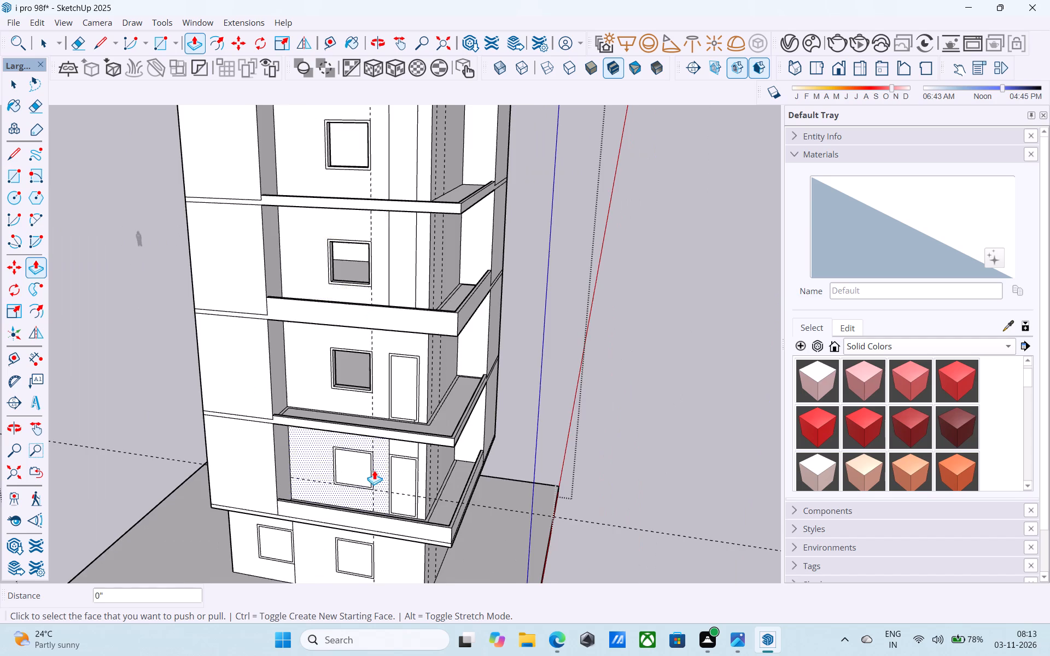
scroll(374, 470, up, 9)
double_click(346, 453)
scroll(335, 371, down, 6)
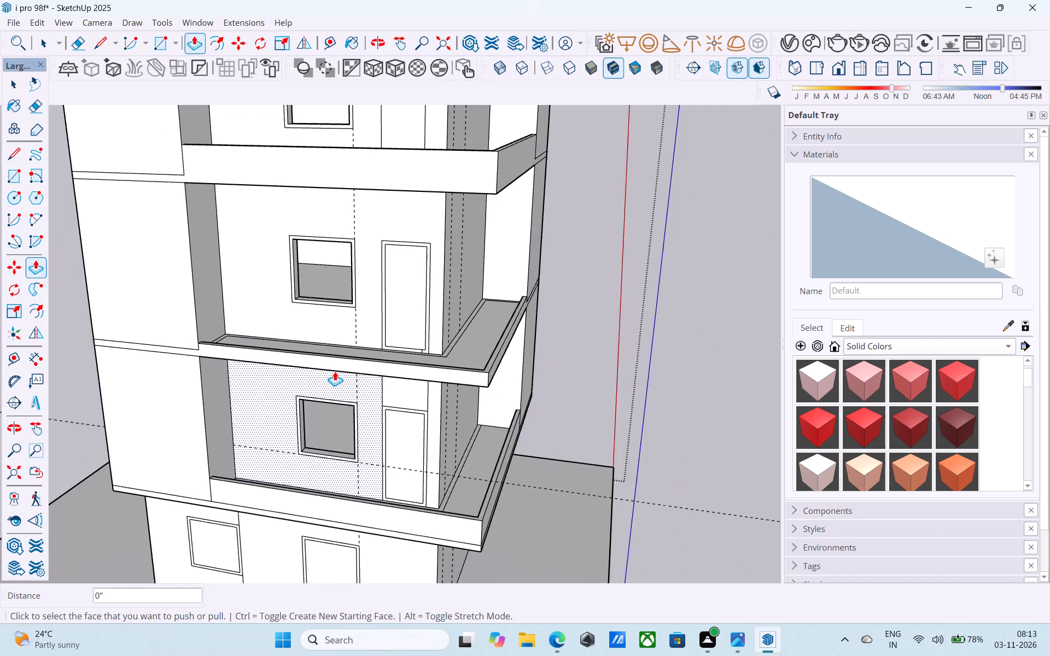
scroll(335, 371, down, 5)
scroll(324, 506, up, 6)
double_click(328, 509)
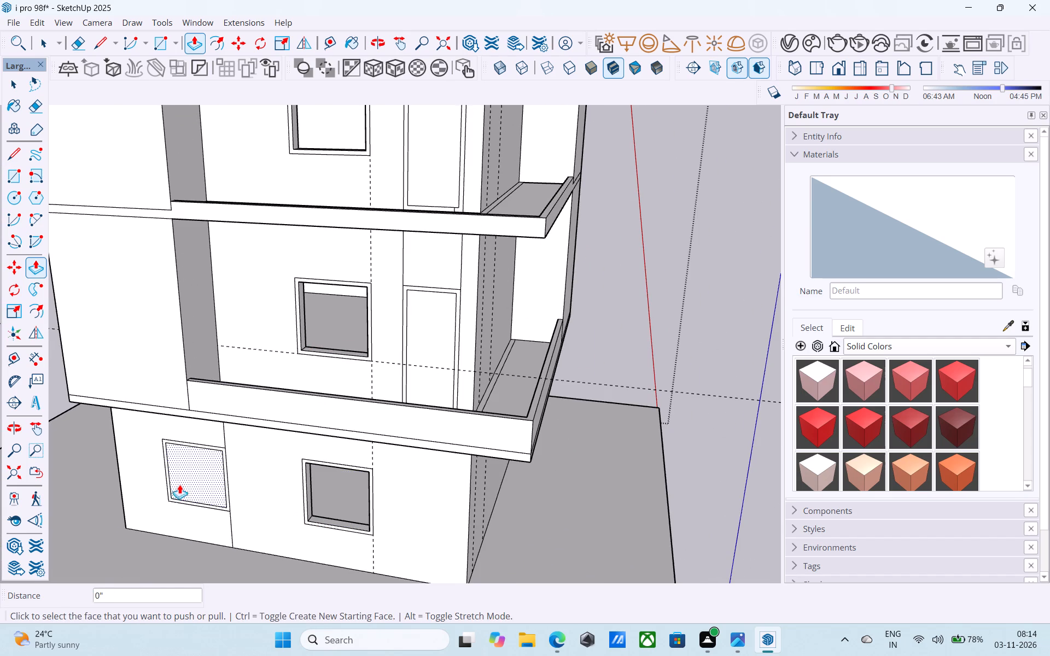
double_click(177, 479)
Repeat the 9" push on the inner panels of the second- and third-storey doors, cutting both openings through and leaving their frames.
double_click(427, 350)
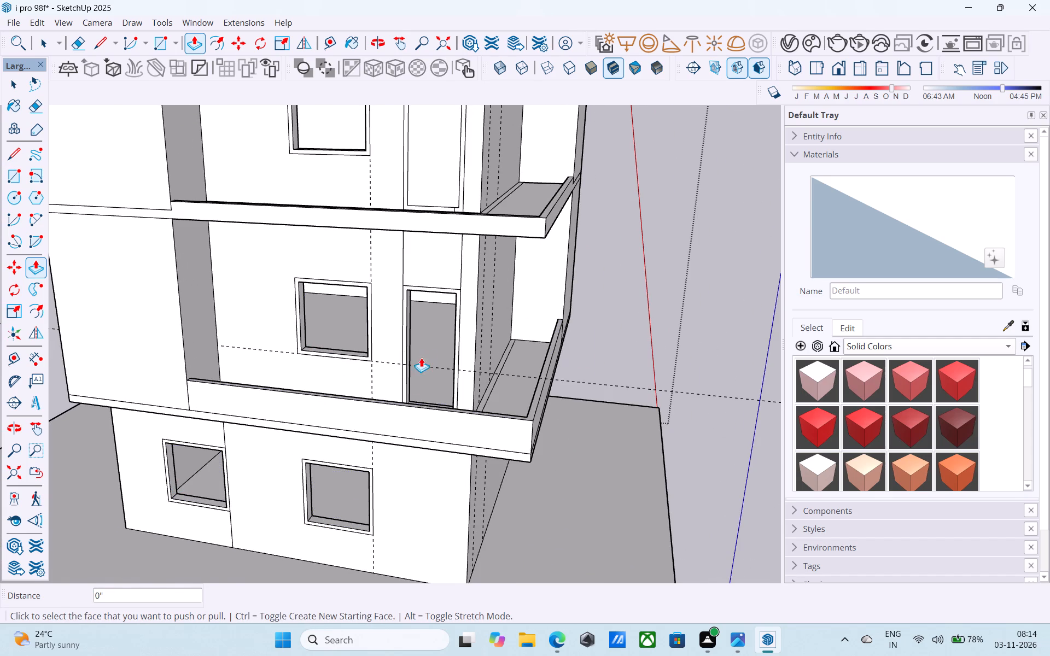
scroll(376, 453, down, 6)
double_click(397, 296)
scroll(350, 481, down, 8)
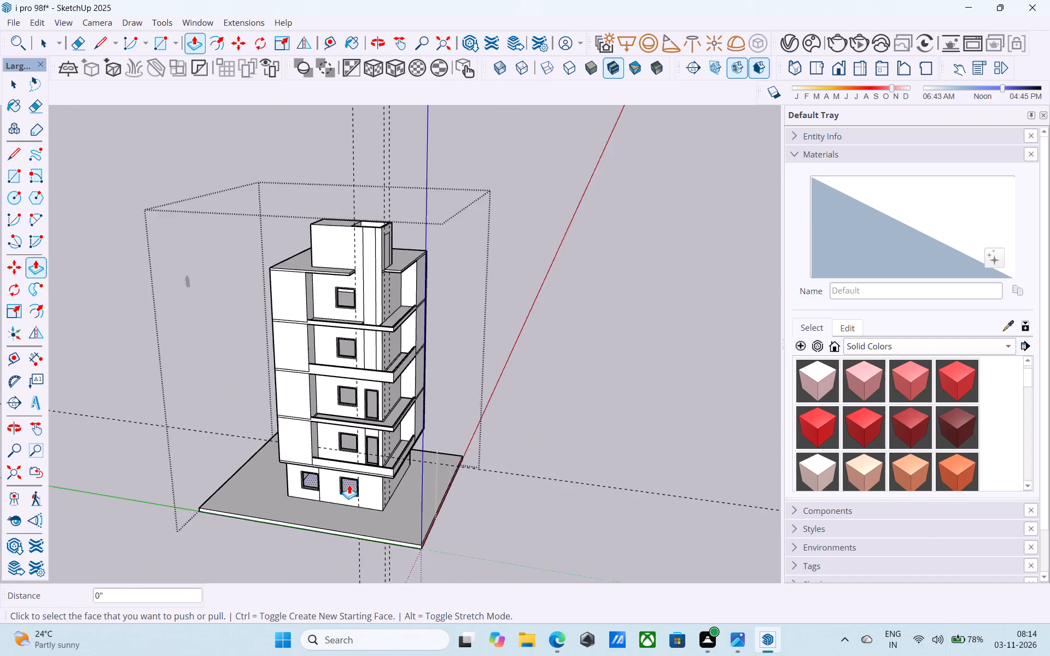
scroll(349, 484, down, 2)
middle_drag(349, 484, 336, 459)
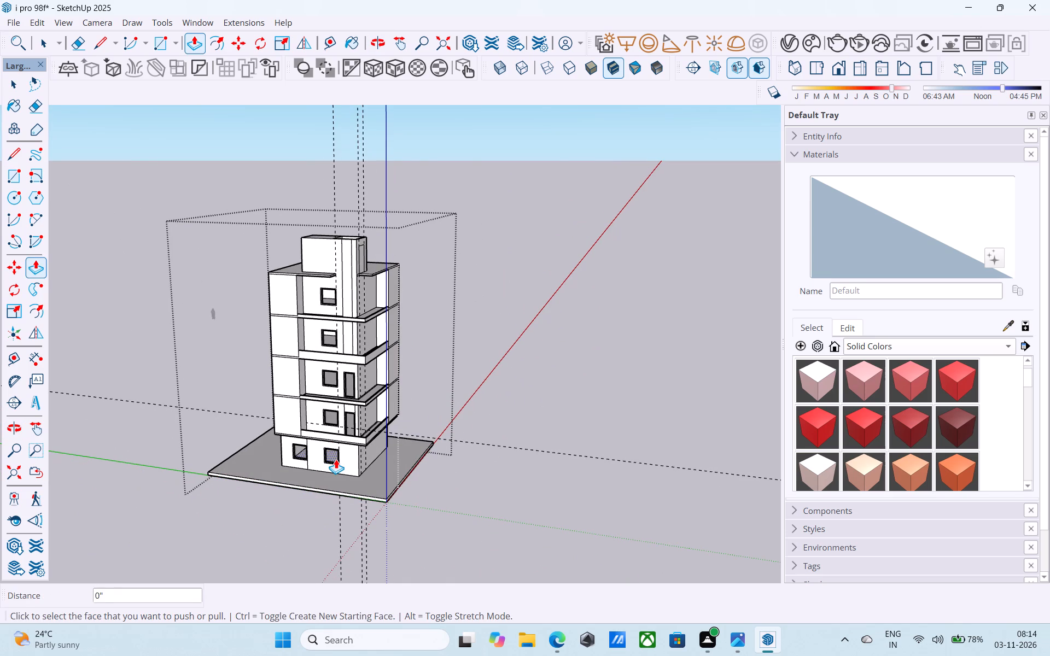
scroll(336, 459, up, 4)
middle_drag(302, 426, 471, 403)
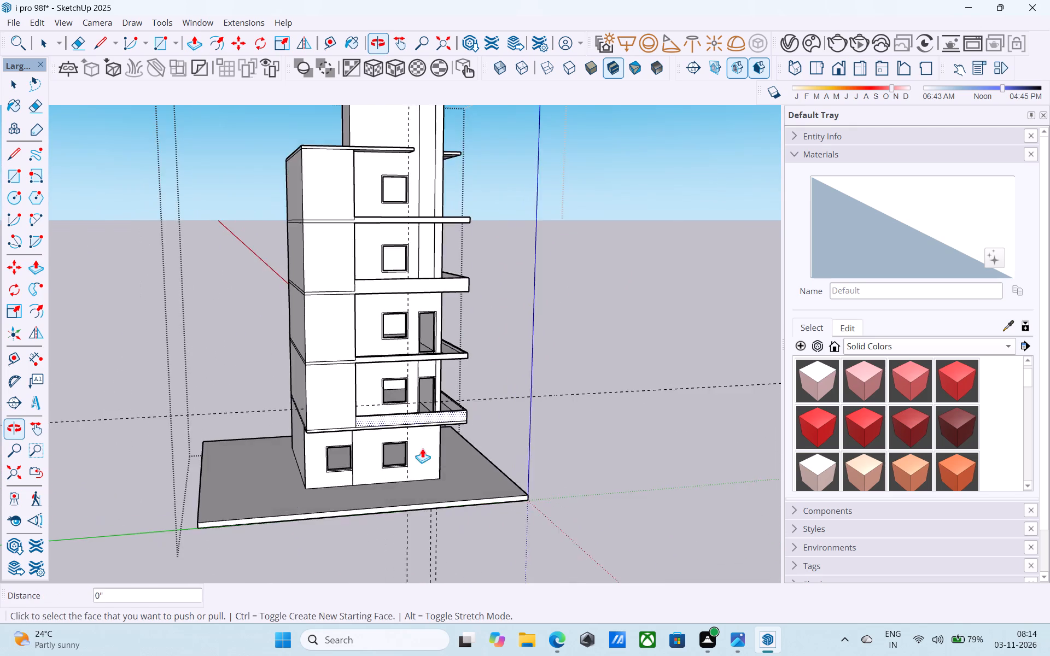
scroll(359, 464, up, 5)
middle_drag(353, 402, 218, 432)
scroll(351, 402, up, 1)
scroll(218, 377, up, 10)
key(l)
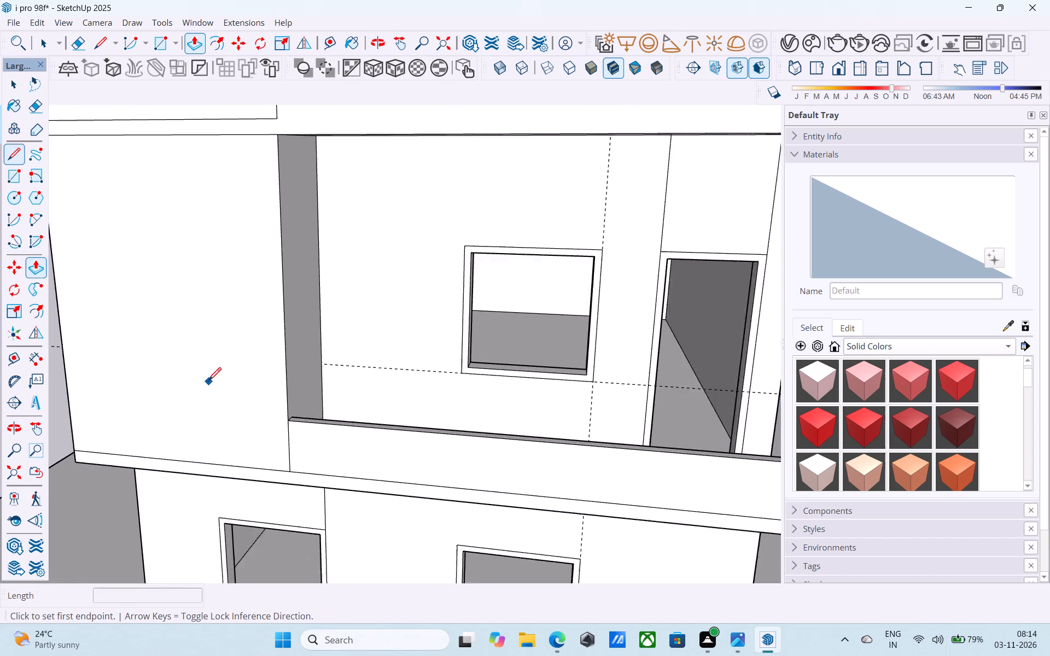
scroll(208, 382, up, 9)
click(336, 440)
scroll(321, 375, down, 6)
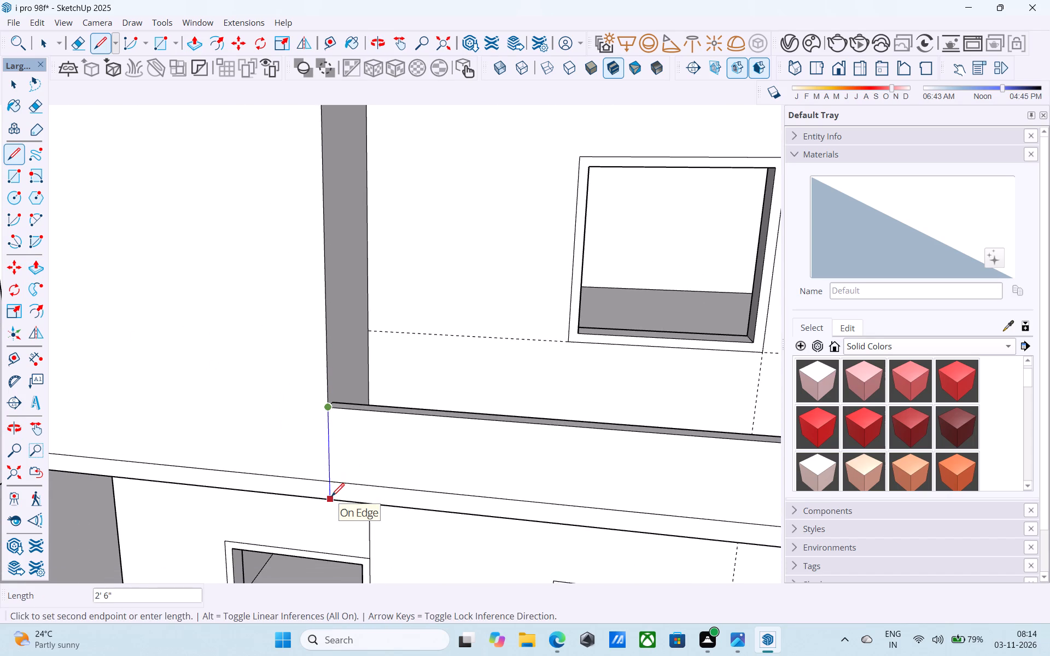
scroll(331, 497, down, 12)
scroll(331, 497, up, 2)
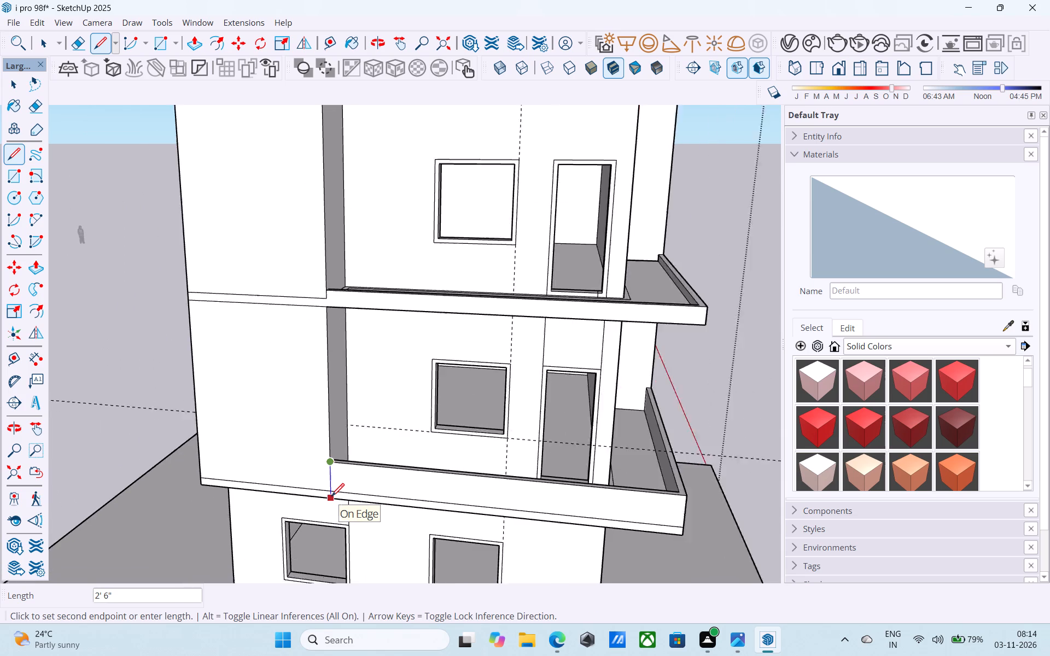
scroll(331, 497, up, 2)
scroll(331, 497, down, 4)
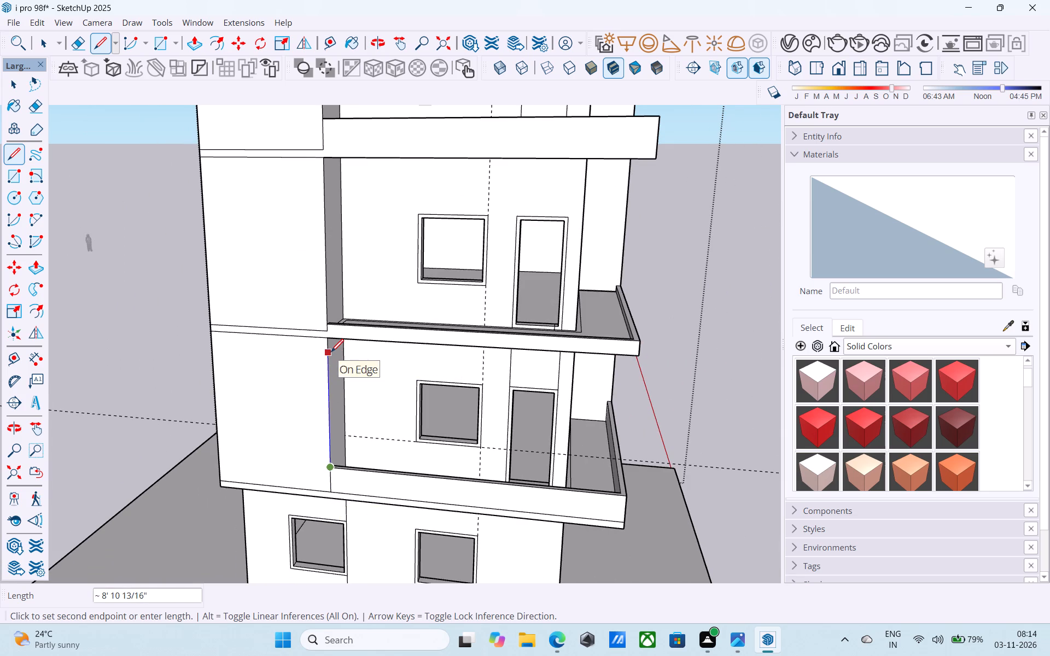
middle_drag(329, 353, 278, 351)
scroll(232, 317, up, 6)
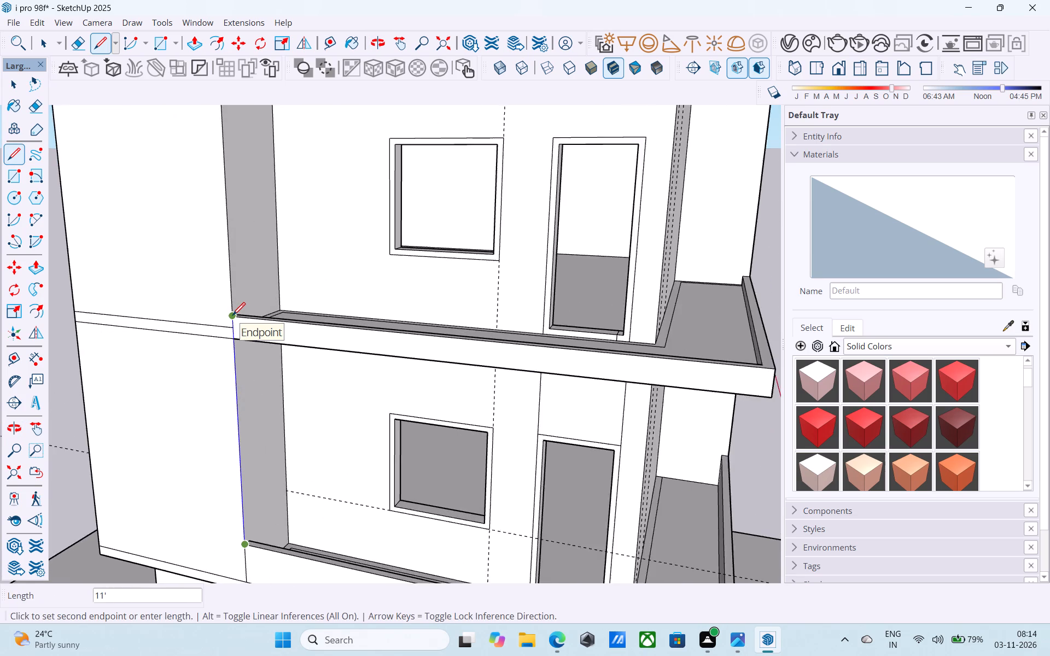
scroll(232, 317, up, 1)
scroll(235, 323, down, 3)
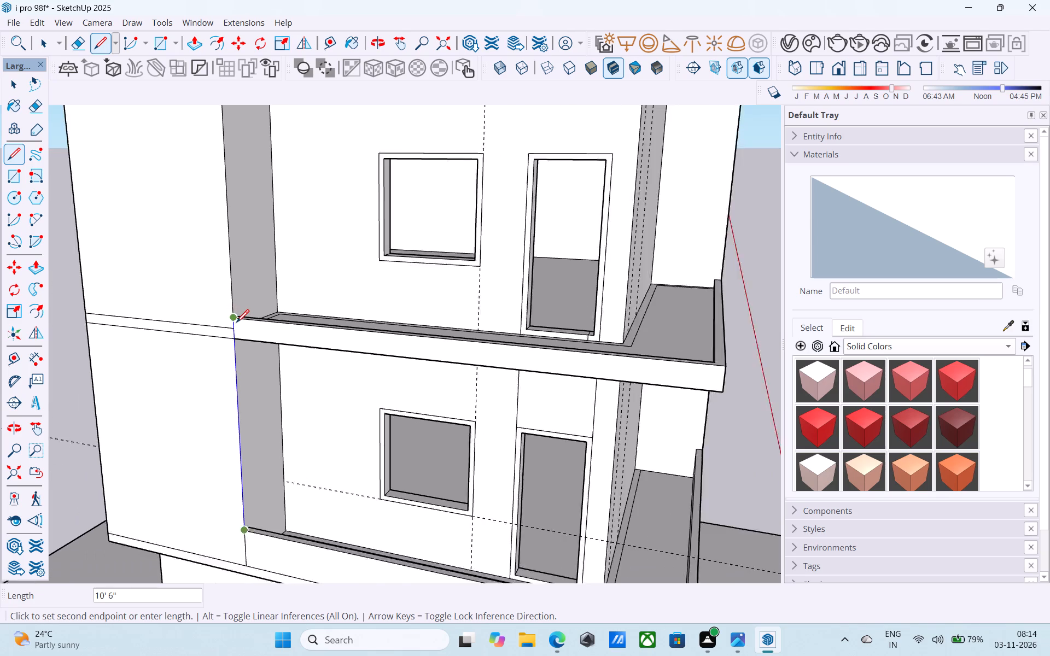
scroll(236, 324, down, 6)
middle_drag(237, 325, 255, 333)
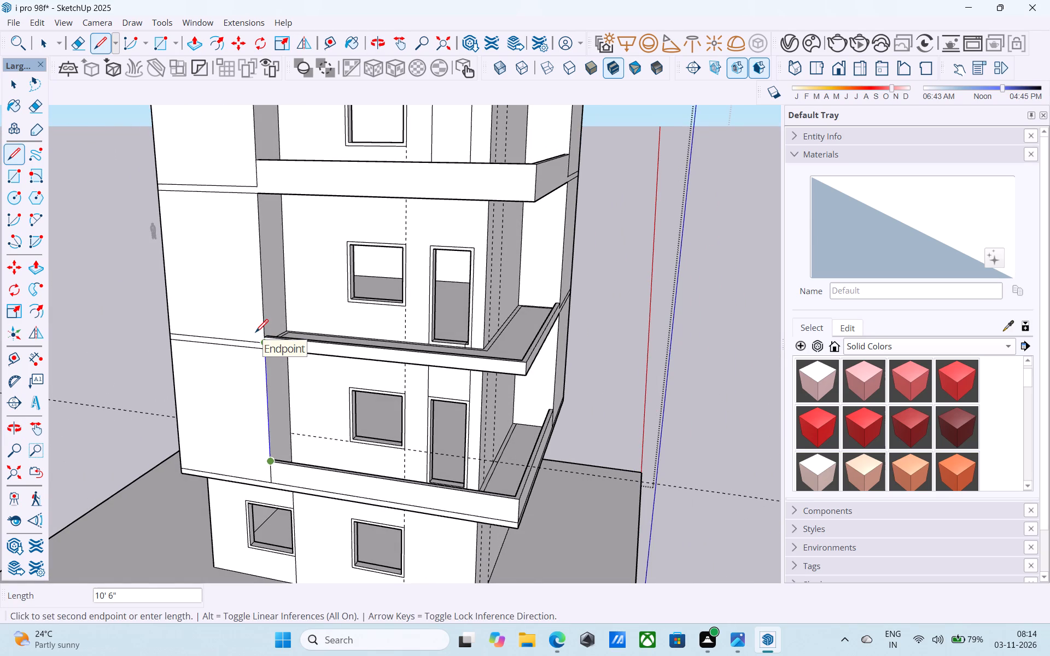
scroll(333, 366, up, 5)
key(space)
Extend the underside of the balcony slab above the second storey downward by 6".
shift+middle_drag(335, 366, 305, 406)
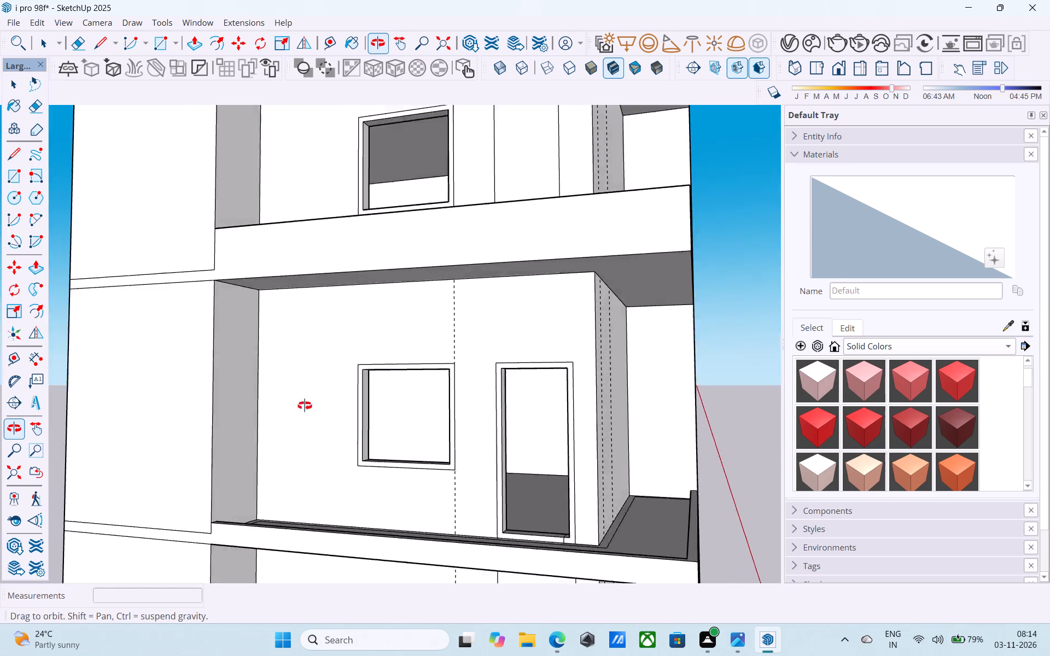
shift+middle_drag(305, 406, 306, 273)
shift+middle_drag(404, 550, 375, 313)
click(361, 325)
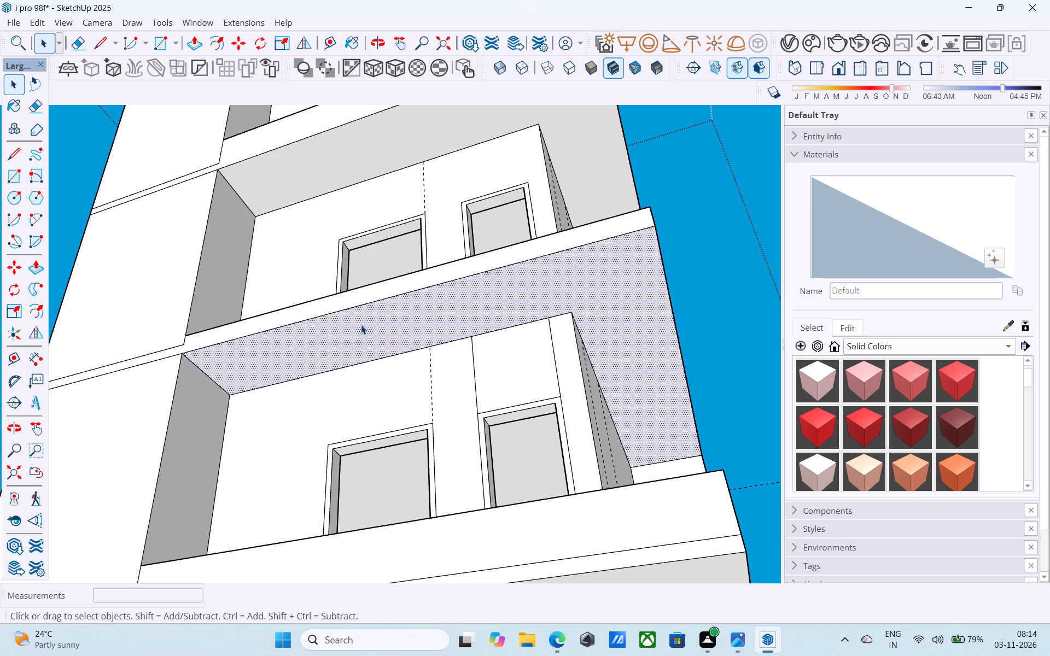
key(p)
click(361, 325)
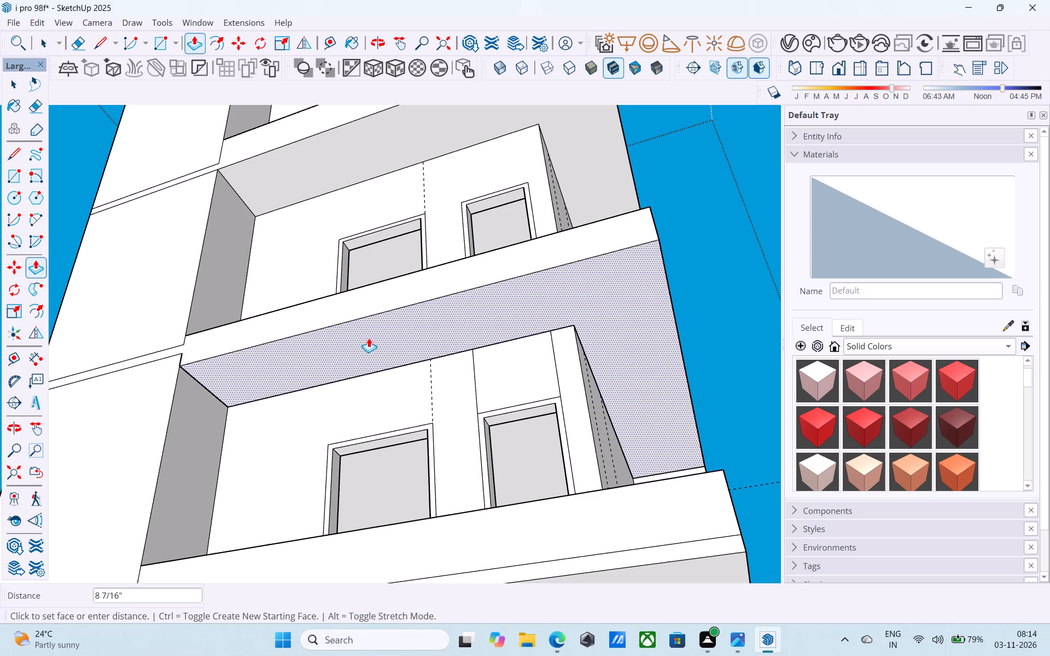
text(6")
key(Return)
key(space)
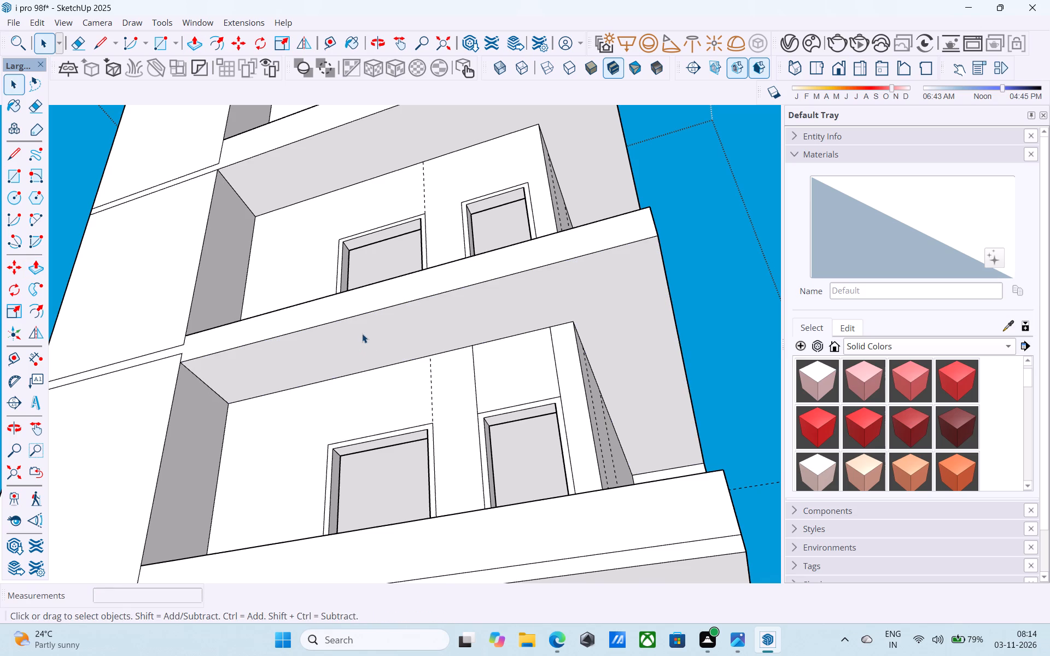
Push the top face of that same balcony's L-shaped parapet down 6", level with the balcony floor.
scroll(365, 335, down, 6)
middle_drag(365, 335, 401, 474)
scroll(401, 454, up, 5)
scroll(400, 454, down, 6)
middle_drag(390, 448, 352, 508)
scroll(471, 481, up, 4)
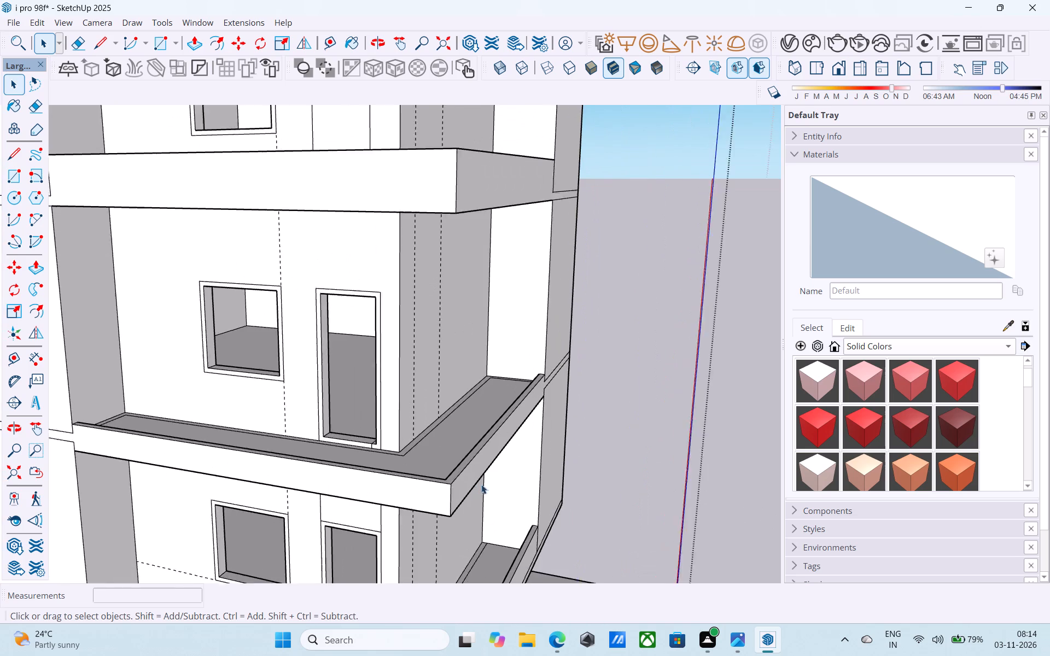
scroll(481, 484, up, 10)
click(452, 467)
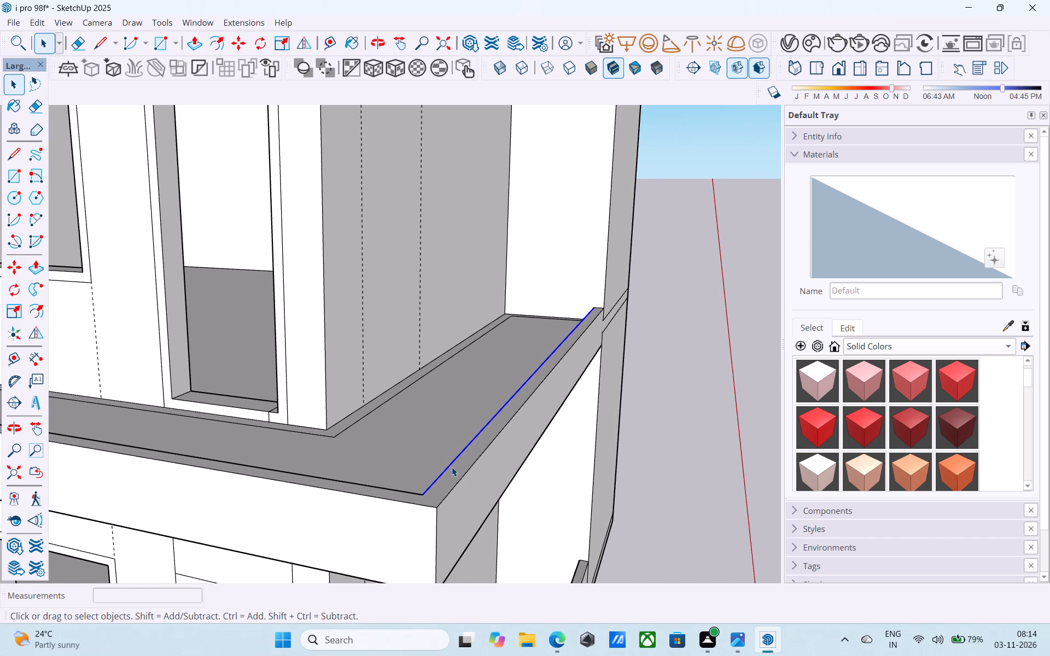
click(457, 476)
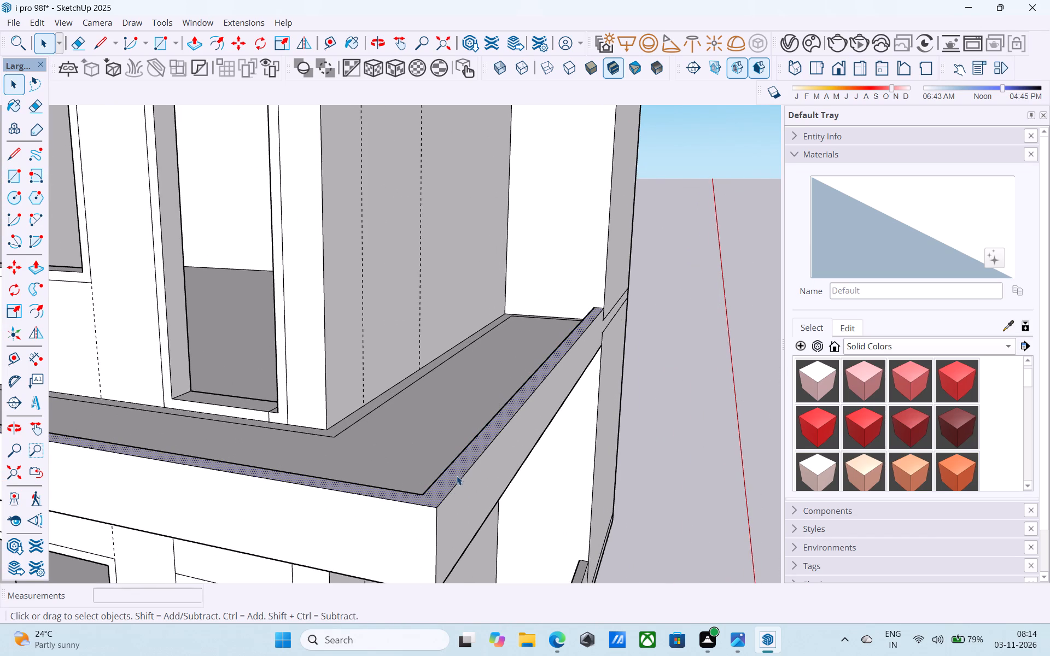
key(p)
click(456, 476)
click(417, 520)
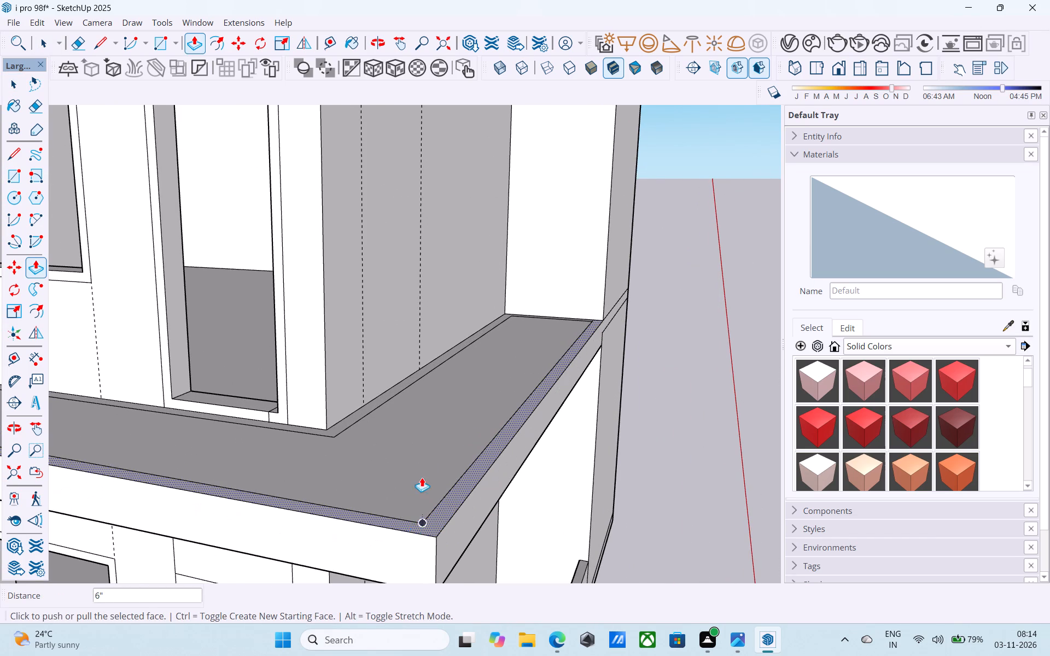
Erase the two horizontal slab lines across the plain projecting wall beside the lowered balcony, including the stub at its outer edge.
scroll(423, 458, down, 11)
middle_drag(399, 449, 462, 376)
scroll(532, 393, down, 6)
middle_drag(229, 499, 224, 447)
scroll(261, 354, up, 5)
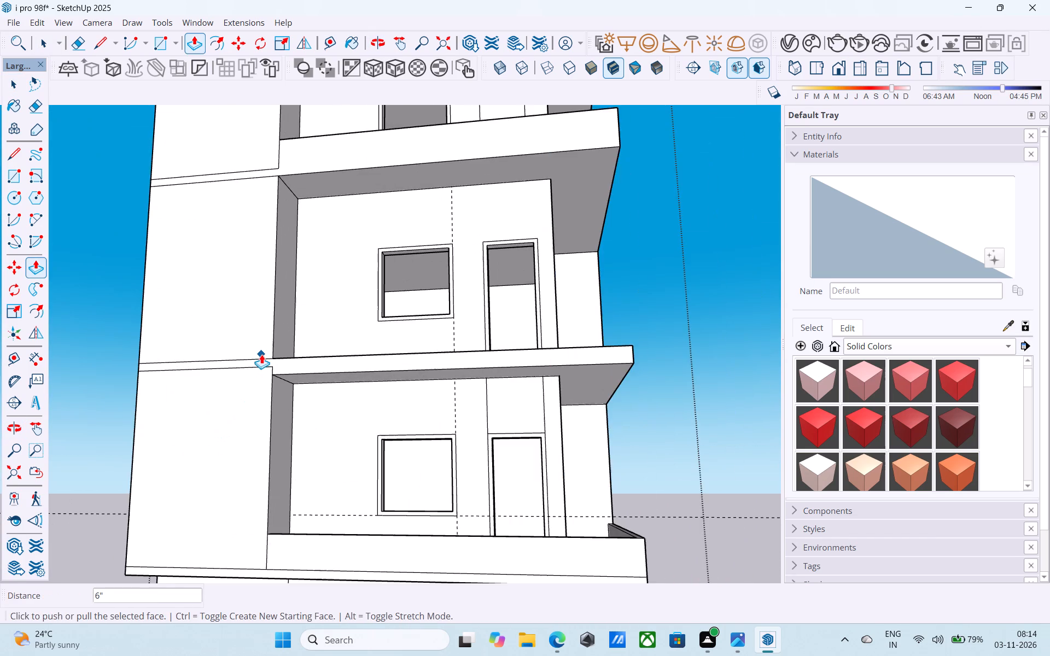
scroll(261, 354, up, 1)
key(l)
key(e)
drag(225, 333, 207, 436)
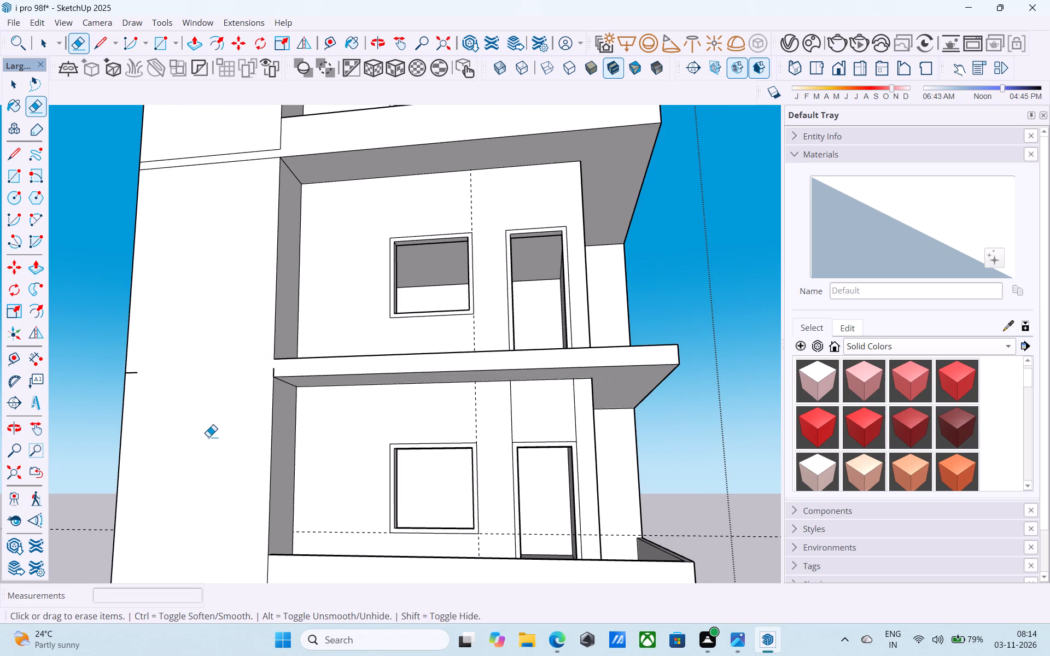
drag(132, 376, 136, 365)
Erase the short leftover vertical edge where the plain projecting wall meets the lowered balcony's slab front.
scroll(260, 382, up, 7)
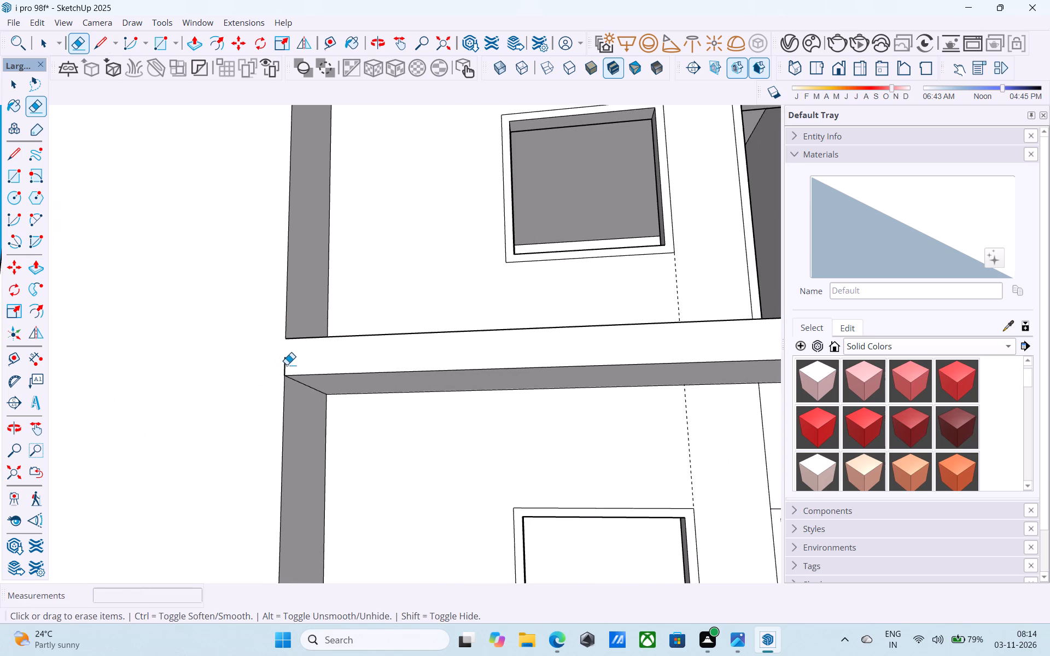
click(287, 365)
drag(283, 366, 277, 361)
scroll(352, 416, down, 11)
middle_drag(371, 441, 356, 441)
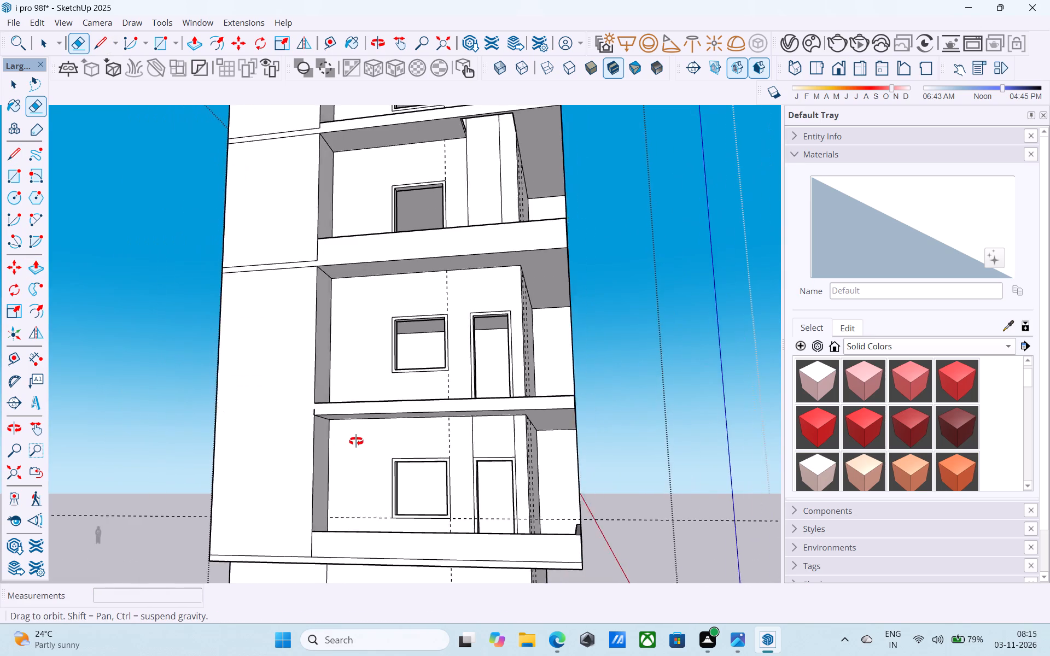
middle_drag(356, 441, 413, 479)
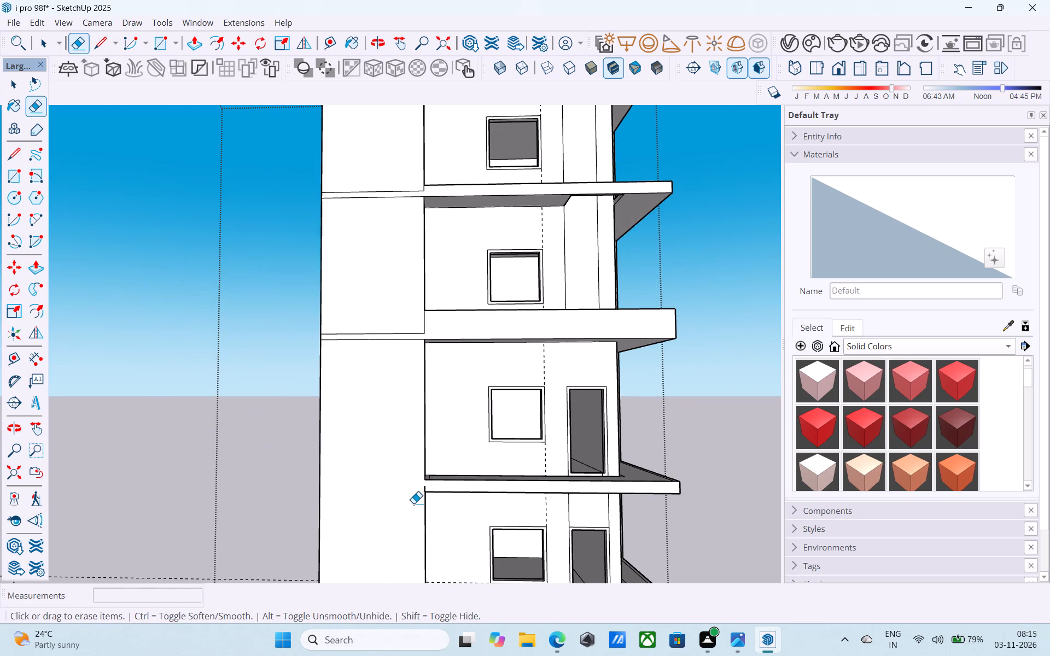
scroll(429, 493, up, 13)
drag(411, 478, 393, 472)
Draw a horizontal 9' line across the plain projecting wall, from the lowered balcony's top front corner to the wall's outer edge.
middle_drag(399, 482, 285, 530)
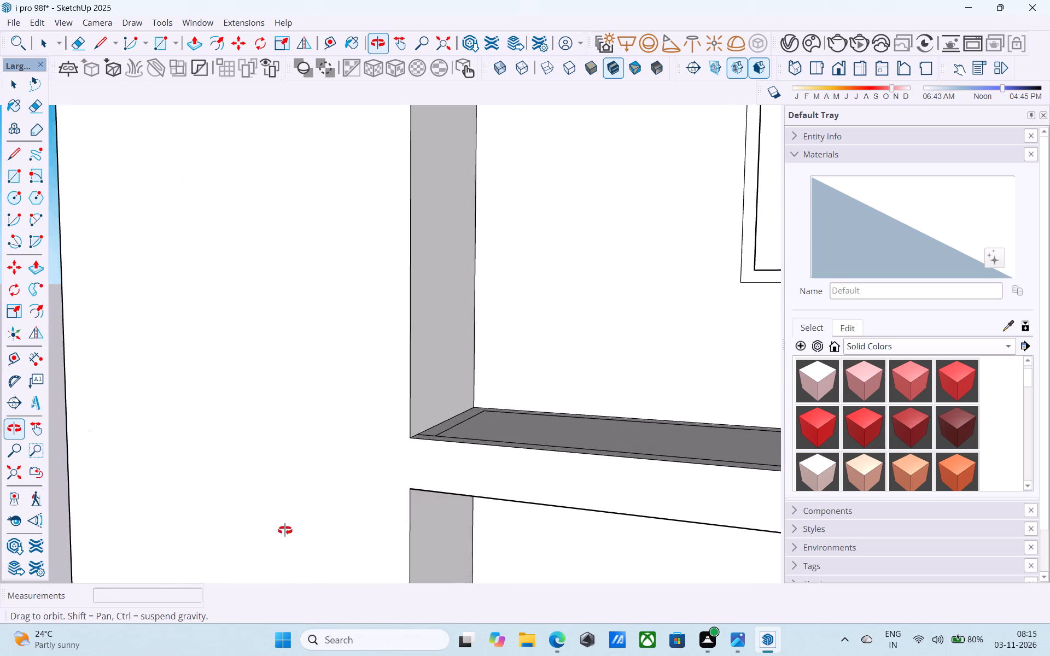
middle_drag(285, 530, 285, 540)
scroll(335, 565, down, 4)
middle_drag(355, 571, 382, 564)
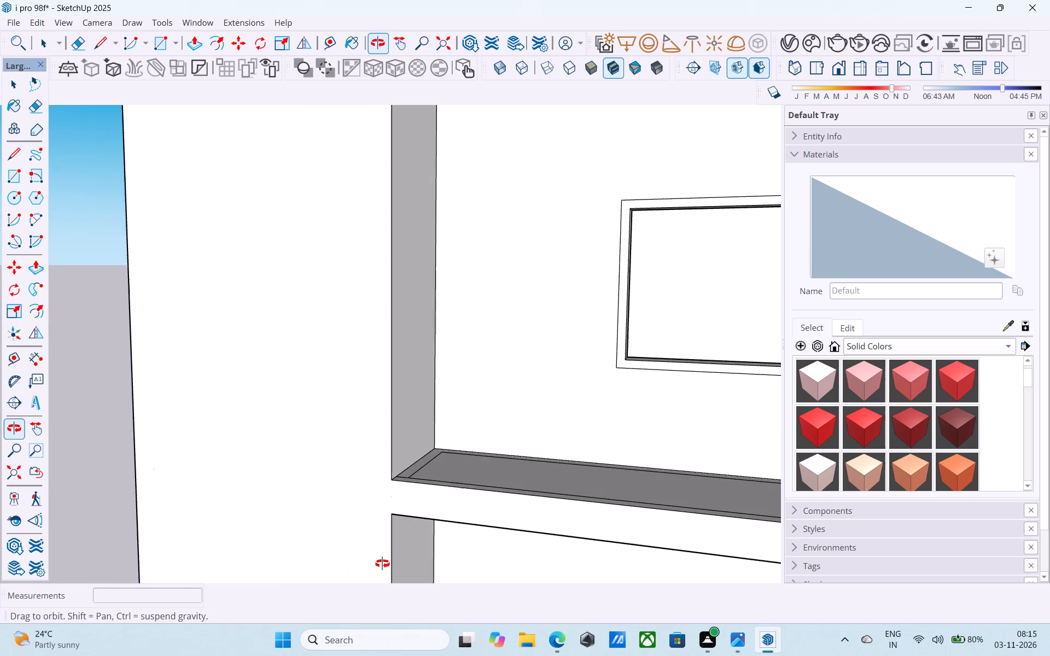
middle_drag(382, 564, 388, 557)
key(l)
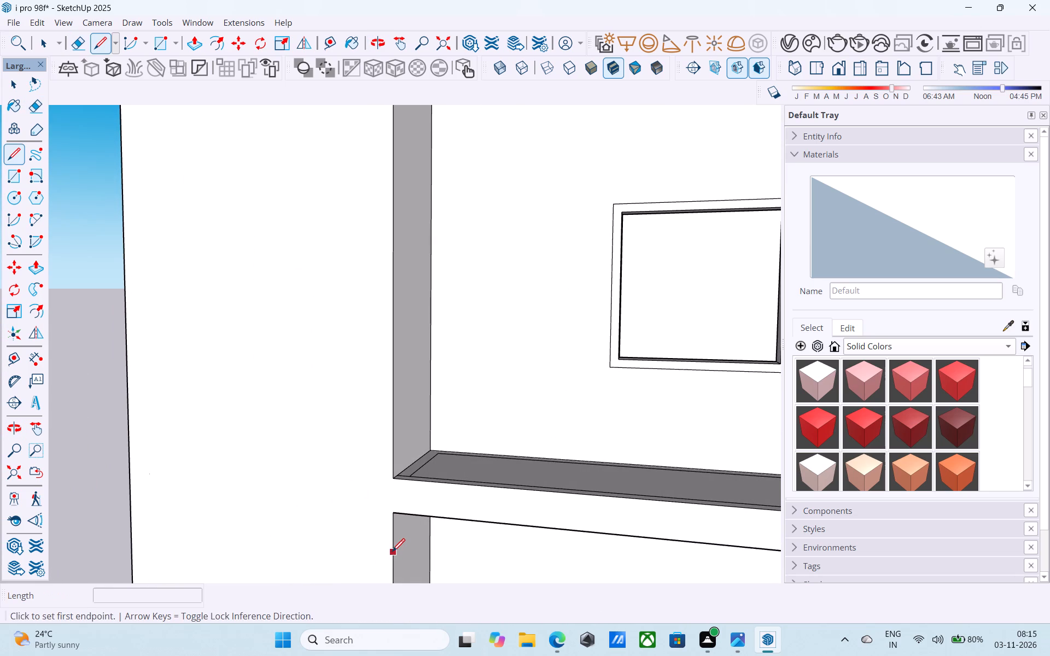
click(390, 481)
scroll(390, 481, down, 5)
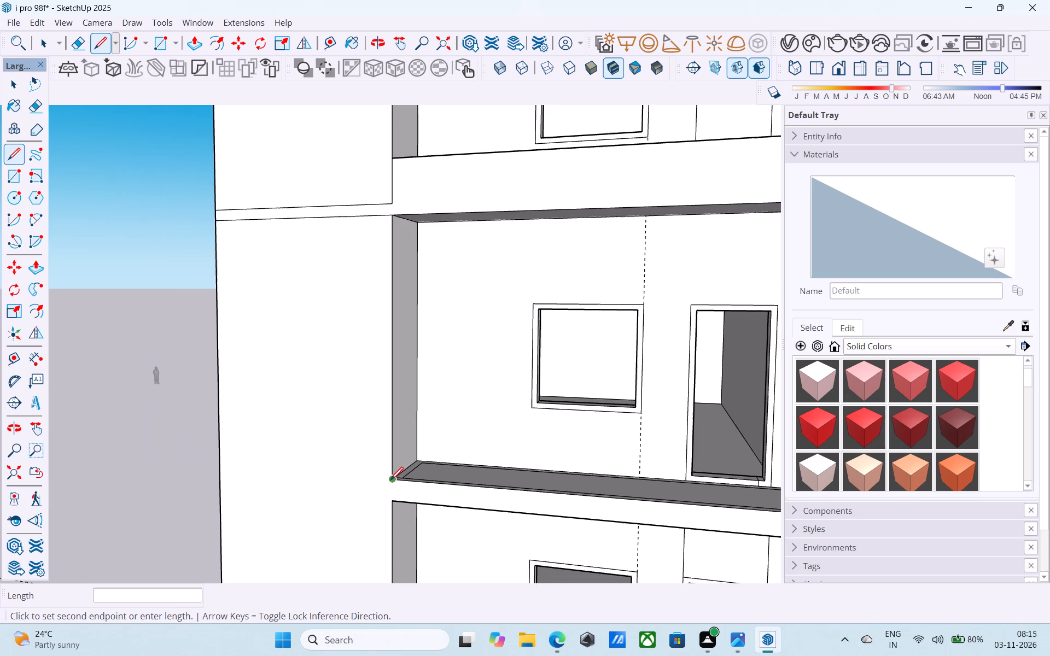
click(221, 468)
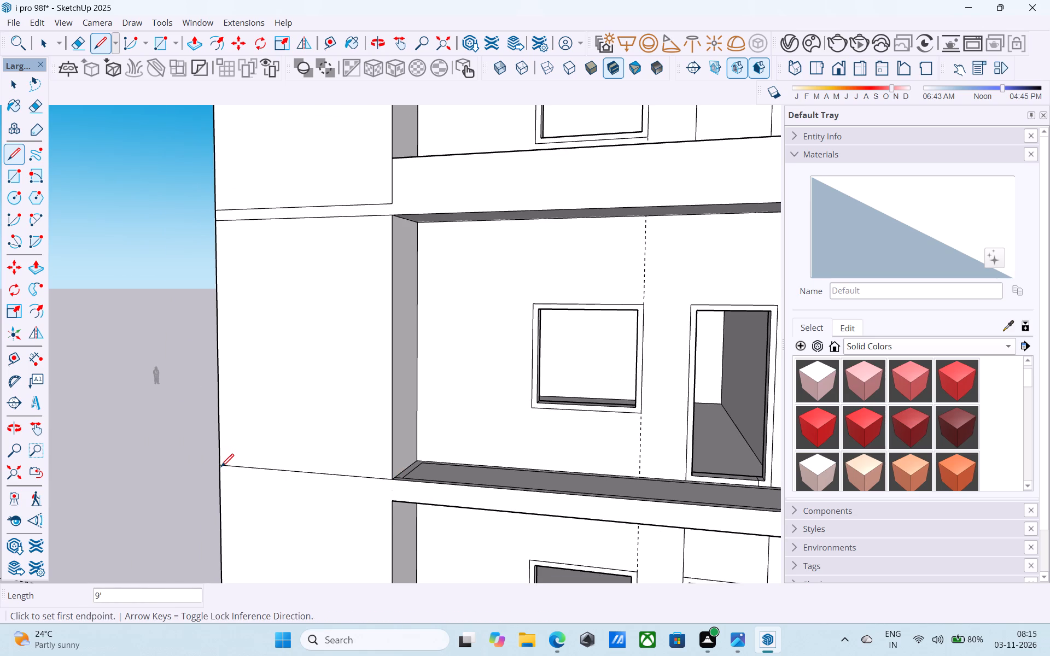
Examine the lowered balcony and the plain projecting wall from both sides of the building.
scroll(317, 503, down, 5)
middle_drag(317, 503, 280, 481)
middle_click(280, 481)
scroll(287, 484, down, 6)
middle_drag(286, 484, 15, 548)
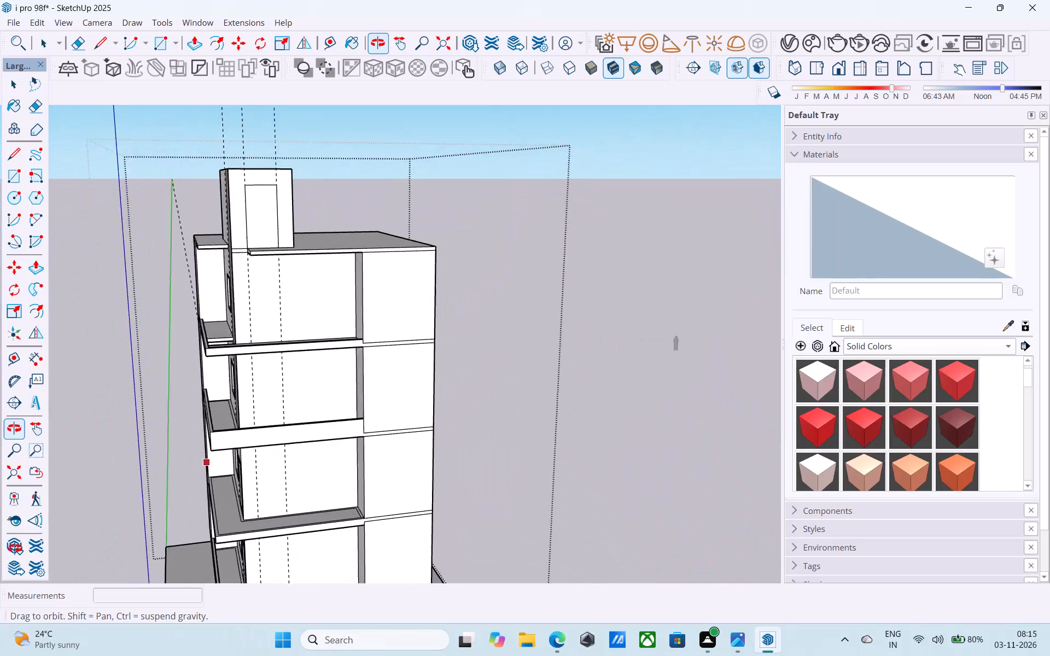
middle_drag(15, 548, 1, 548)
middle_drag(45, 553, 381, 523)
scroll(375, 470, down, 5)
middle_drag(377, 467, 608, 425)
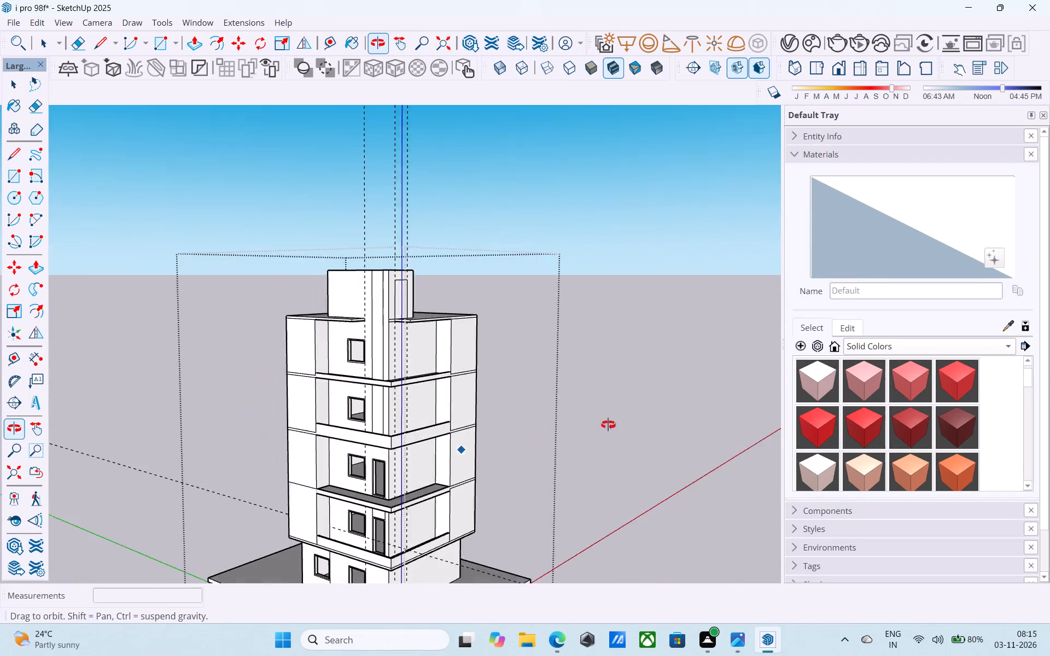
middle_drag(608, 425, 645, 416)
Copy the horizontal floor-level line on the plain projecting wall beside the lowered balcony 3' straight up.
scroll(417, 365, up, 15)
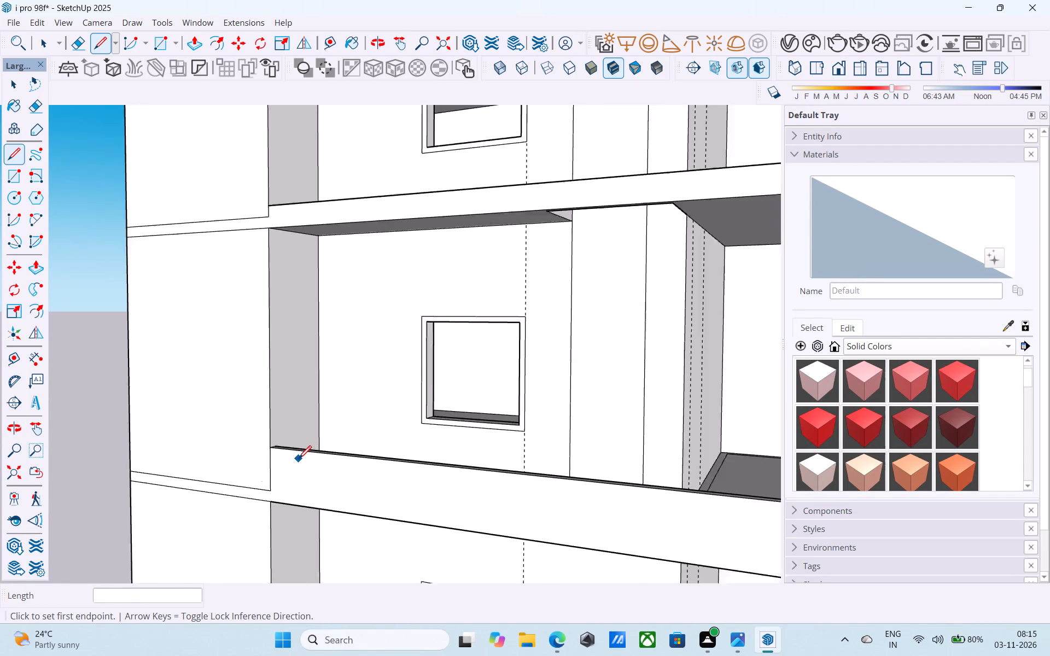
scroll(299, 460, up, 2)
scroll(300, 461, down, 17)
scroll(326, 416, up, 11)
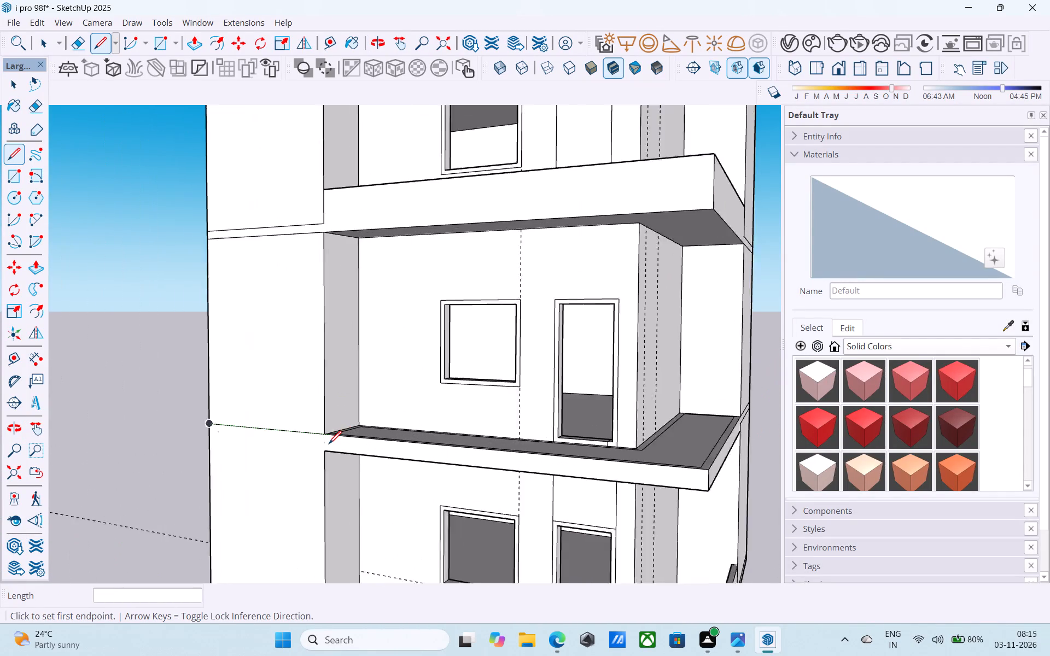
scroll(329, 445, up, 1)
middle_drag(334, 442, 332, 457)
scroll(308, 435, up, 3)
key(space)
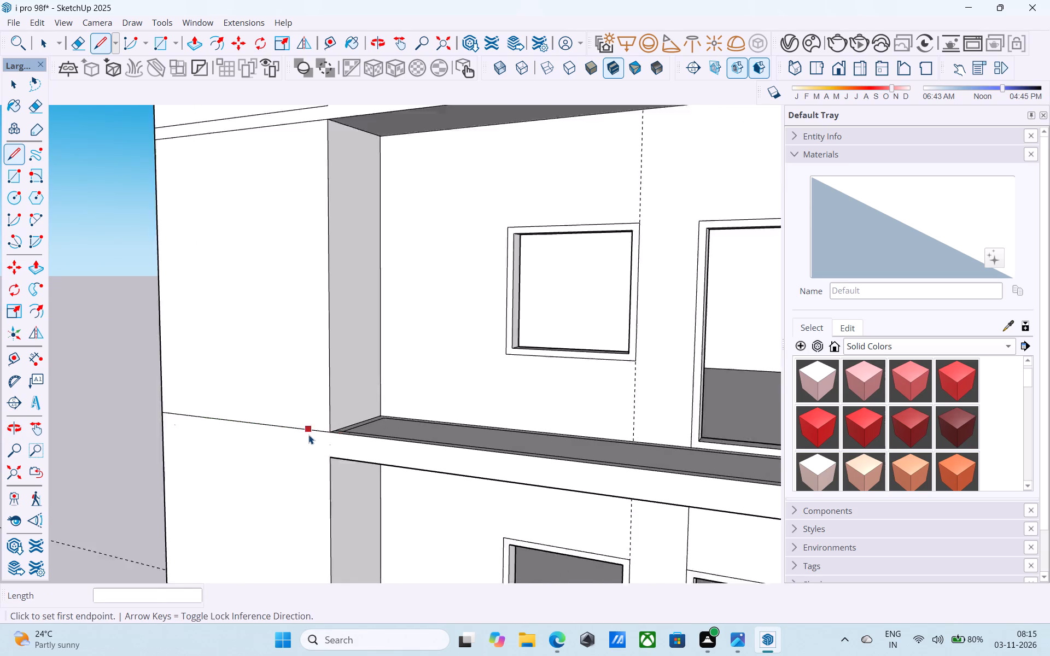
scroll(308, 435, up, 2)
click(304, 430)
key(m)
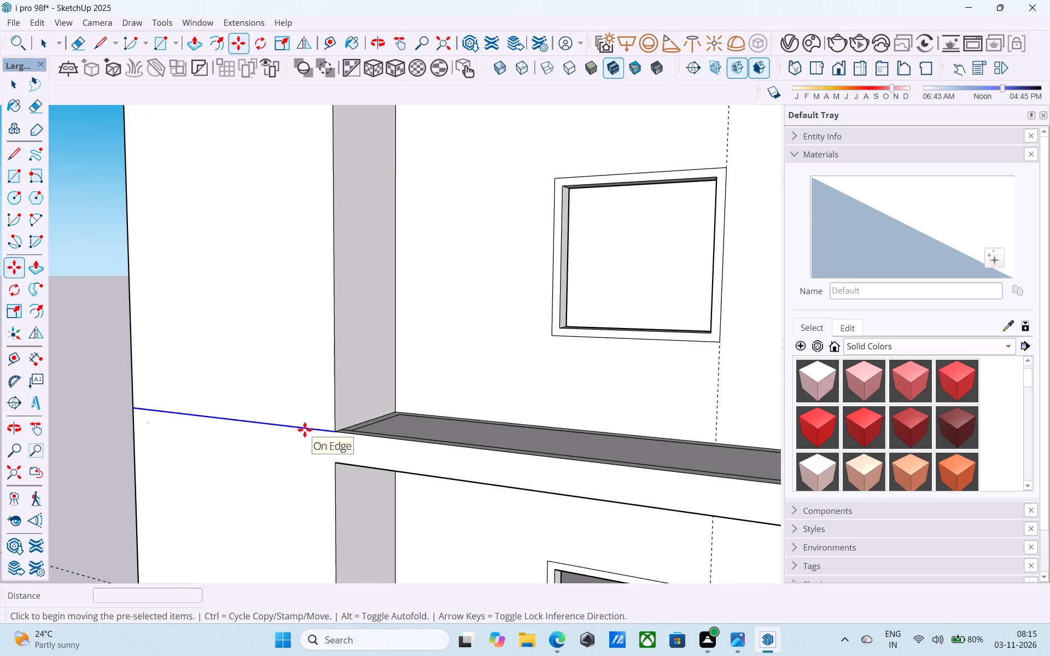
click(340, 435)
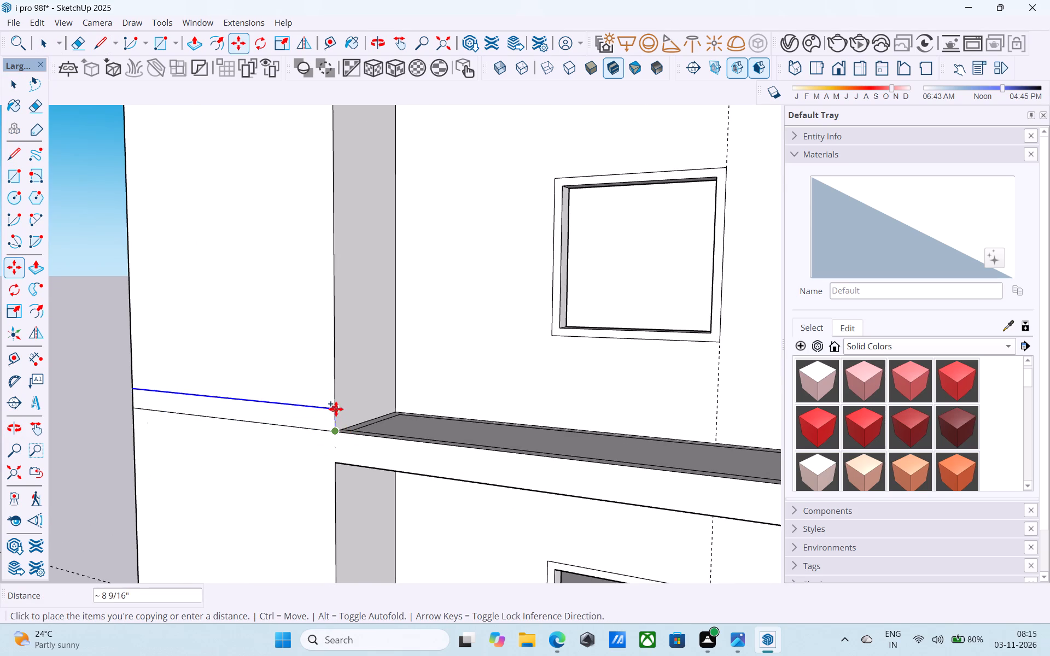
text(3')
key(Return)
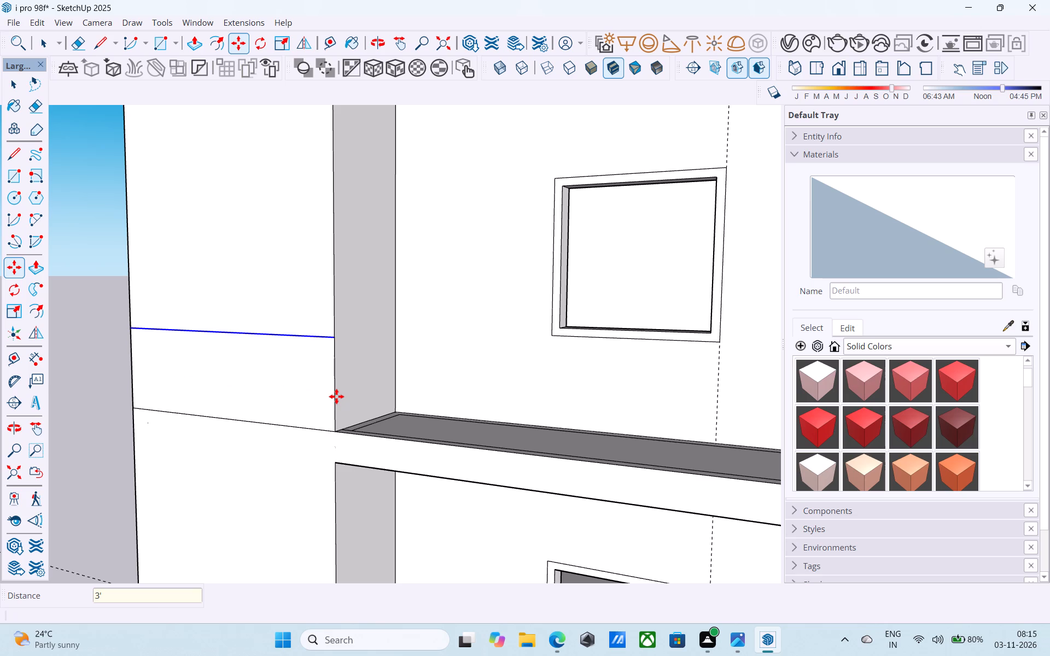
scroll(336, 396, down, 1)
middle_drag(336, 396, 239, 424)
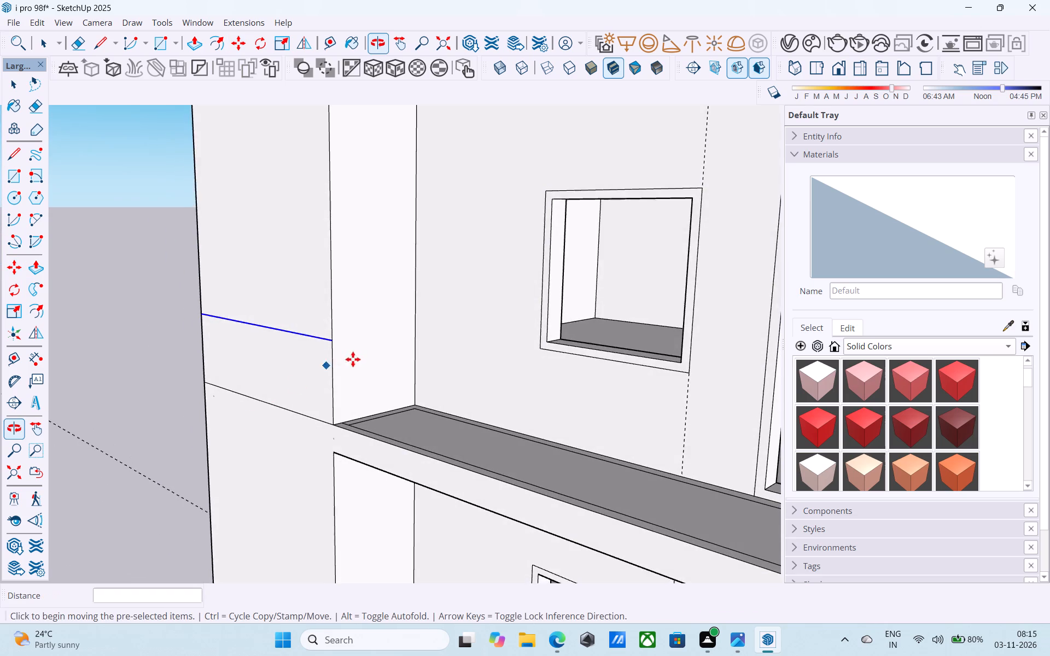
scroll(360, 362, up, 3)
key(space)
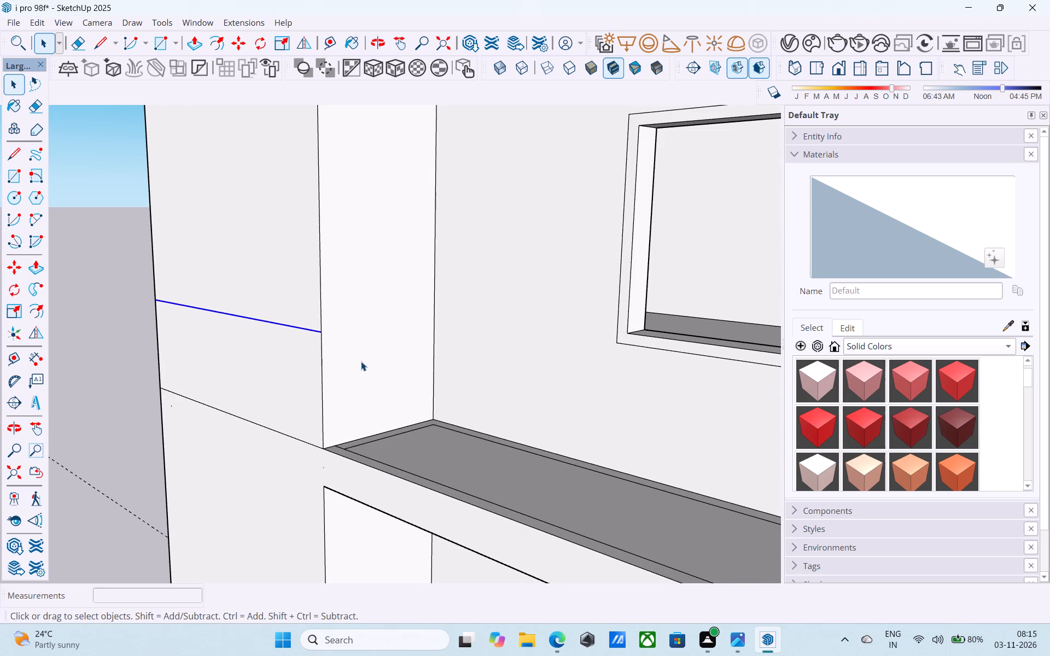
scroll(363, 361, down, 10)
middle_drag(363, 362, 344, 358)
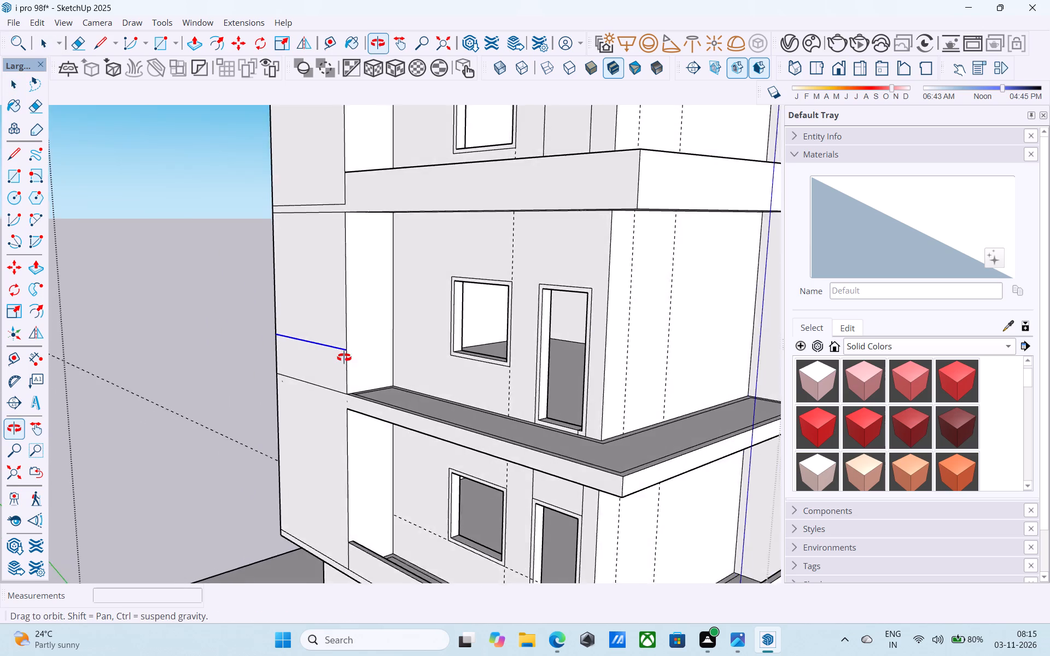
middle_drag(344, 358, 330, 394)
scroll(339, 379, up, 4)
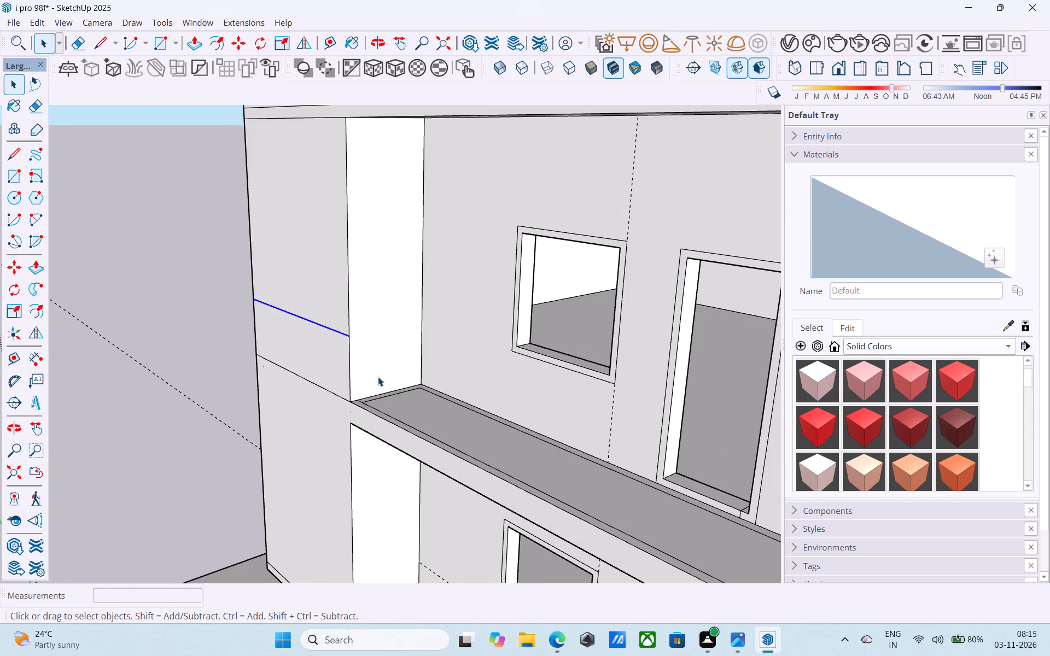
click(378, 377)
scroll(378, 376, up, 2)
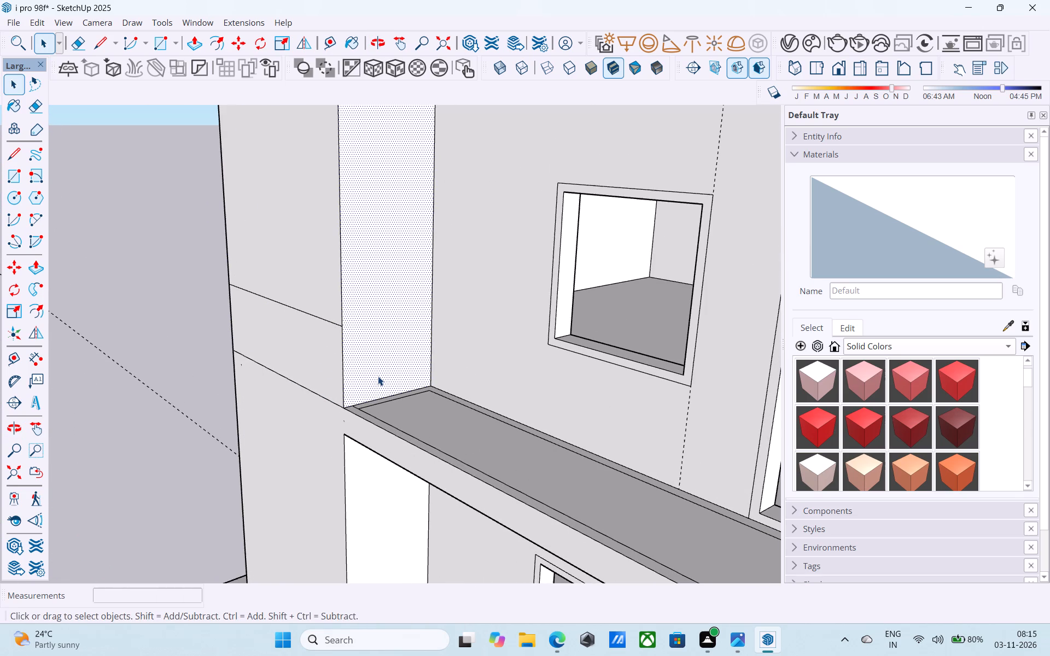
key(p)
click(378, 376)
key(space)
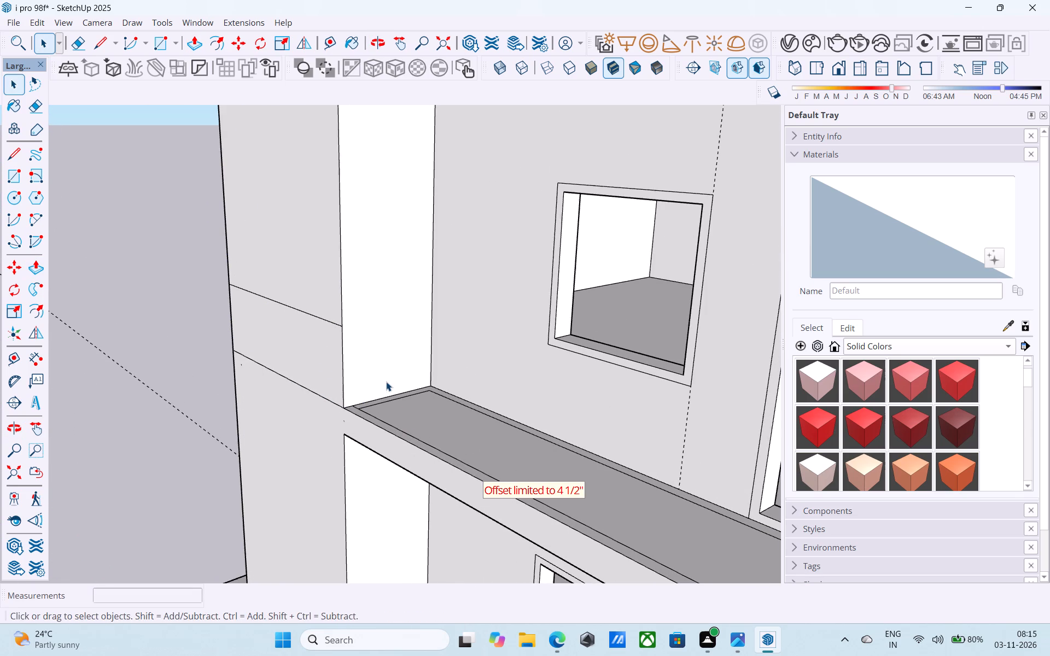
Copy the short vertical edge below the 3' line 4.5" inward across the projecting wall's balcony-side face.
scroll(384, 385, up, 1)
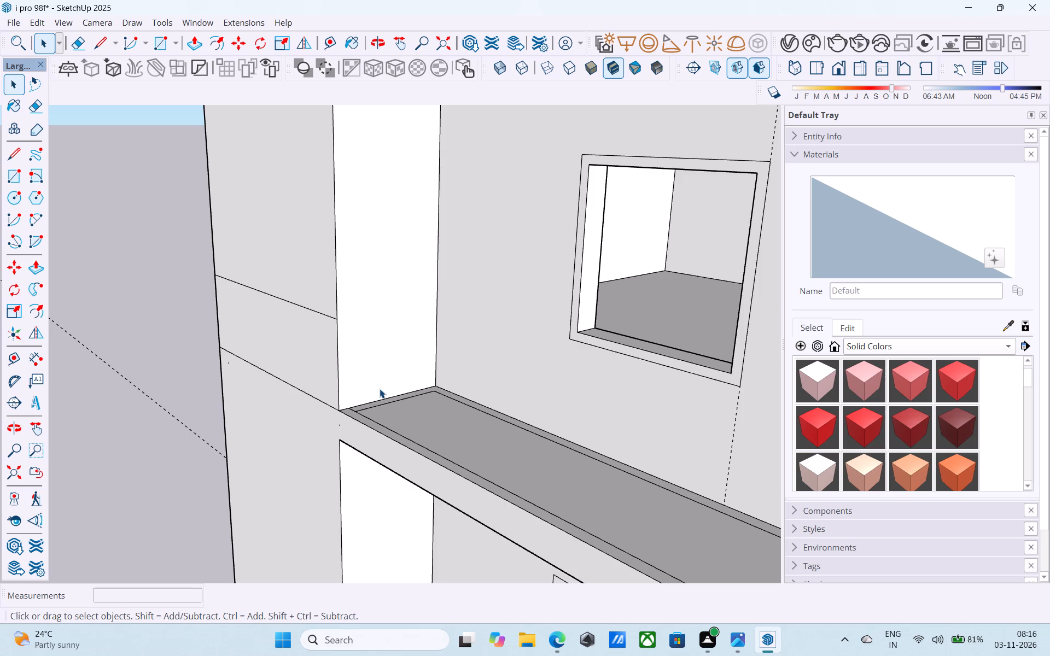
middle_drag(380, 389, 322, 432)
middle_drag(319, 427, 318, 418)
scroll(329, 367, up, 4)
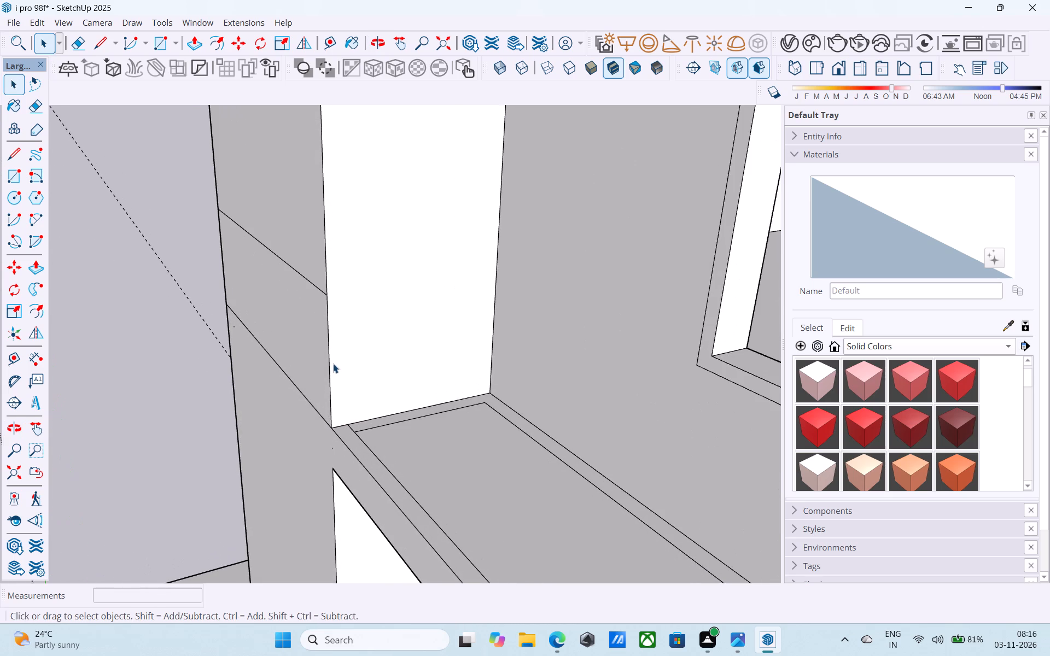
click(329, 331)
key(m)
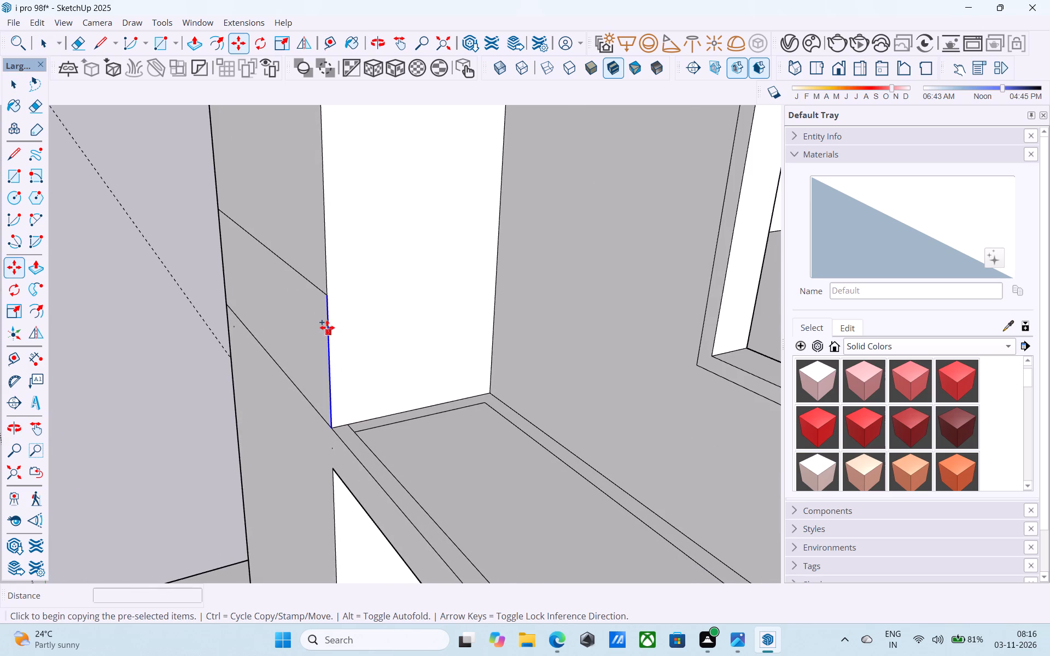
scroll(329, 293, up, 4)
click(326, 300)
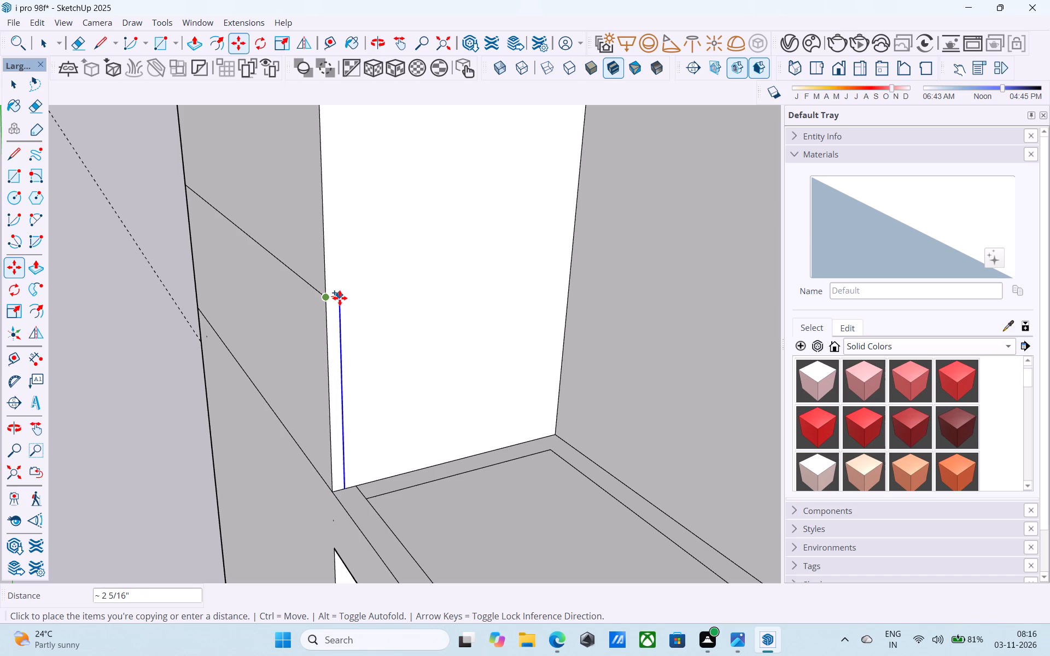
key(4)
text(.5")
key(Return)
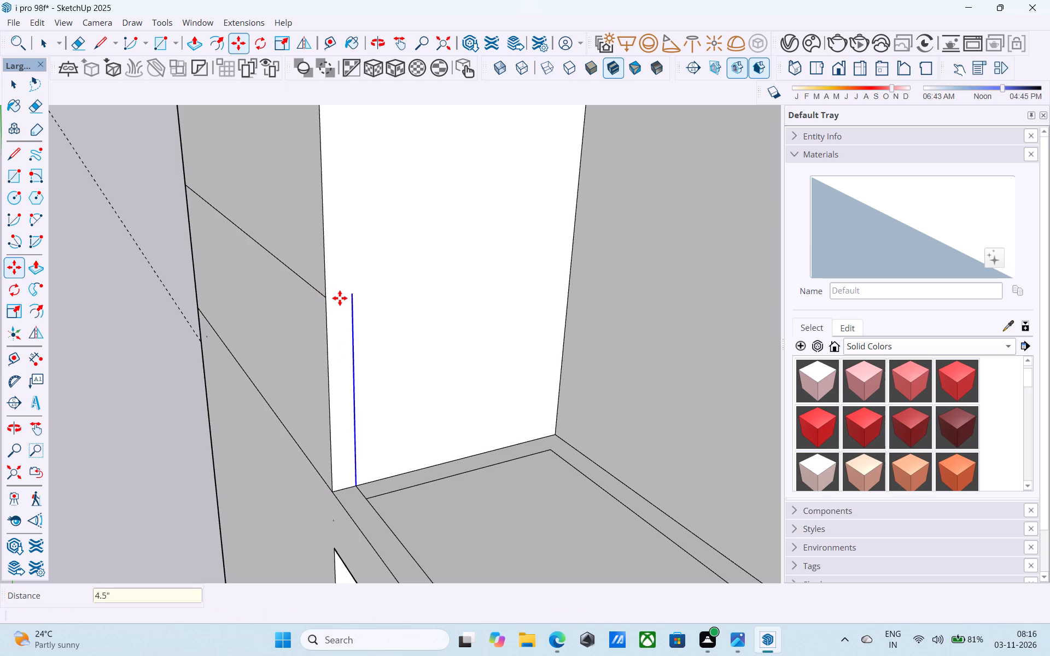
Draw a 4 1/2" line from the copied edge's top to the projecting wall's corner, closing the narrow strip.
key(l)
scroll(340, 298, up, 5)
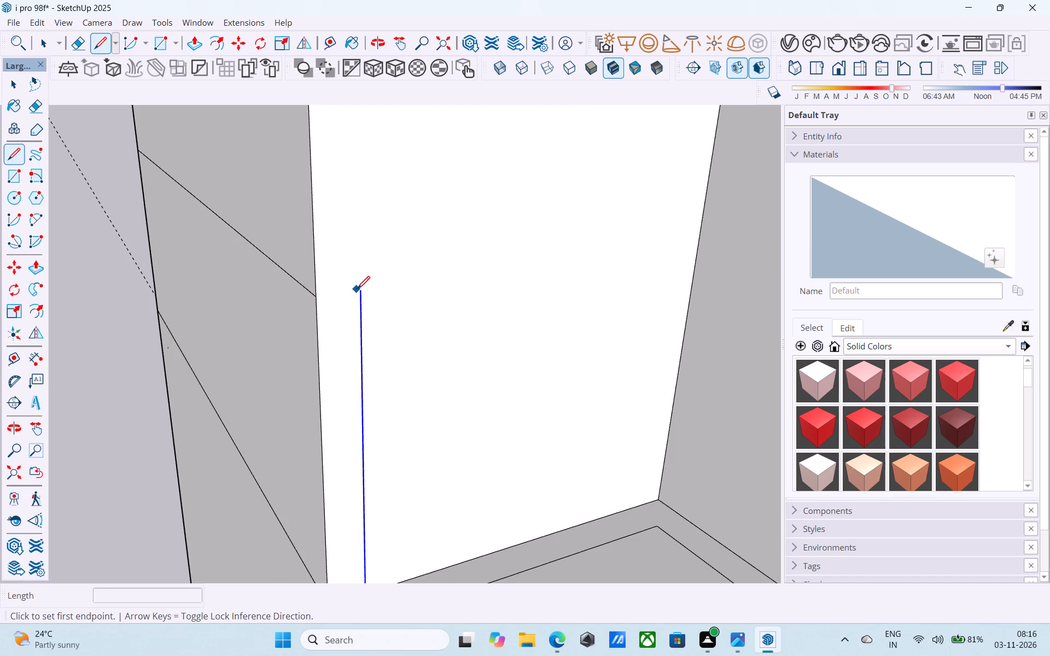
click(361, 290)
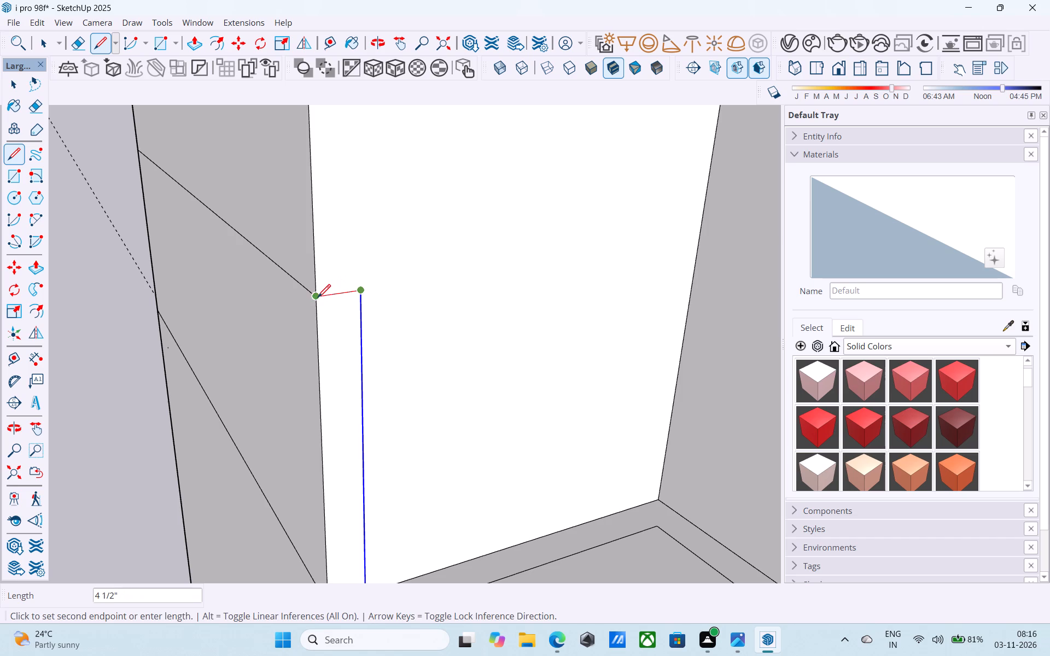
click(318, 298)
scroll(250, 320, down, 5)
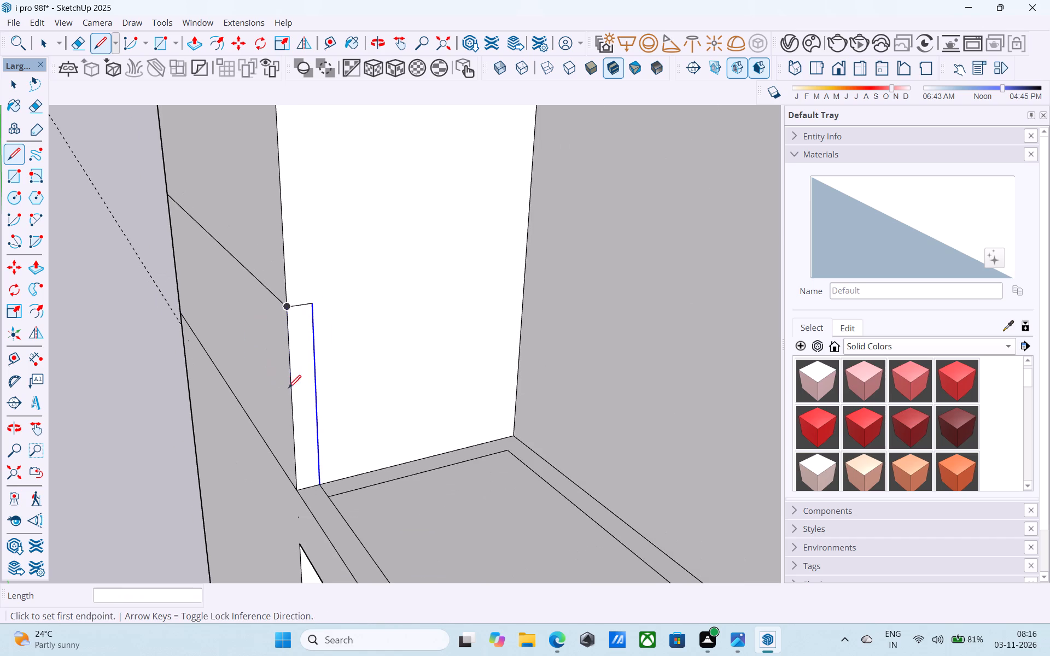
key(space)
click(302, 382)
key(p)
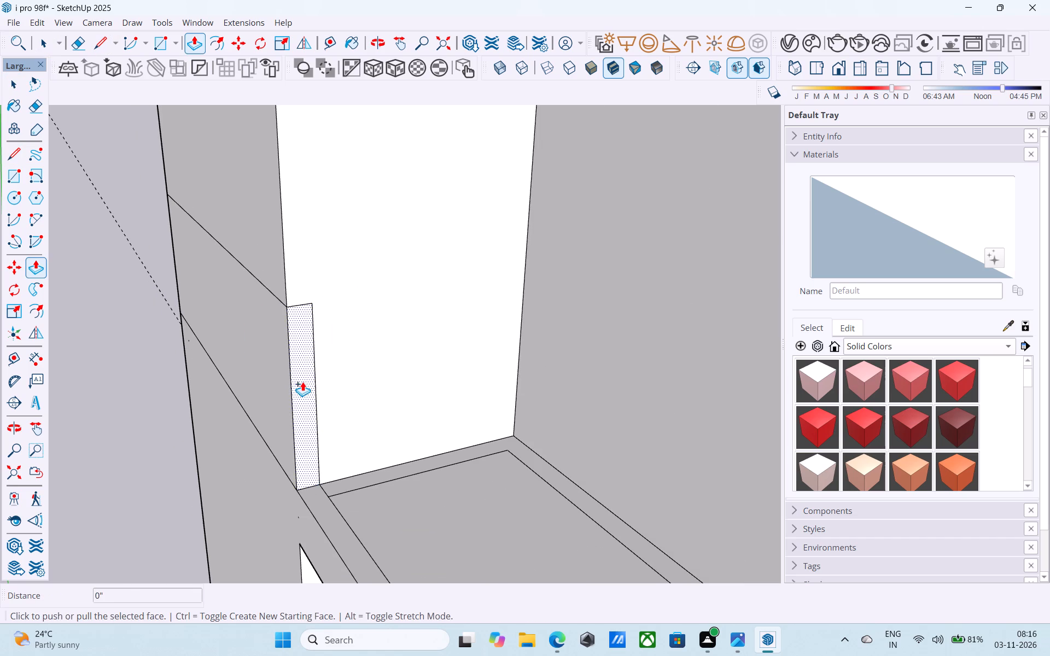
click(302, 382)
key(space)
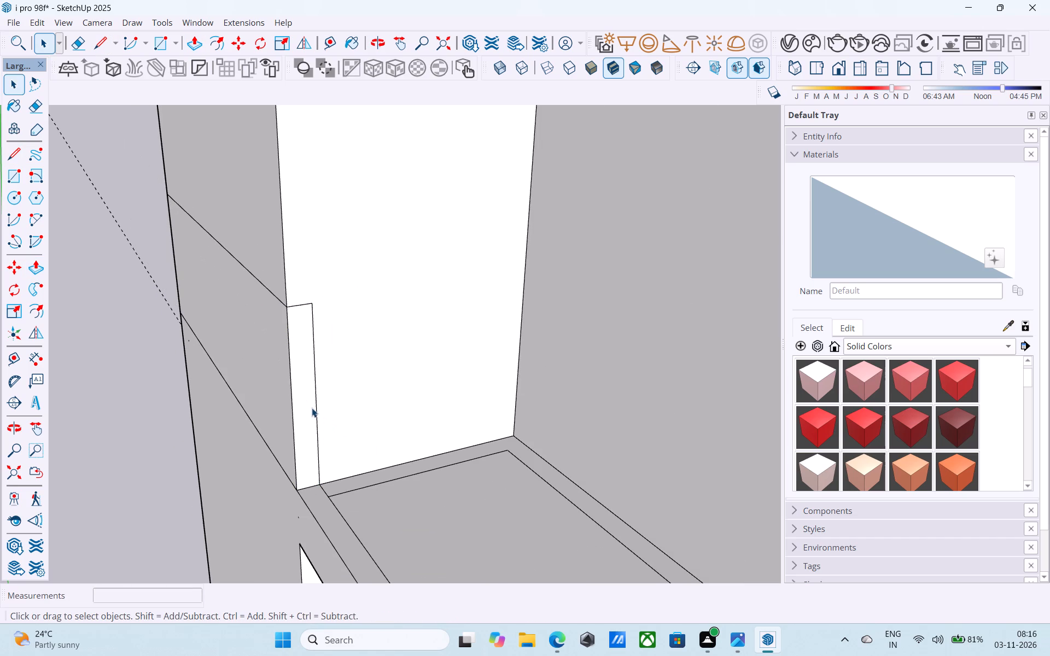
Pull the narrow strip face out 5' along the lowered balcony's front edge with Push/Pull.
click(308, 404)
key(p)
click(308, 404)
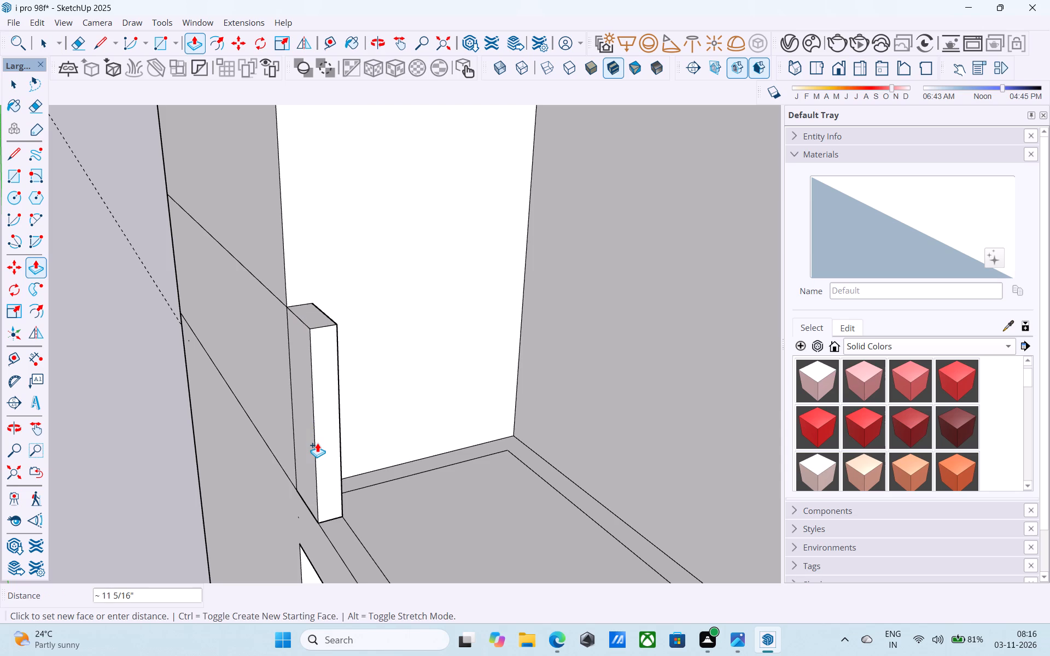
text(6')
key(Return)
text(5')
key(Return)
Pull the top face of the new 5' long balcony wall up 9' to the underside of the slab above.
scroll(317, 443, down, 16)
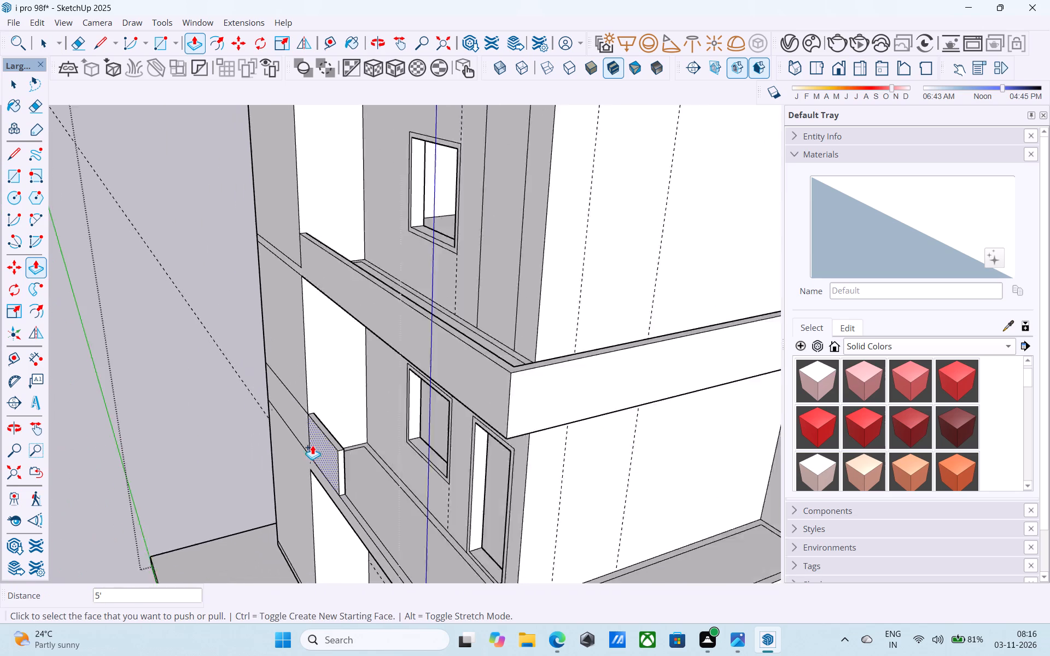
scroll(312, 445, down, 6)
middle_drag(319, 464, 474, 414)
scroll(178, 485, down, 6)
middle_drag(497, 506, 579, 497)
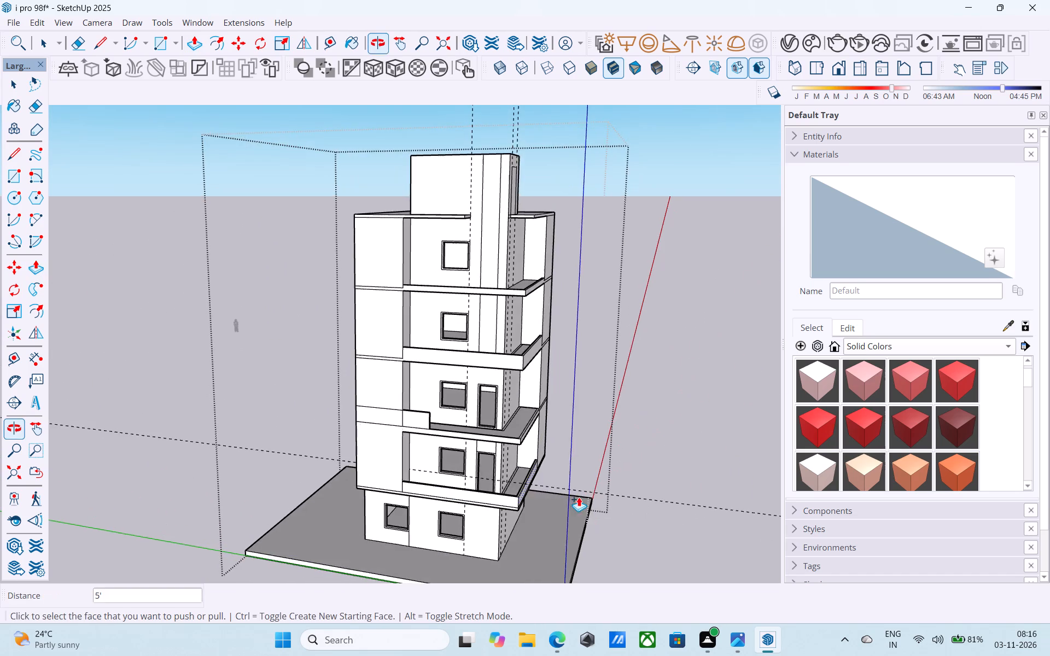
scroll(251, 495, down, 5)
scroll(443, 457, up, 5)
scroll(311, 430, up, 3)
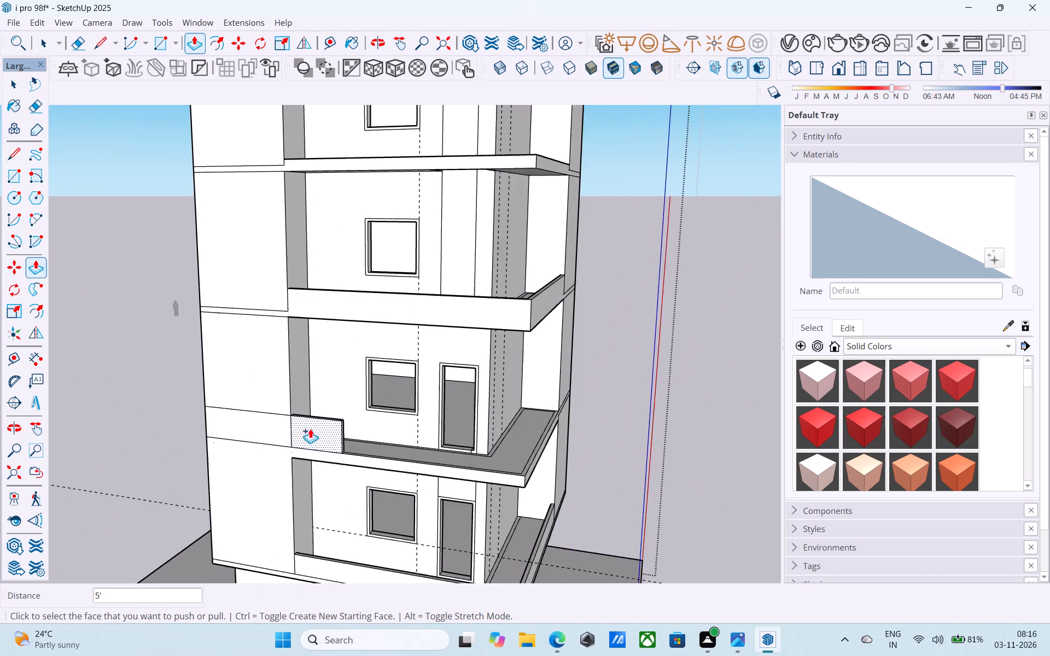
scroll(310, 429, up, 8)
middle_drag(337, 421, 306, 450)
scroll(256, 466, down, 6)
middle_drag(255, 468, 251, 501)
scroll(289, 484, up, 14)
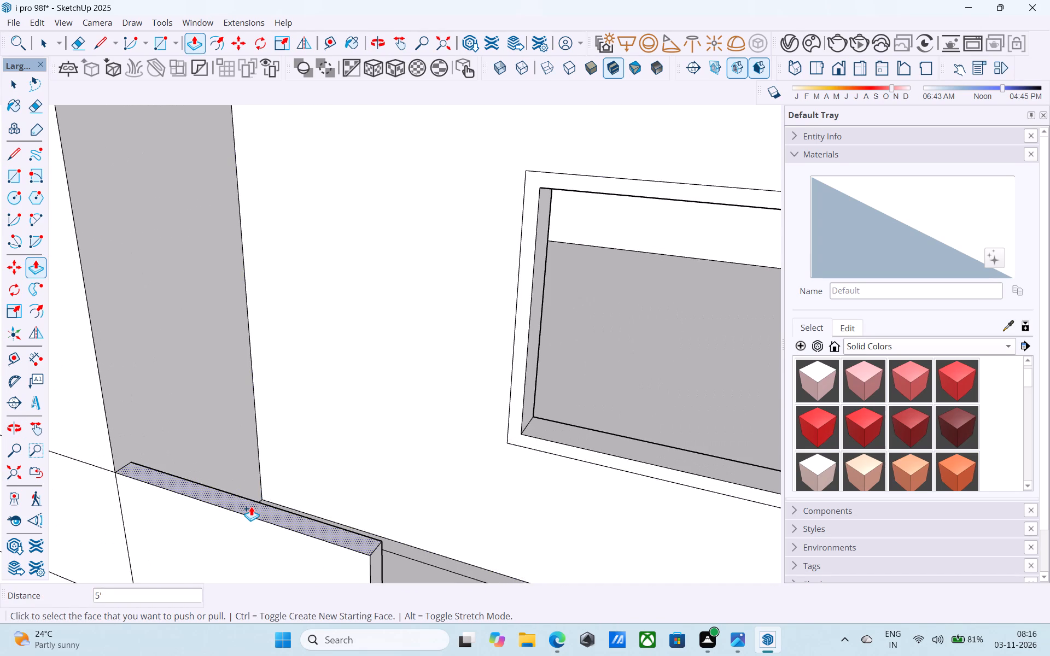
click(251, 506)
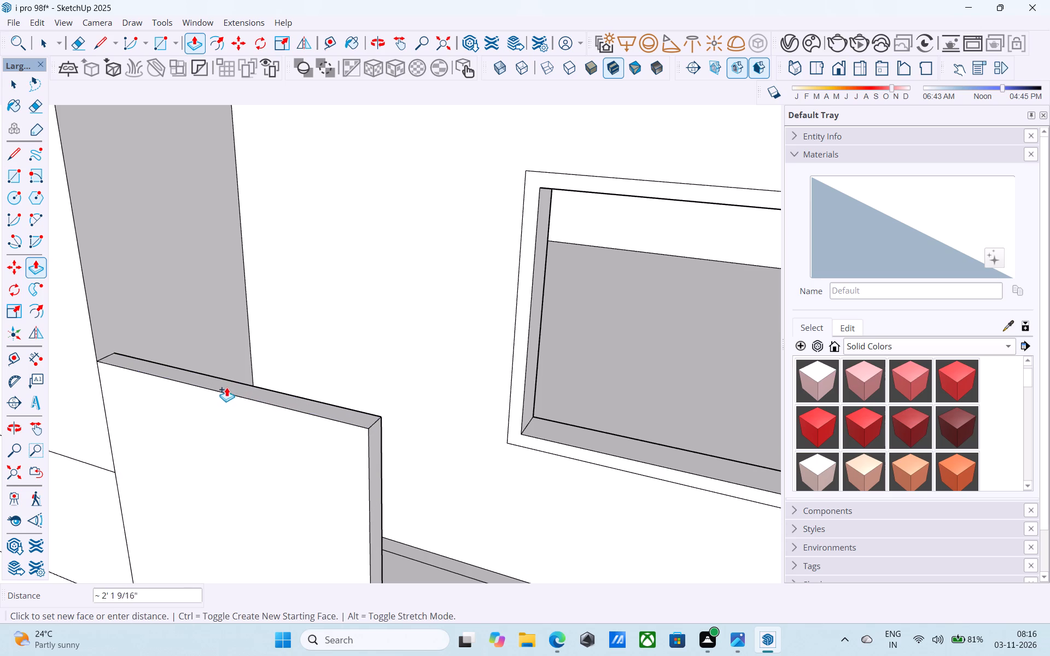
scroll(225, 385, down, 5)
middle_drag(225, 385, 230, 258)
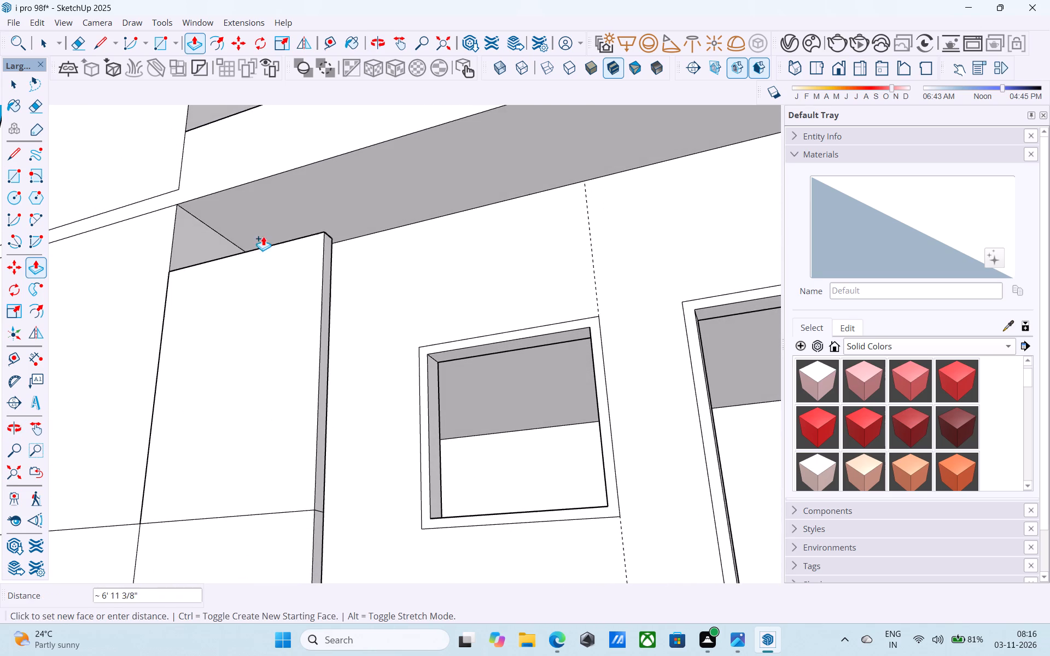
click(349, 184)
Examine the full-height balcony wall within the whole building from the front and the side.
scroll(235, 335, down, 13)
middle_drag(195, 448, 194, 452)
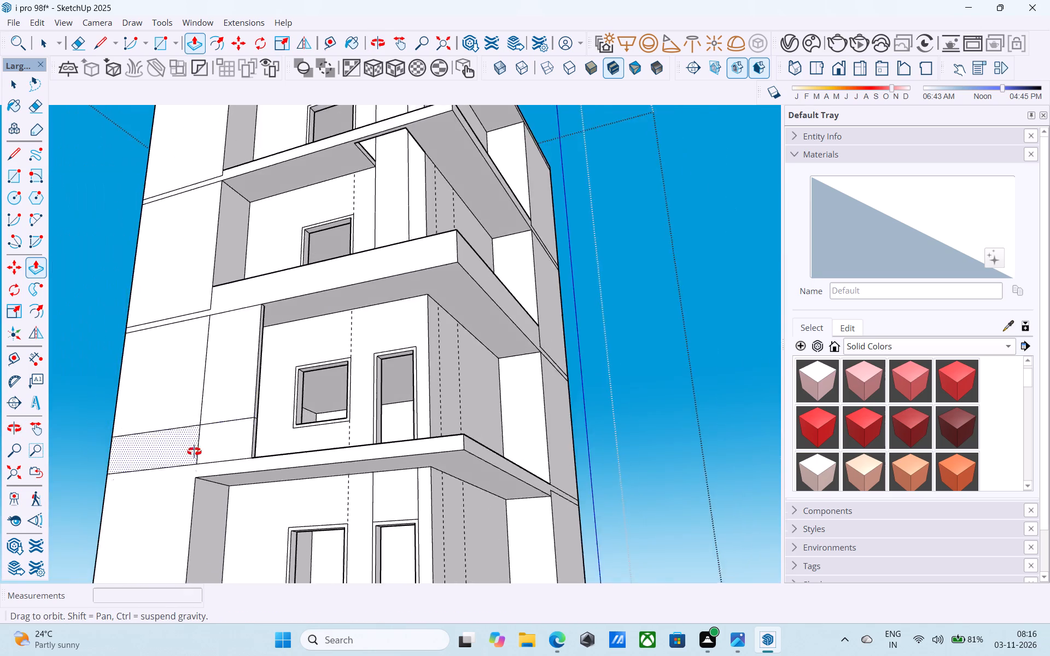
middle_drag(194, 452, 230, 553)
scroll(184, 401, down, 11)
middle_drag(183, 377, 173, 382)
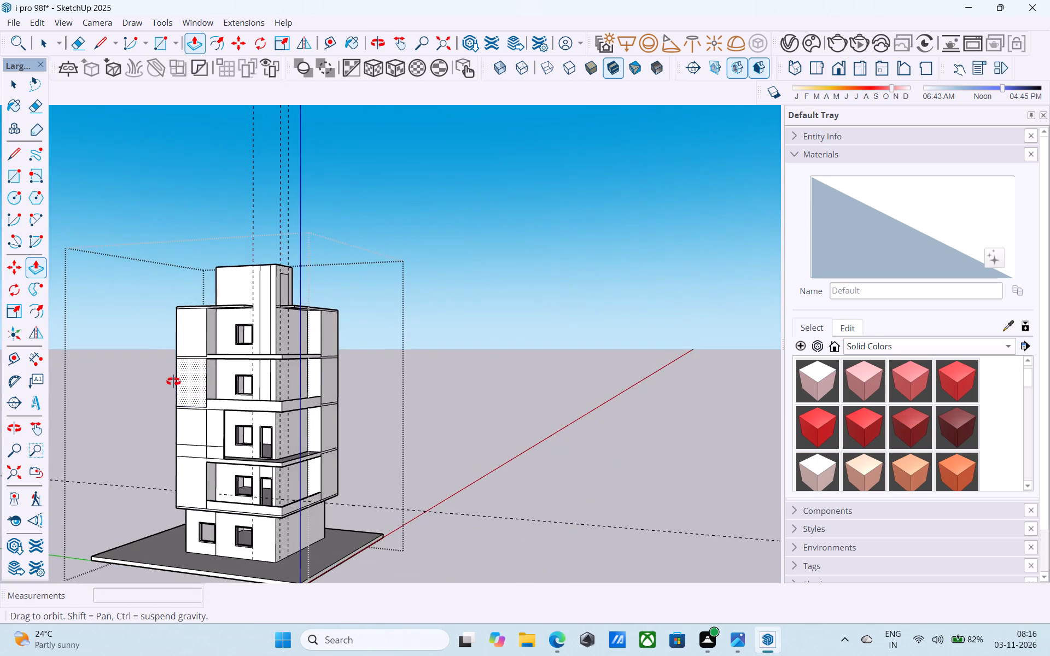
middle_drag(173, 382, 520, 462)
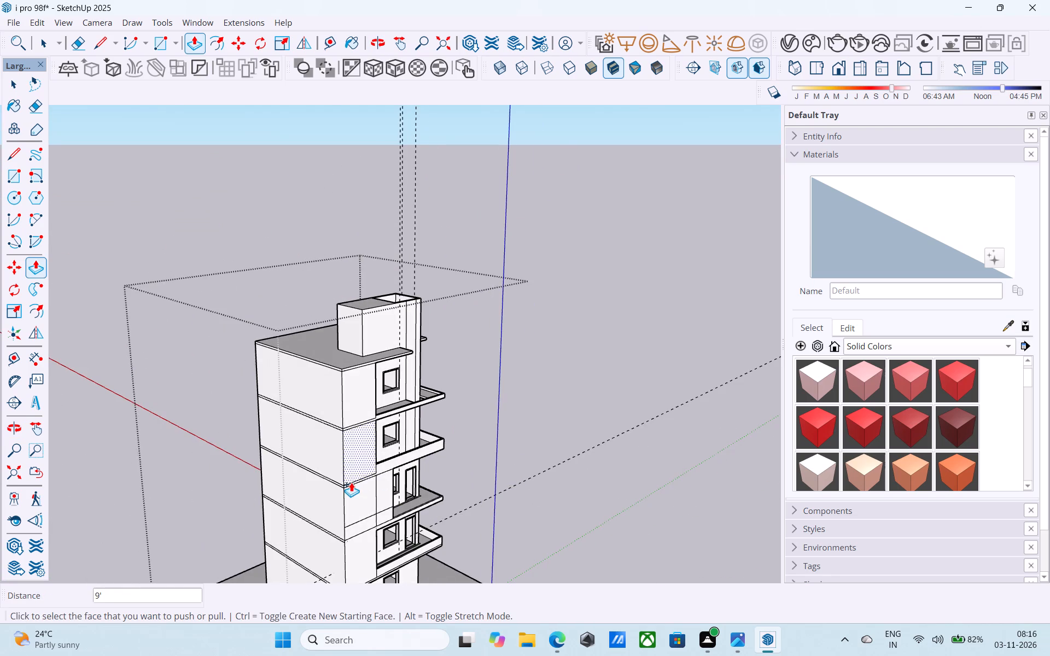
Draw a horizontal line from the parapet top of the second-from-top storey's balcony across the adjoining wall to the building's outer corner.
scroll(351, 482, up, 18)
key(l)
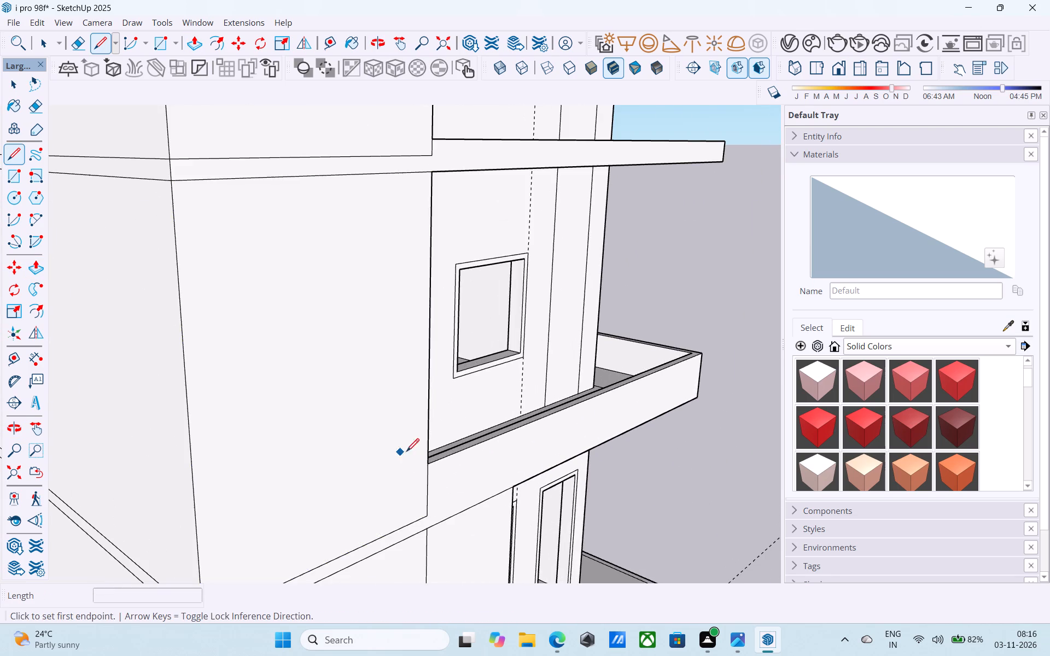
scroll(419, 468, up, 4)
click(430, 465)
scroll(430, 465, down, 6)
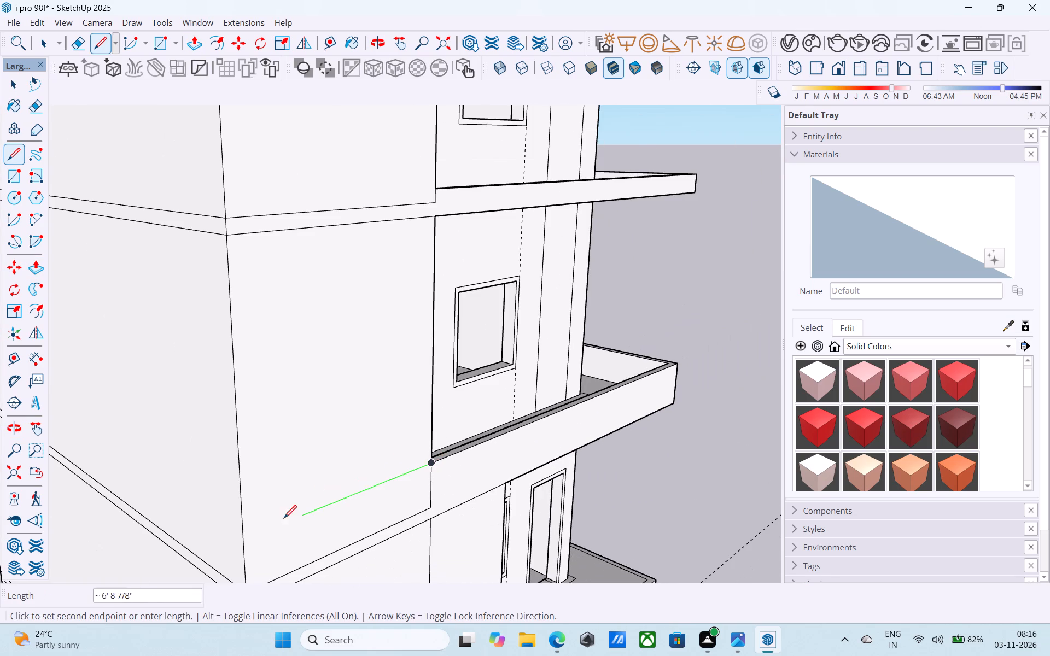
click(241, 541)
Draw a 10' vertical line from that parapet's inner corner to the underside of the slab above, marking off a narrow wall strip.
scroll(575, 423, down, 5)
middle_drag(565, 424, 215, 491)
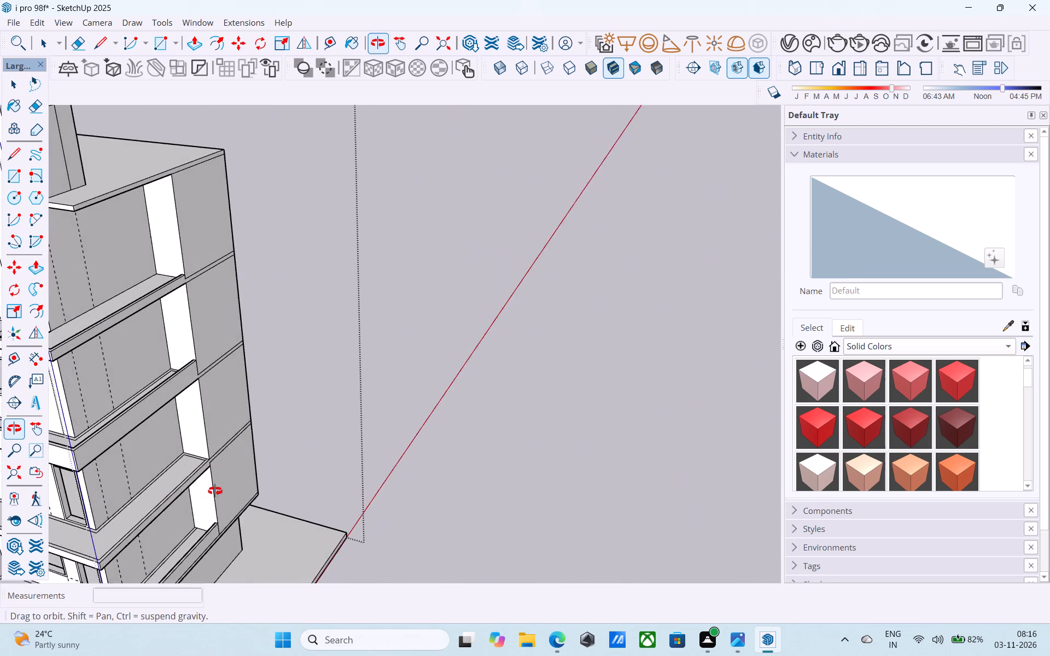
middle_drag(215, 491, 226, 489)
scroll(646, 377, down, 11)
middle_drag(539, 414, 347, 411)
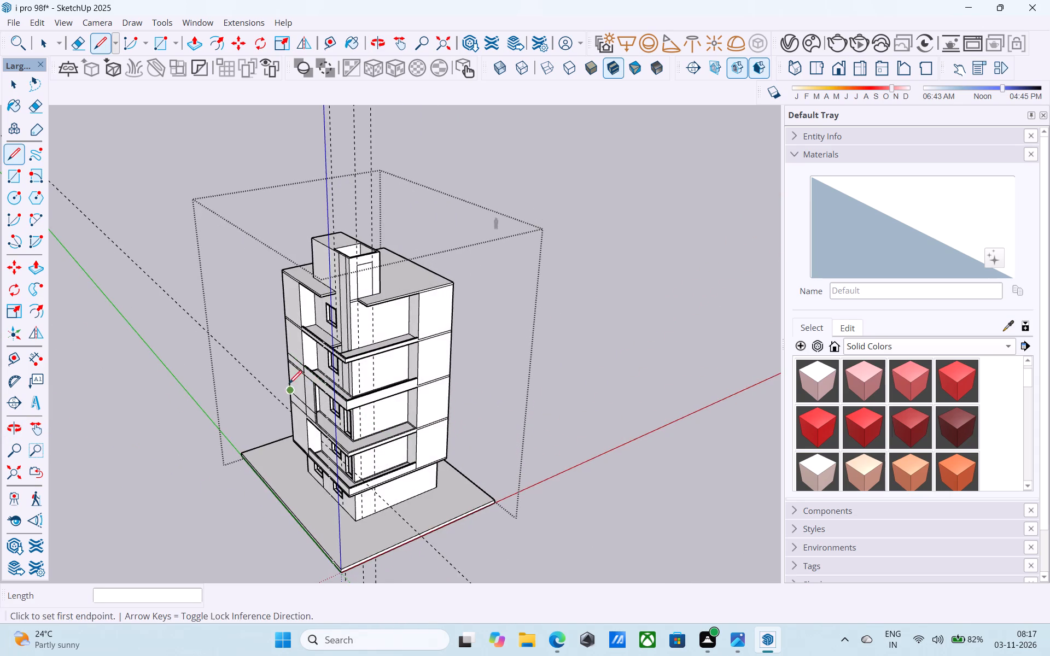
scroll(293, 374, up, 20)
scroll(293, 374, up, 3)
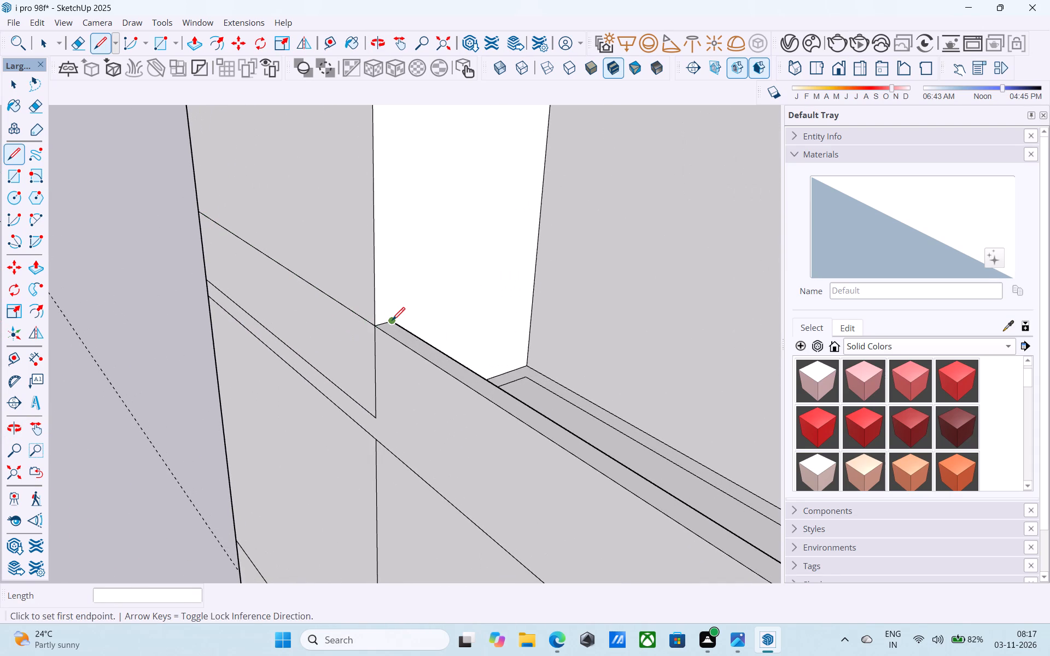
click(392, 321)
scroll(393, 322, down, 12)
middle_drag(406, 292, 389, 295)
scroll(393, 314, down, 10)
middle_drag(394, 314, 400, 229)
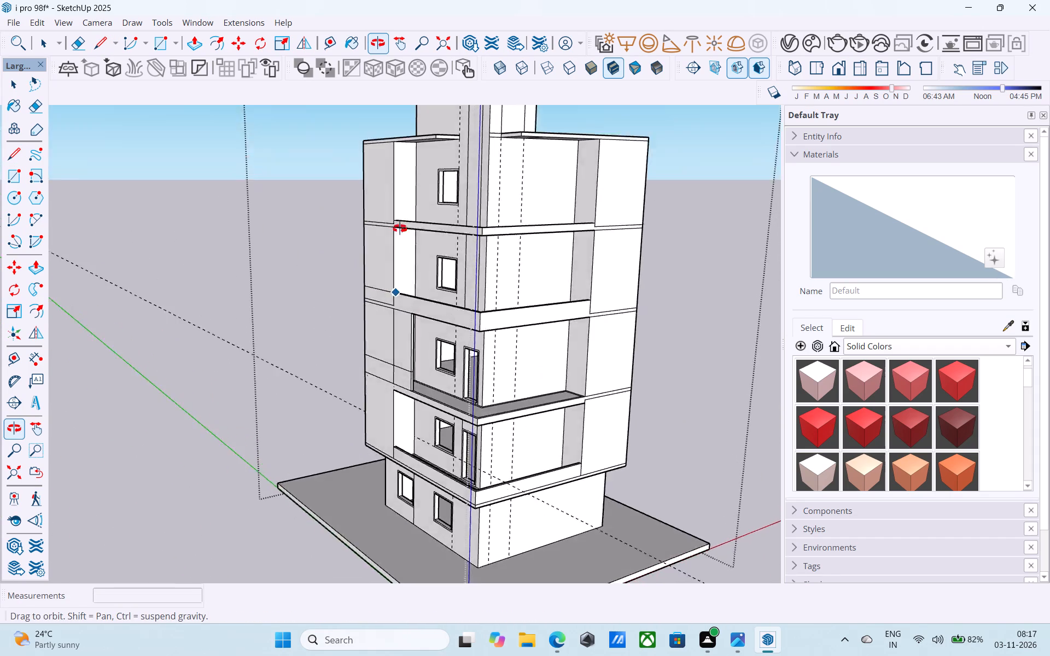
middle_drag(400, 229, 340, 198)
scroll(404, 218, up, 12)
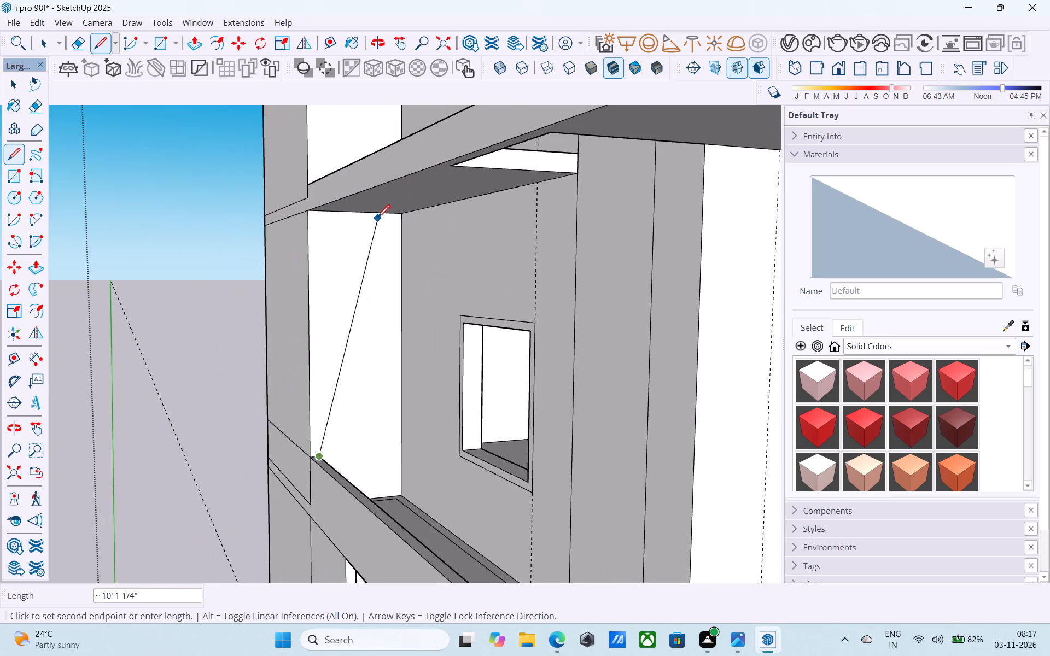
scroll(377, 219, up, 3)
click(301, 210)
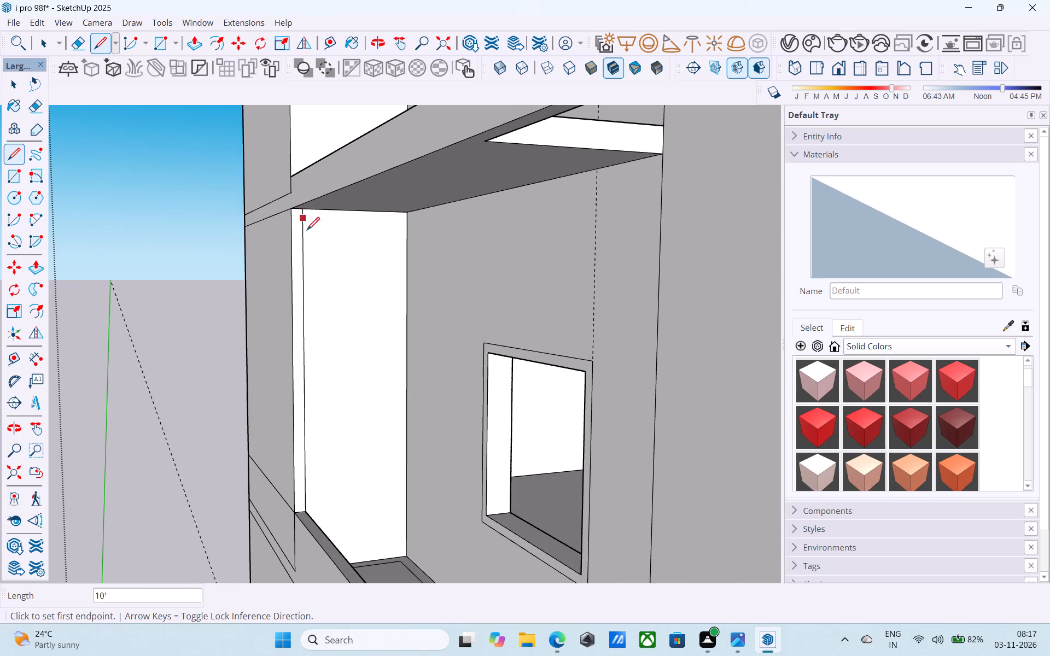
Pull the narrow vertical strip out 5' along the balcony parapet with Push/Pull to form a partial front wall.
key(space)
click(299, 317)
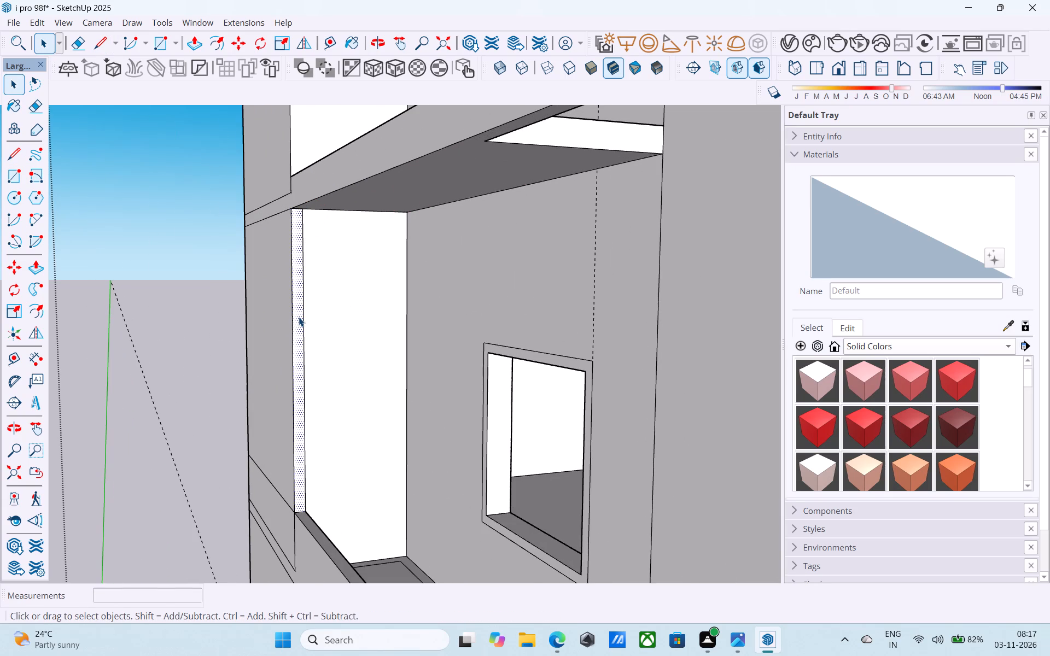
key(p)
click(299, 317)
scroll(339, 352, down, 3)
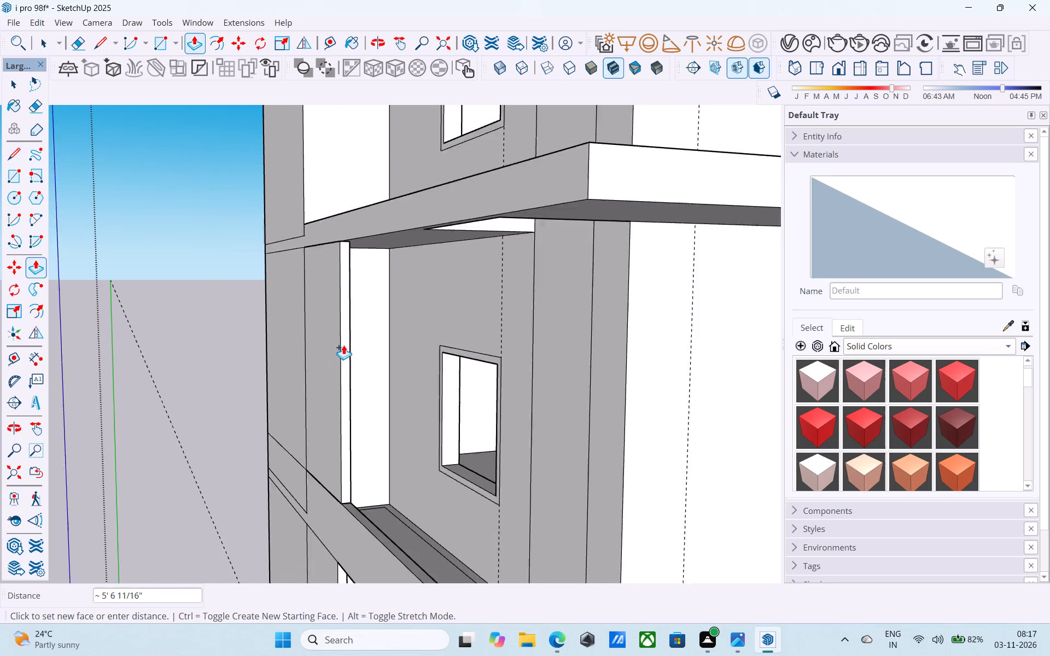
scroll(343, 345, down, 7)
click(342, 511)
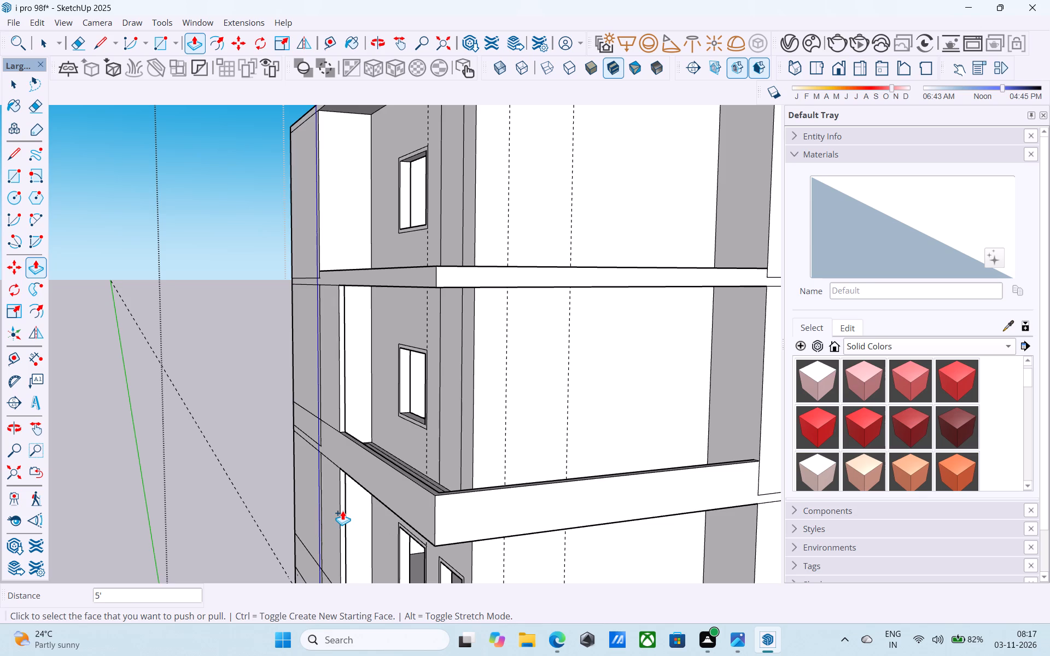
Examine the new 5' front wall within the whole building from the front and the side.
scroll(343, 513, down, 6)
middle_drag(343, 514, 690, 511)
middle_drag(690, 511, 526, 500)
scroll(457, 495, down, 2)
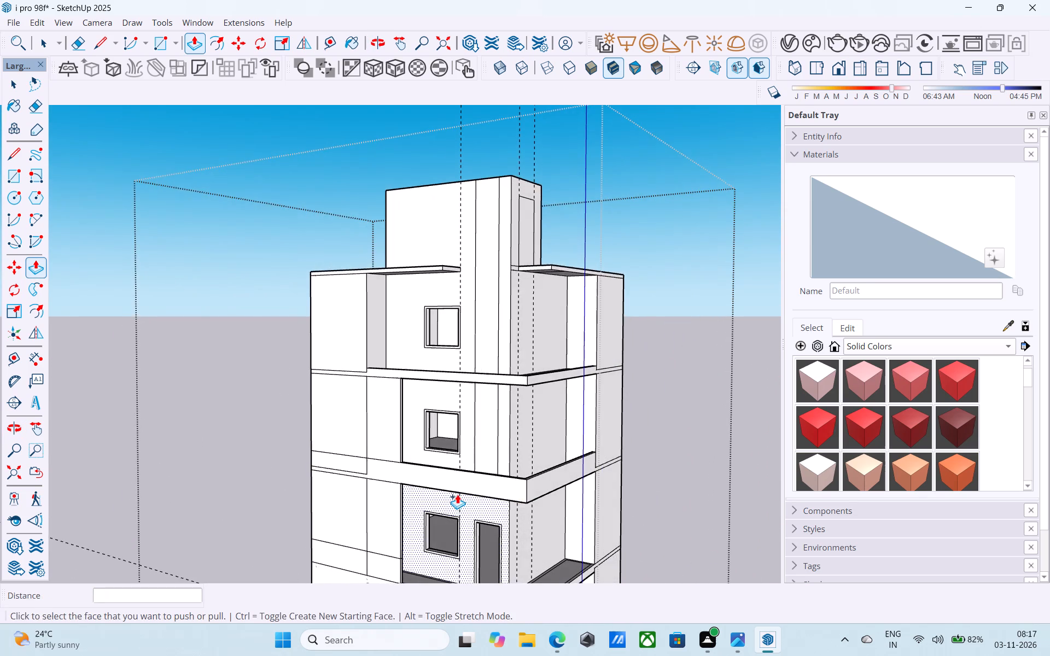
scroll(457, 494, down, 3)
middle_drag(432, 490, 392, 518)
middle_drag(384, 484, 355, 438)
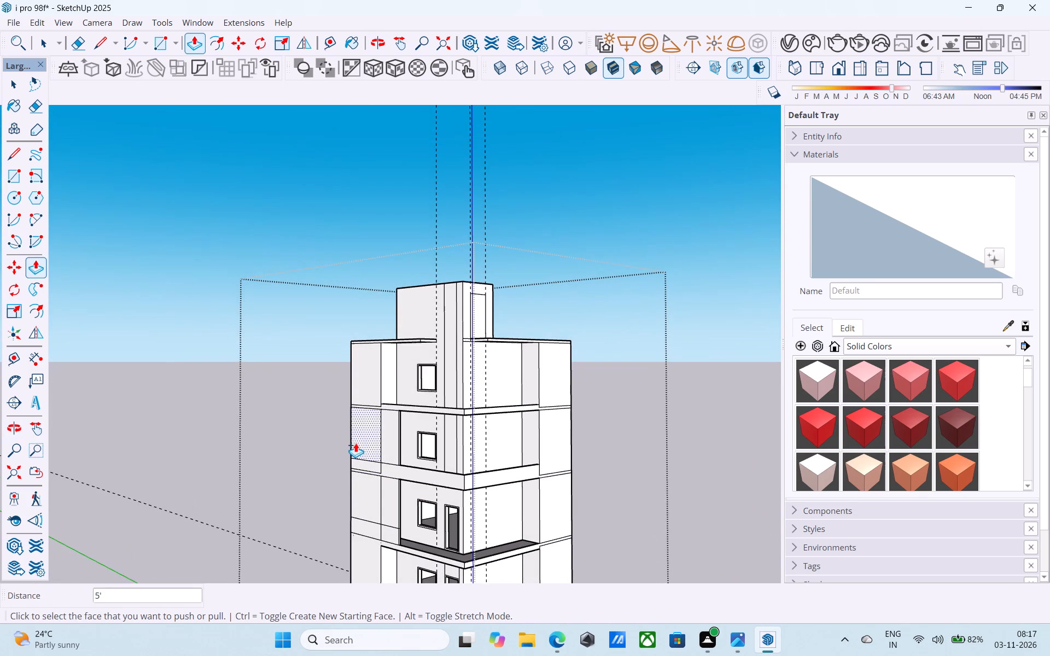
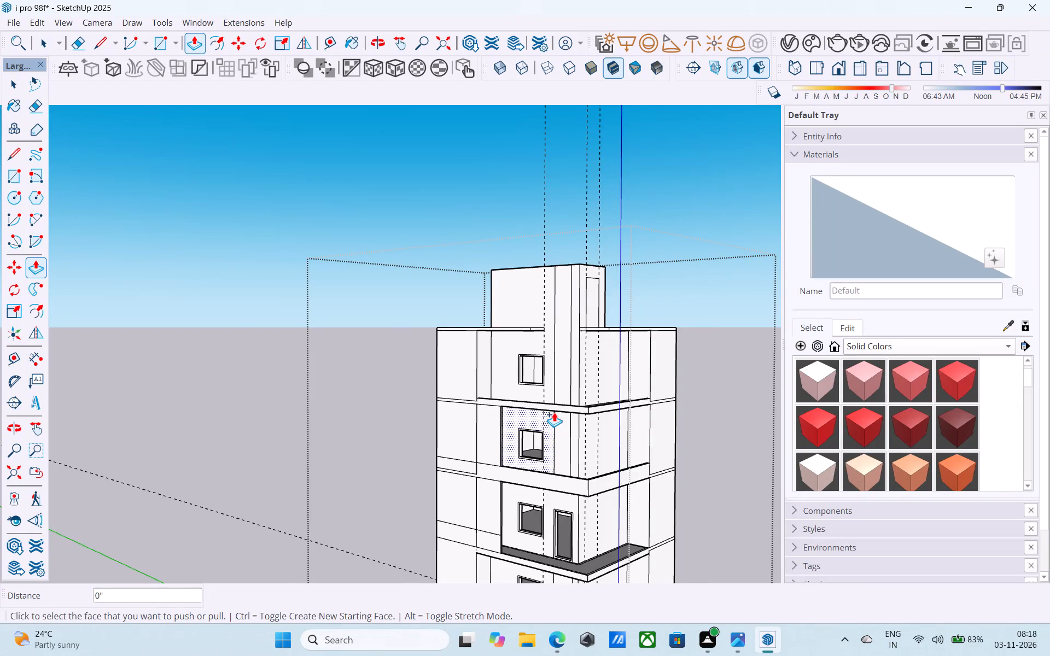
Draw a vertical line about 11' 6" long on the top-floor recess's side wall, from the parapet's inner corner to the ceiling.
scroll(554, 412, up, 6)
key(space)
scroll(548, 415, down, 5)
middle_drag(547, 414, 384, 465)
scroll(432, 430, up, 18)
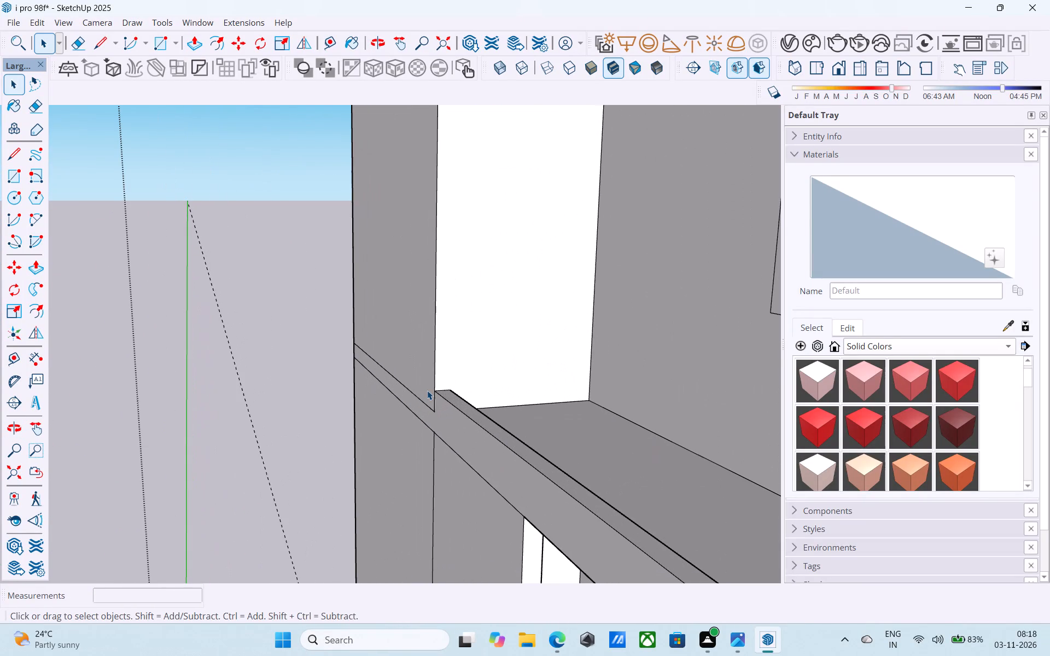
scroll(427, 390, up, 2)
key(l)
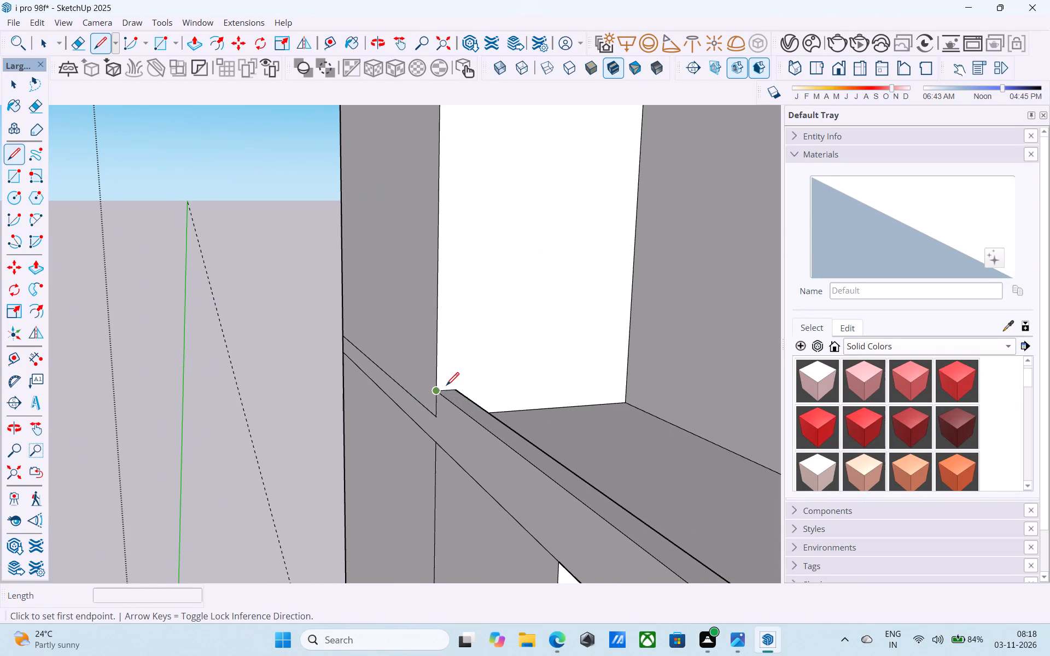
click(452, 388)
scroll(449, 388, down, 6)
shift+middle_drag(449, 388, 474, 526)
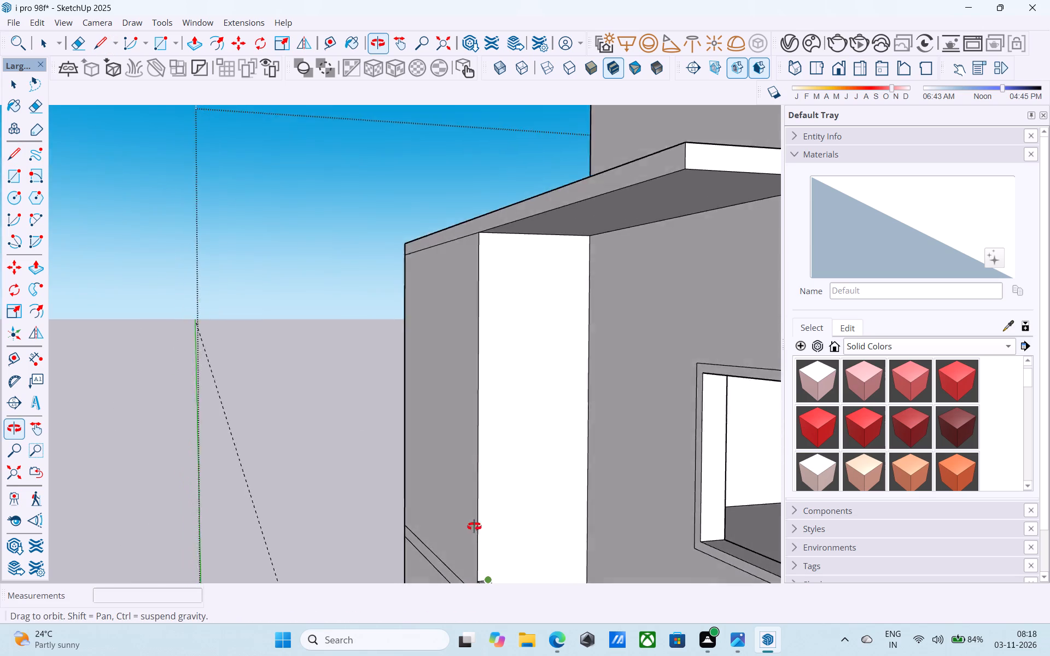
shift+middle_drag(474, 526, 433, 500)
scroll(491, 226, up, 10)
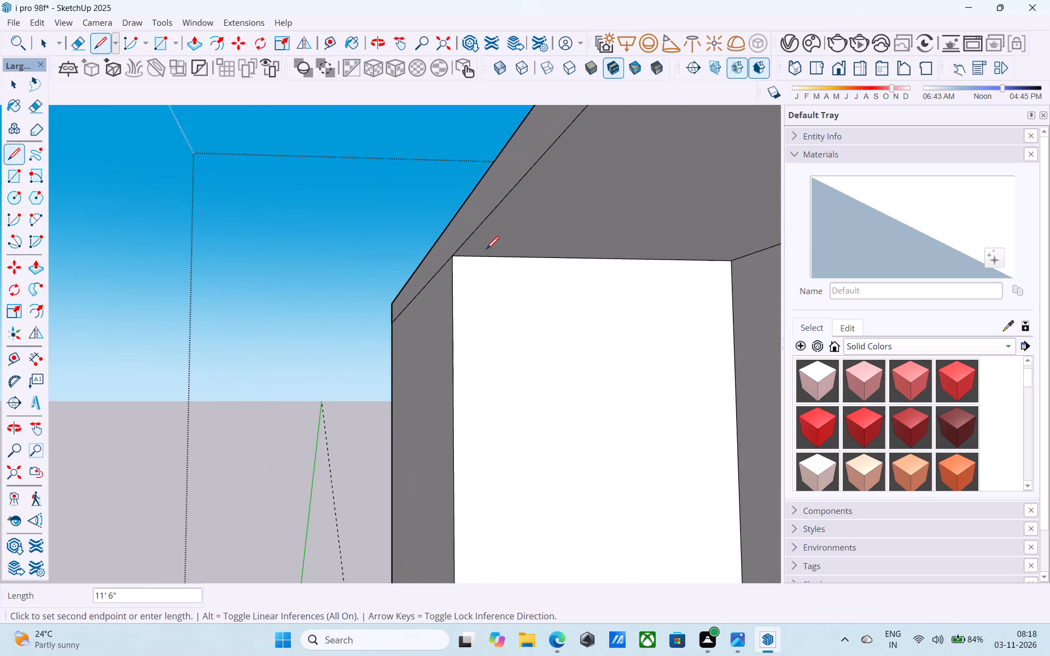
scroll(477, 259, down, 6)
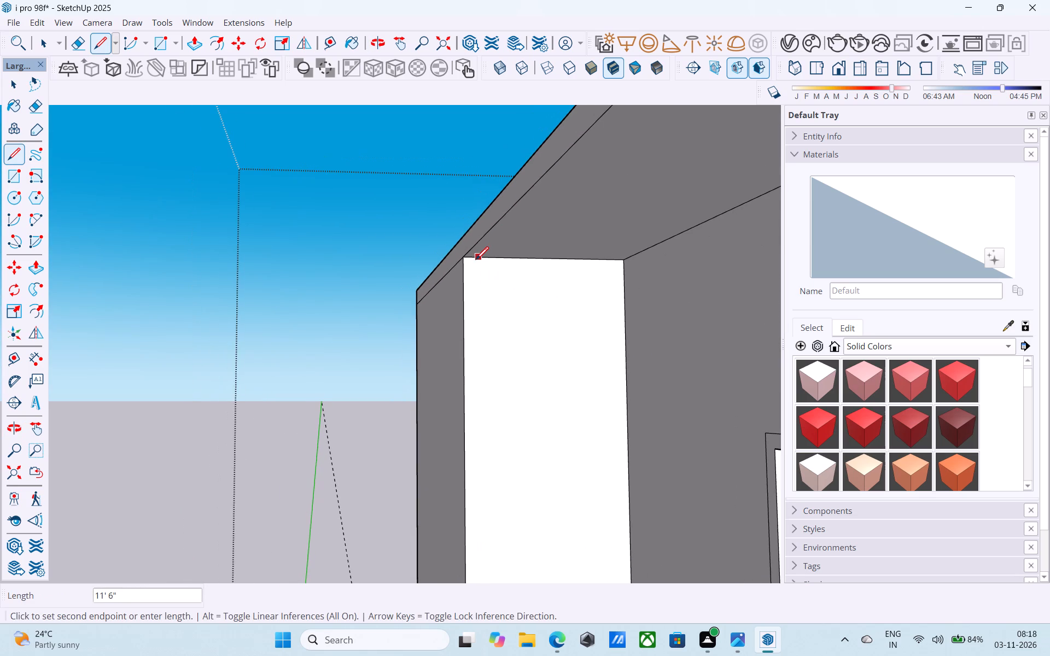
scroll(478, 264, up, 4)
middle_drag(478, 264, 531, 291)
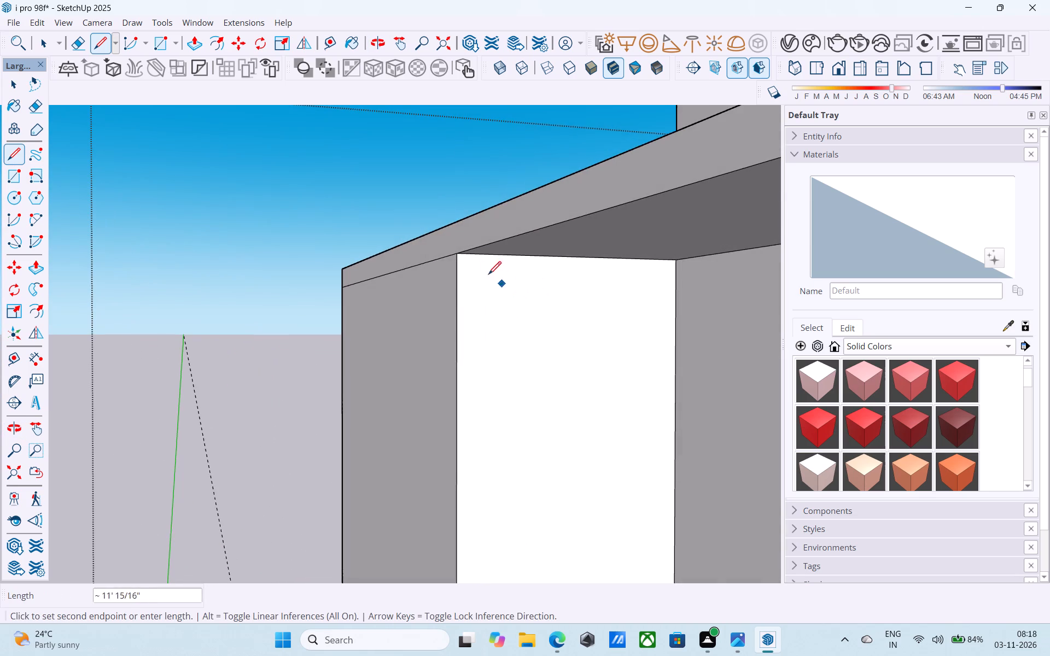
scroll(481, 271, up, 4)
click(481, 243)
Push/Pull the narrow strip on the top-floor recess's side wall outward 5' to extend the front wall.
scroll(458, 213, down, 10)
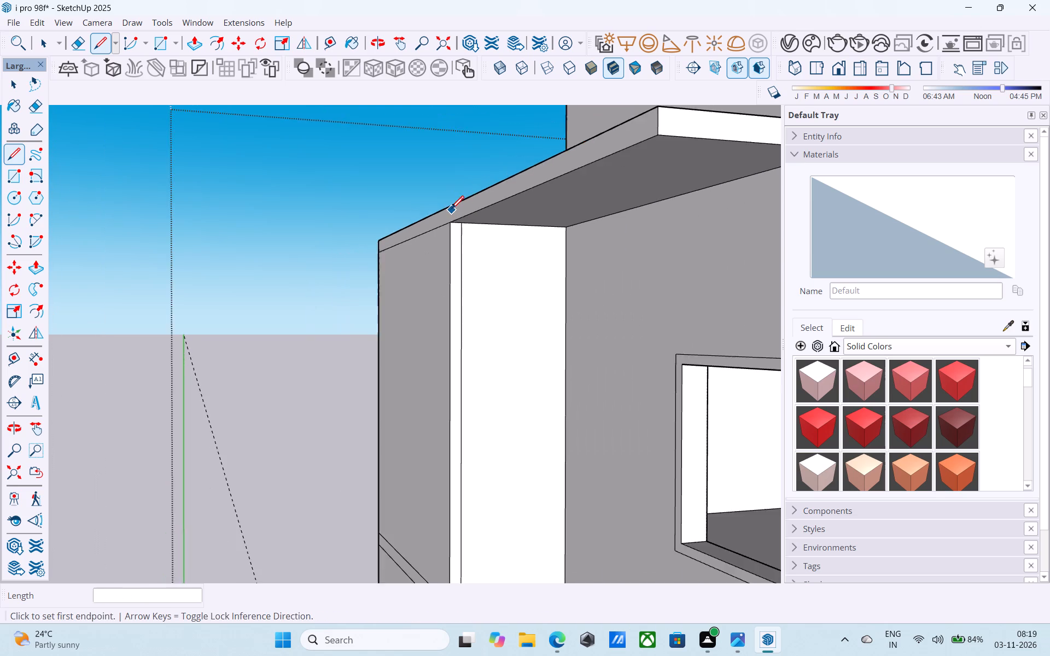
scroll(451, 210, down, 12)
middle_drag(450, 260, 450, 278)
scroll(448, 308, up, 6)
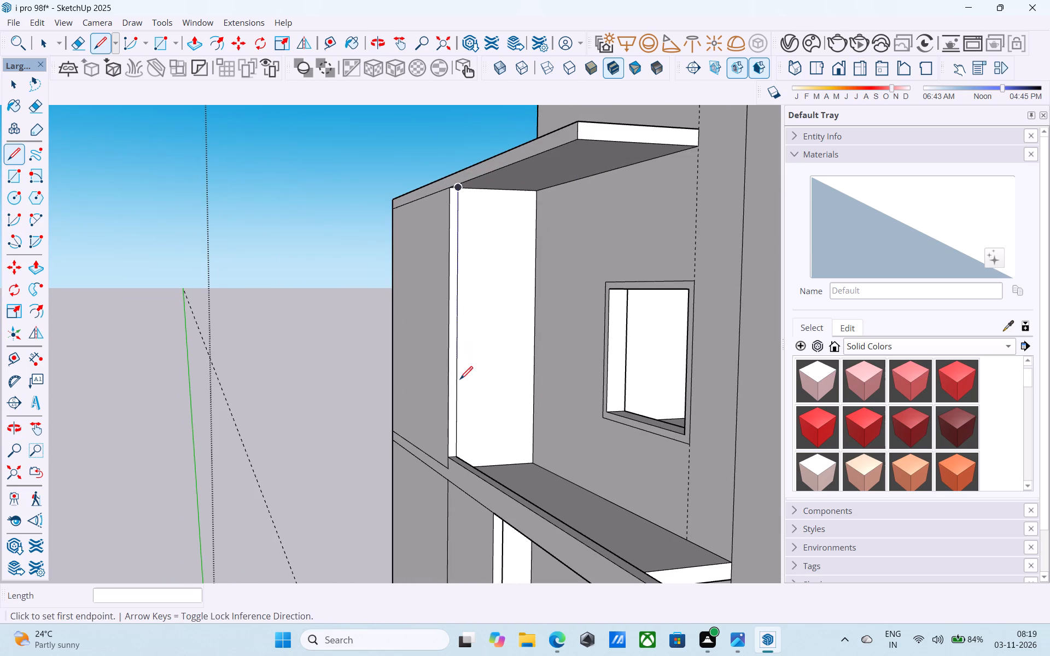
key(space)
click(451, 399)
scroll(454, 402, up, 5)
click(454, 402)
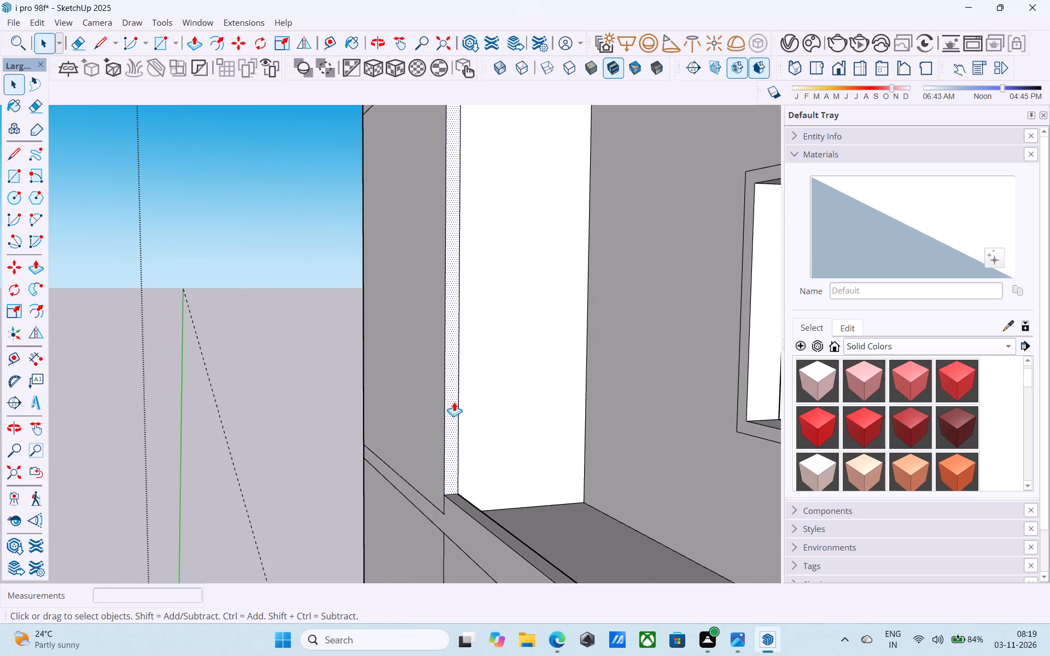
key(p)
click(454, 402)
scroll(454, 402, down, 11)
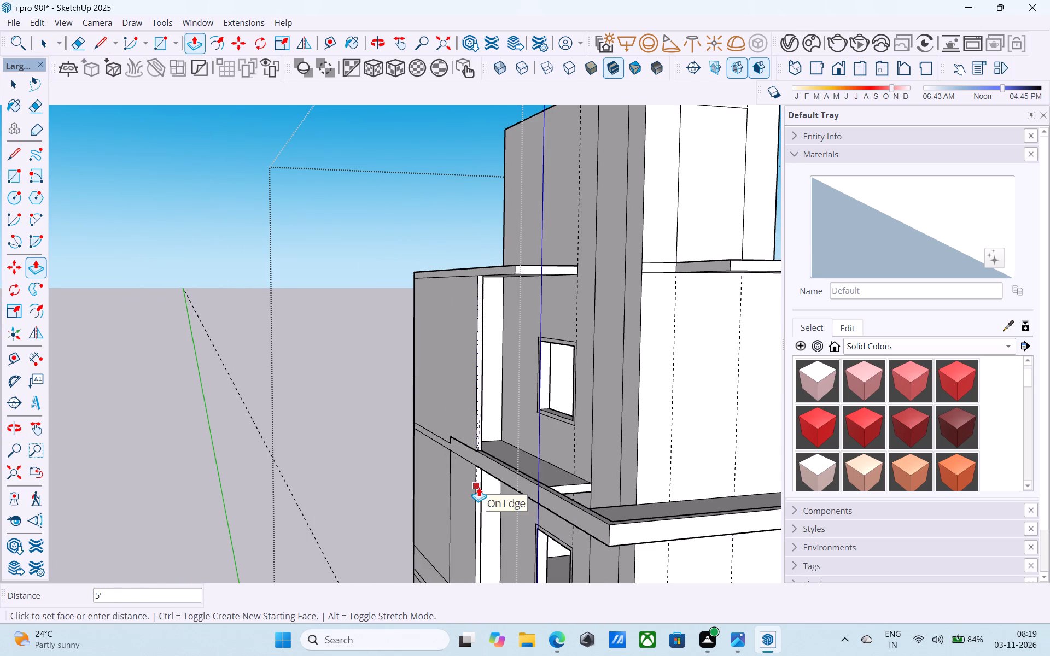
click(479, 487)
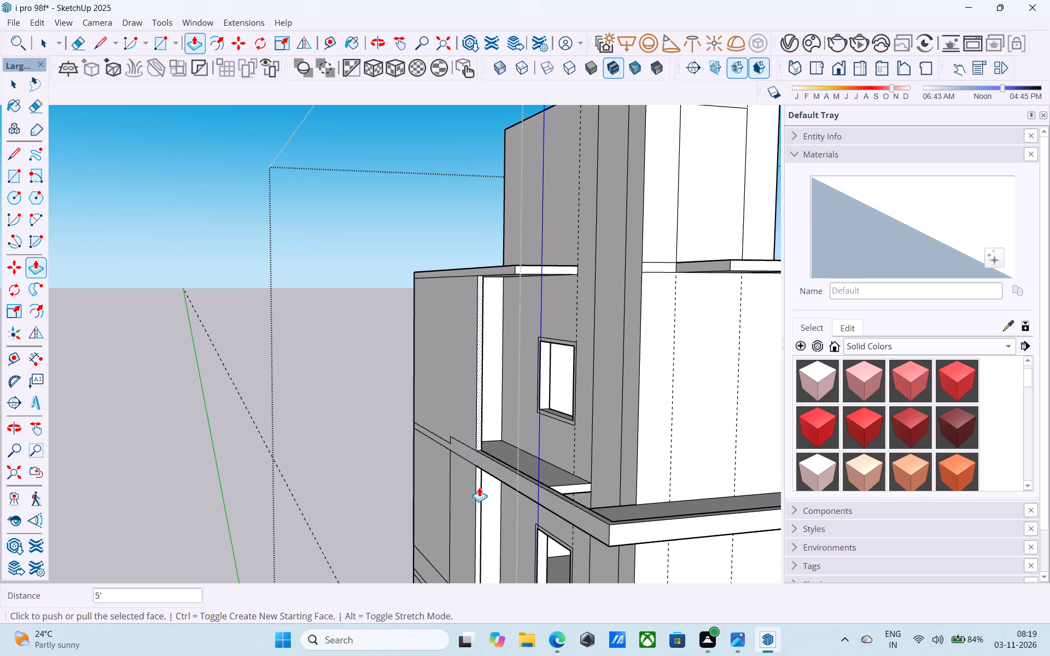
Draw a 9' 6" vertical line on the first-floor balcony's side wall, from the parapet's inner corner to the ceiling.
scroll(479, 487, down, 7)
middle_drag(479, 487, 782, 461)
scroll(602, 458, down, 12)
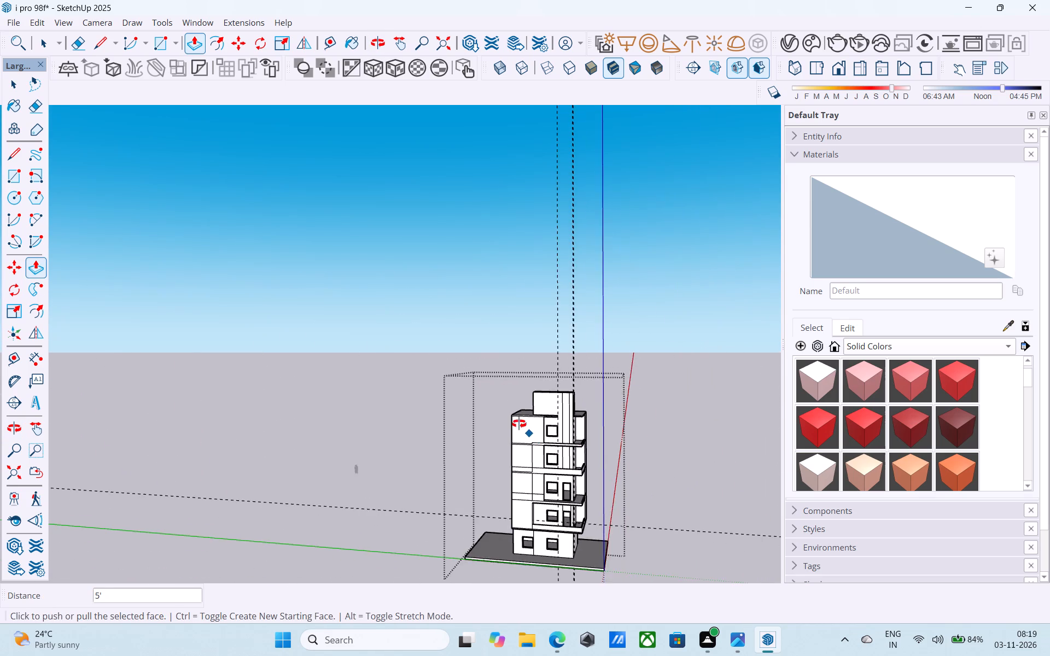
middle_drag(527, 431, 490, 396)
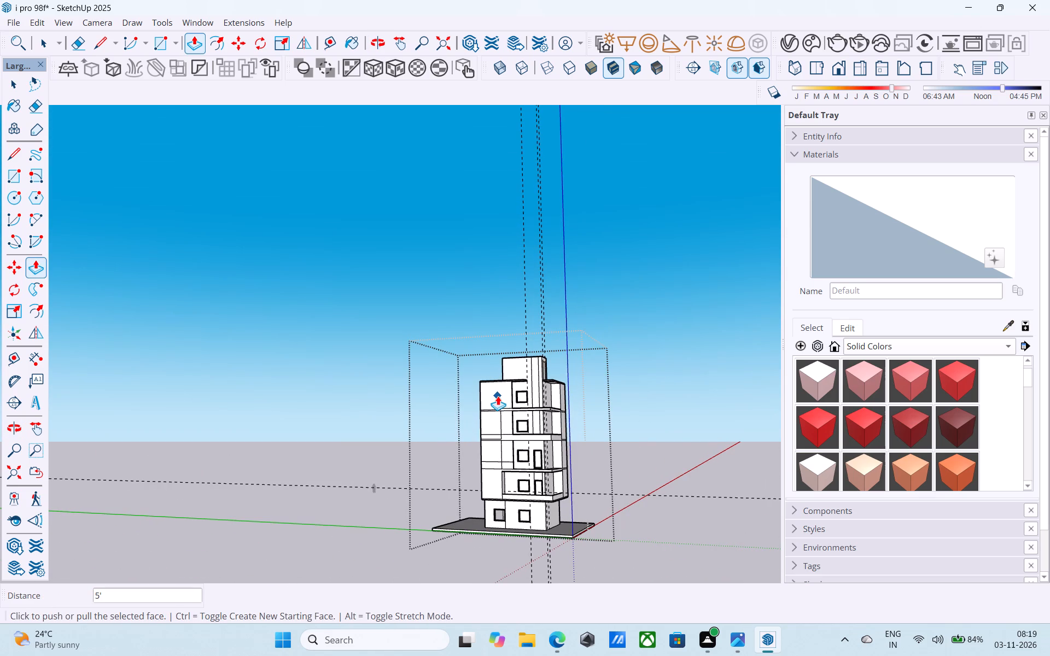
scroll(501, 396, down, 6)
middle_drag(501, 396, 492, 437)
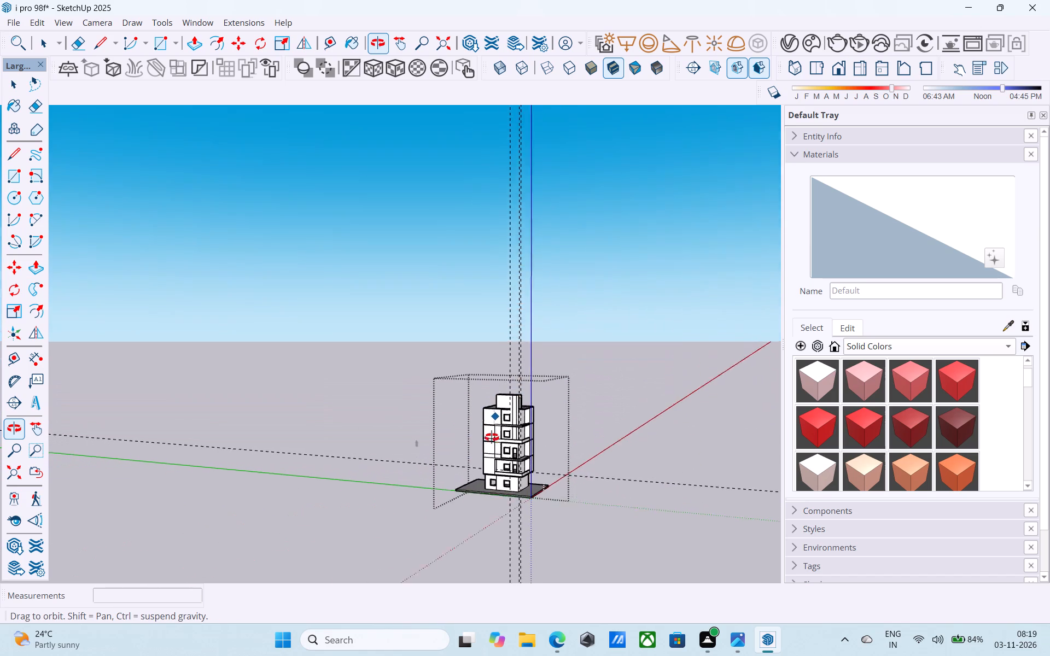
middle_drag(492, 437, 496, 445)
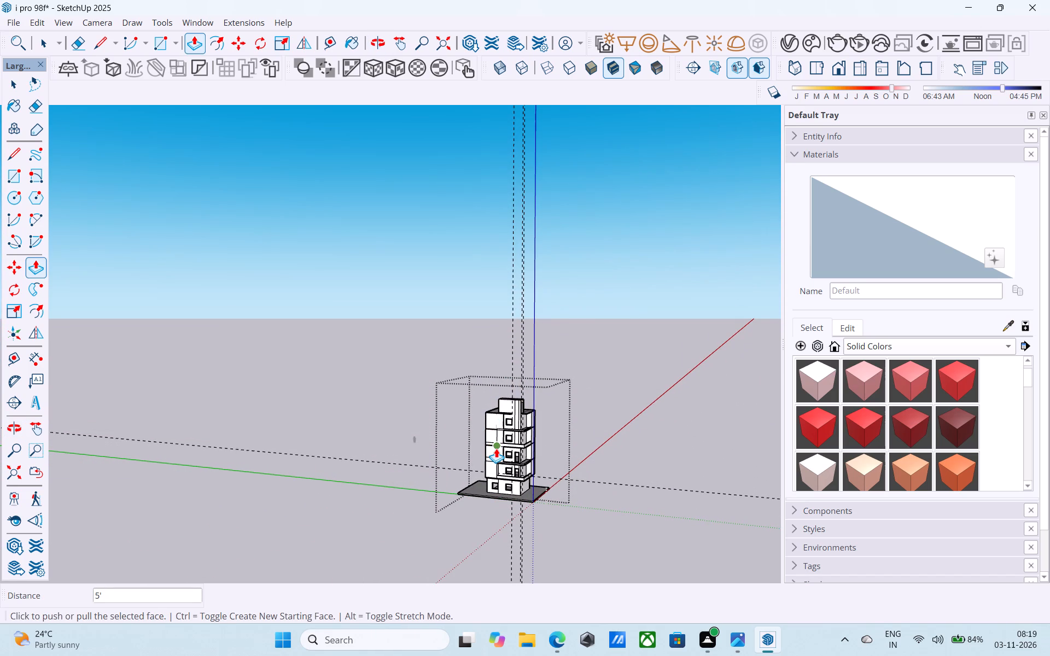
scroll(498, 477, up, 18)
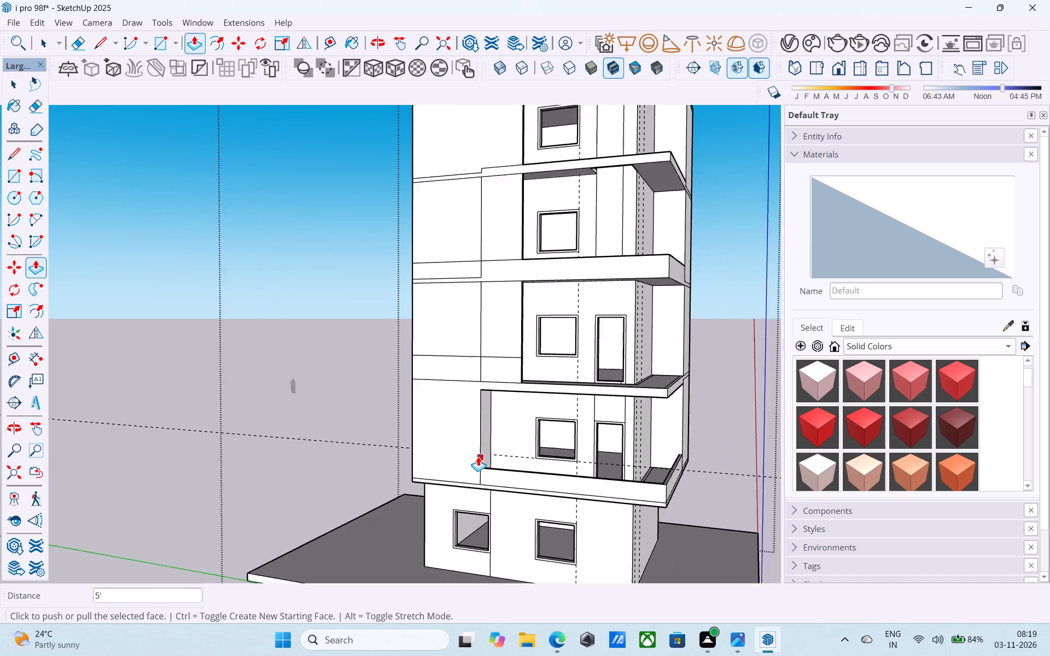
scroll(478, 456, up, 11)
middle_drag(468, 452, 163, 429)
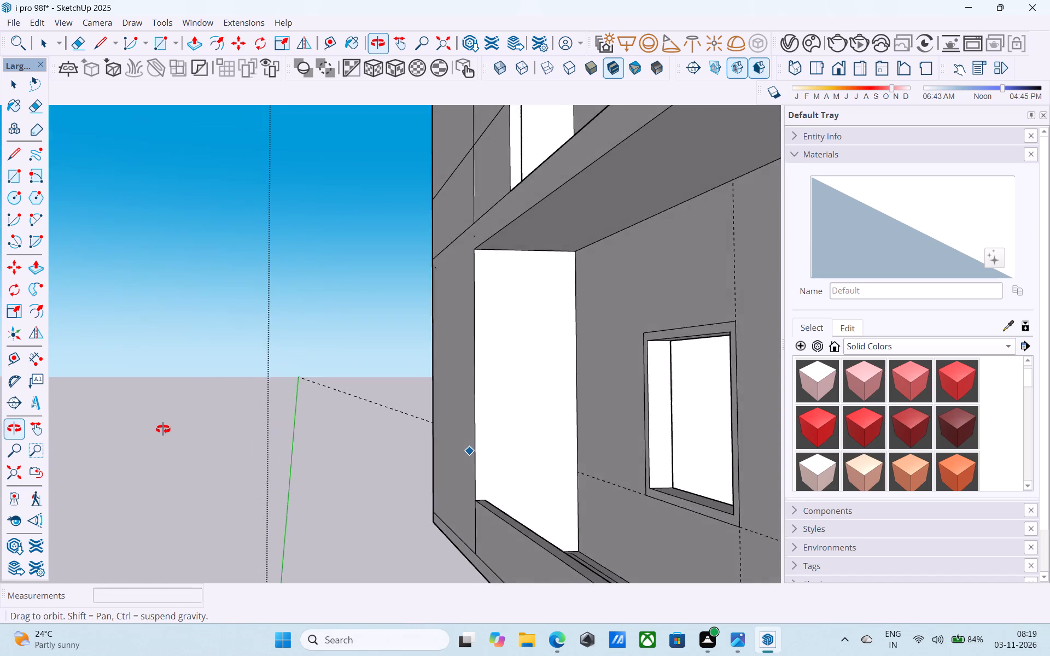
middle_drag(163, 429, 135, 448)
scroll(361, 489, up, 5)
key(l)
scroll(372, 478, down, 7)
middle_drag(414, 502, 413, 509)
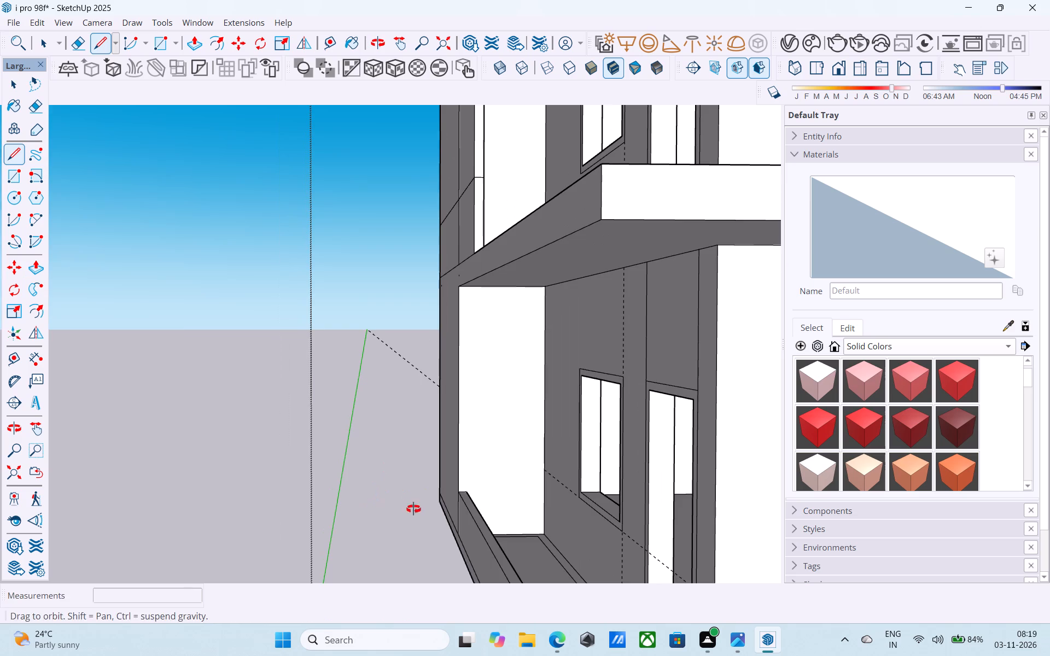
middle_drag(413, 509, 413, 522)
scroll(451, 524, up, 10)
scroll(477, 458, up, 5)
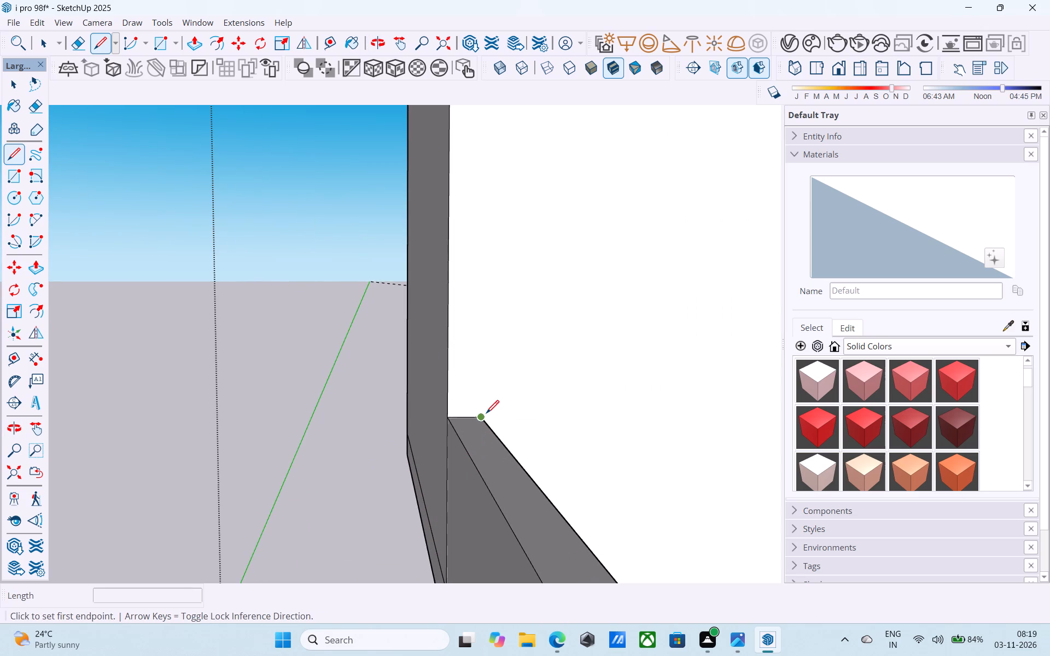
middle_drag(484, 415, 476, 490)
scroll(481, 440, up, 6)
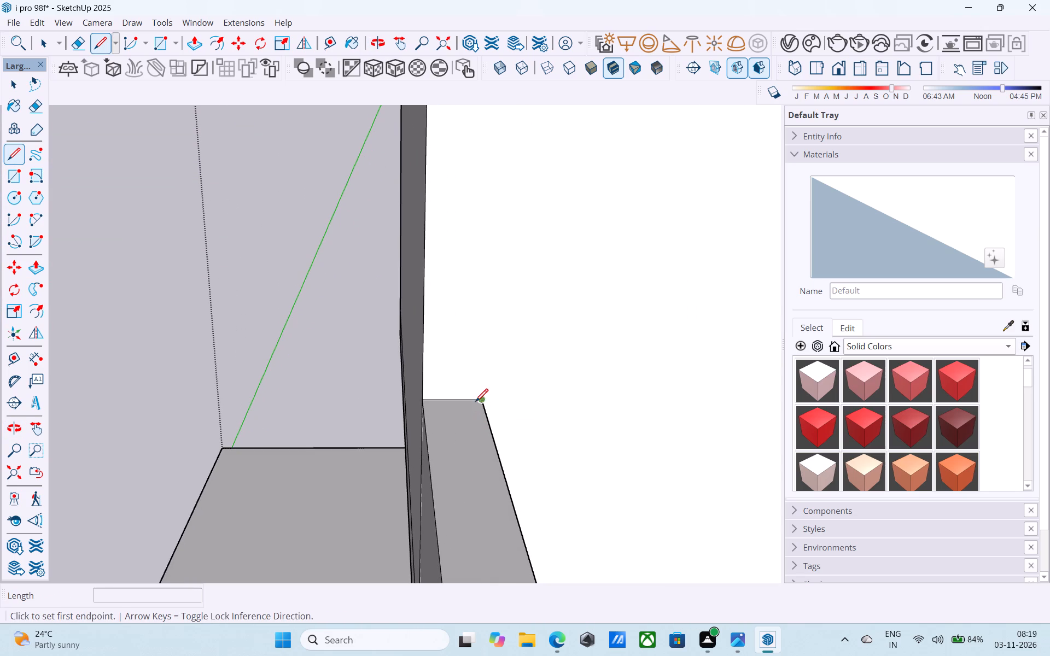
click(481, 403)
scroll(476, 297, down, 6)
middle_drag(476, 297, 433, 304)
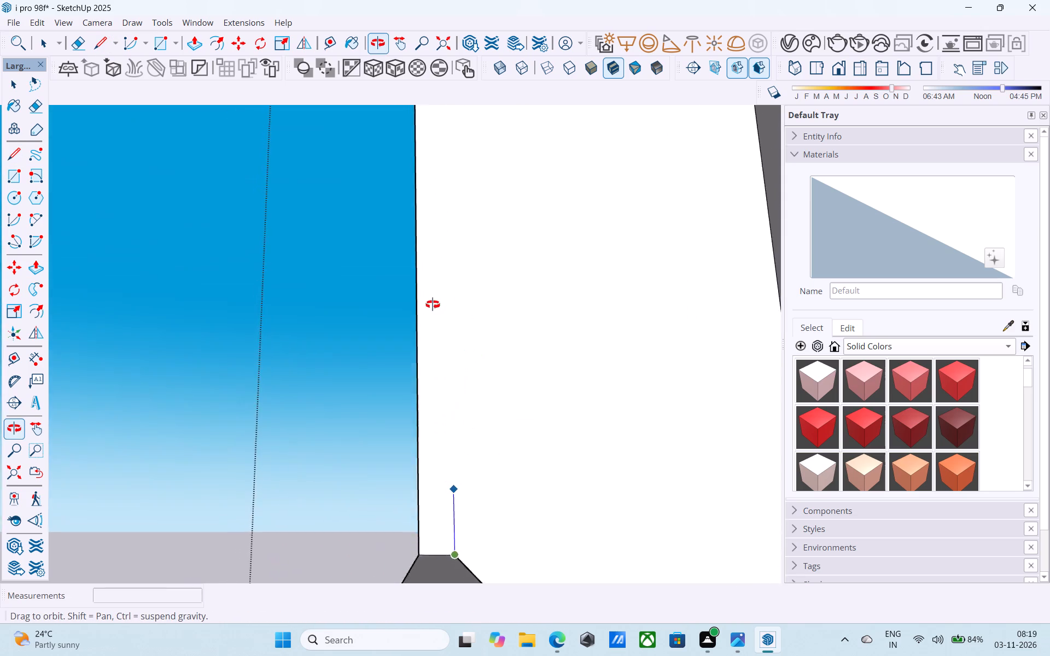
middle_drag(433, 304, 406, 447)
scroll(406, 447, down, 4)
middle_drag(421, 469, 468, 481)
scroll(469, 359, down, 4)
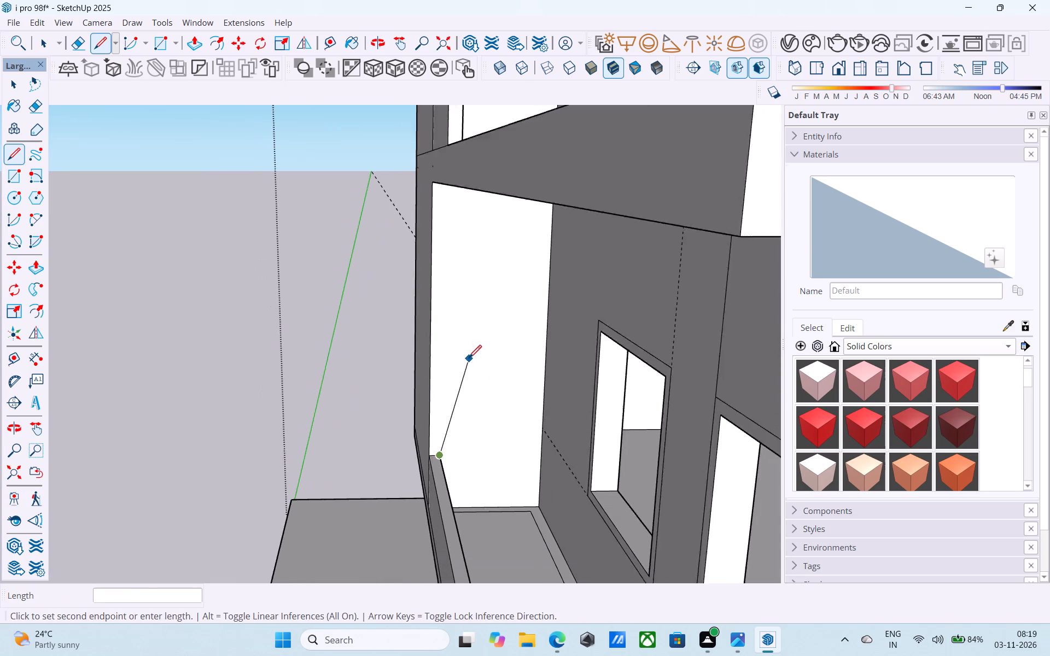
middle_drag(469, 358, 462, 300)
scroll(441, 208, up, 7)
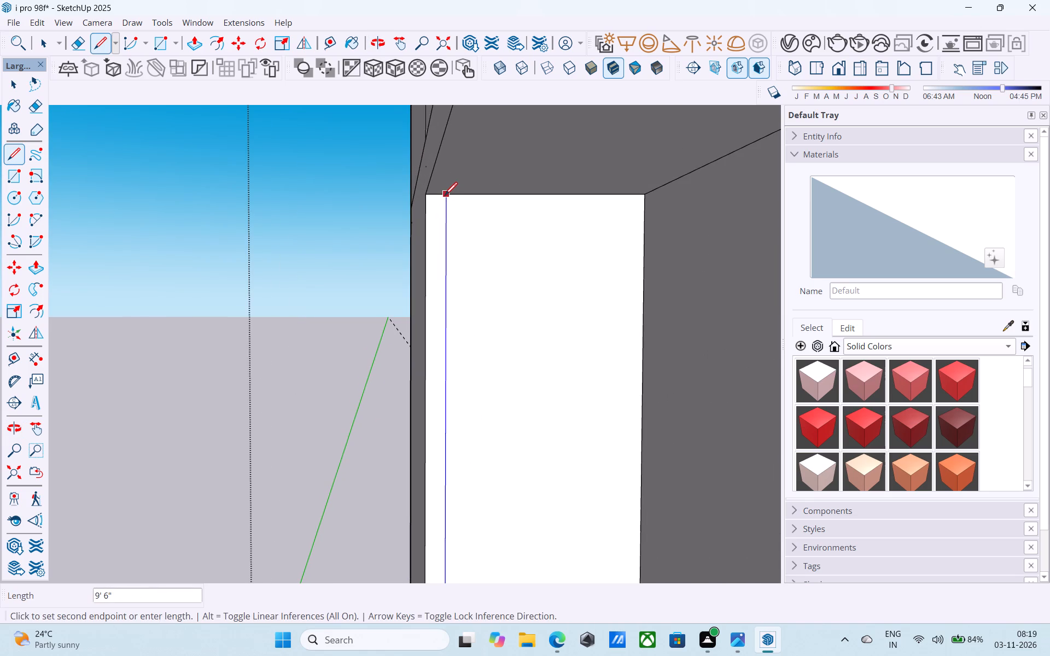
click(445, 196)
Push/Pull the narrow strip on the first-floor balcony's side wall outward 5' to extend the front wall.
key(space)
click(432, 229)
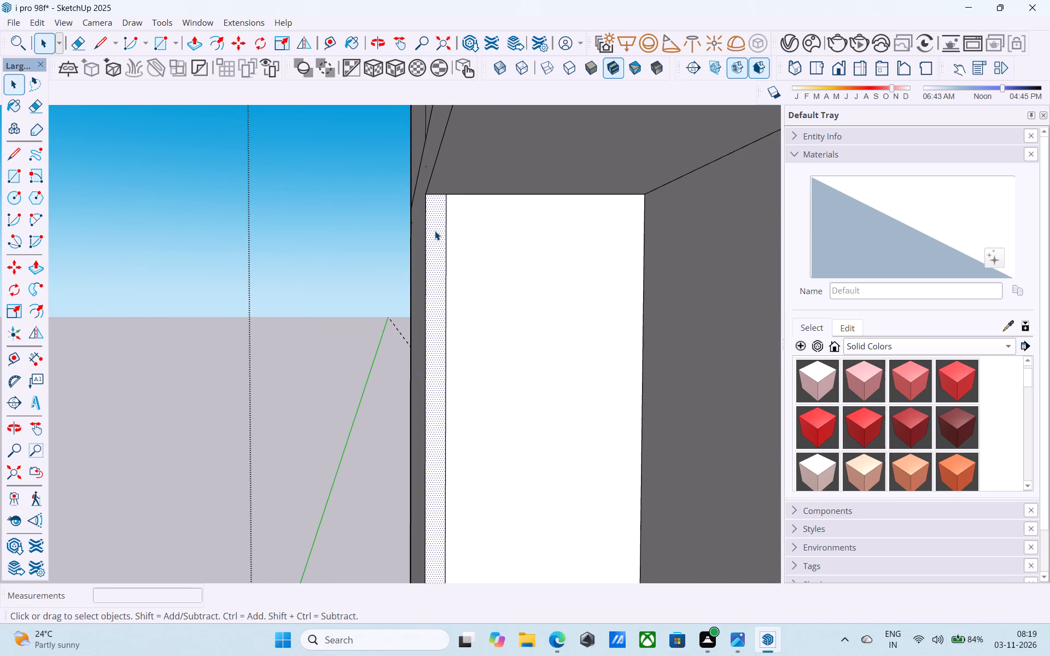
key(p)
click(435, 231)
scroll(442, 254, down, 5)
middle_drag(442, 254, 516, 384)
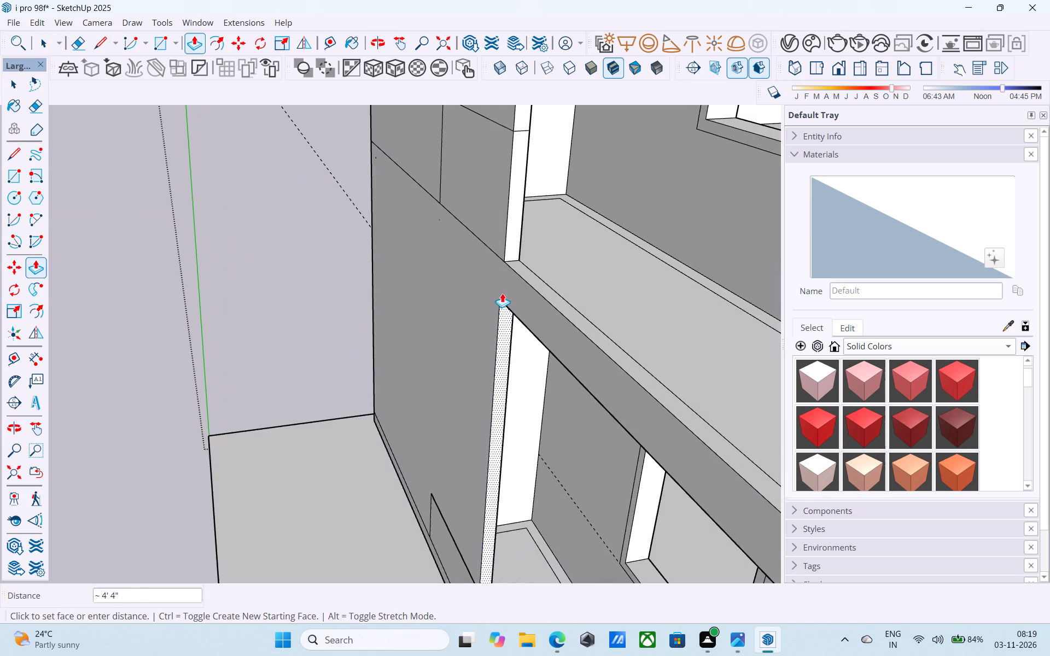
click(509, 244)
Draw a vertical line on the first-floor facade from the balcony parapet's end corner up to the floor line above.
scroll(444, 321, down, 10)
middle_drag(436, 334, 425, 313)
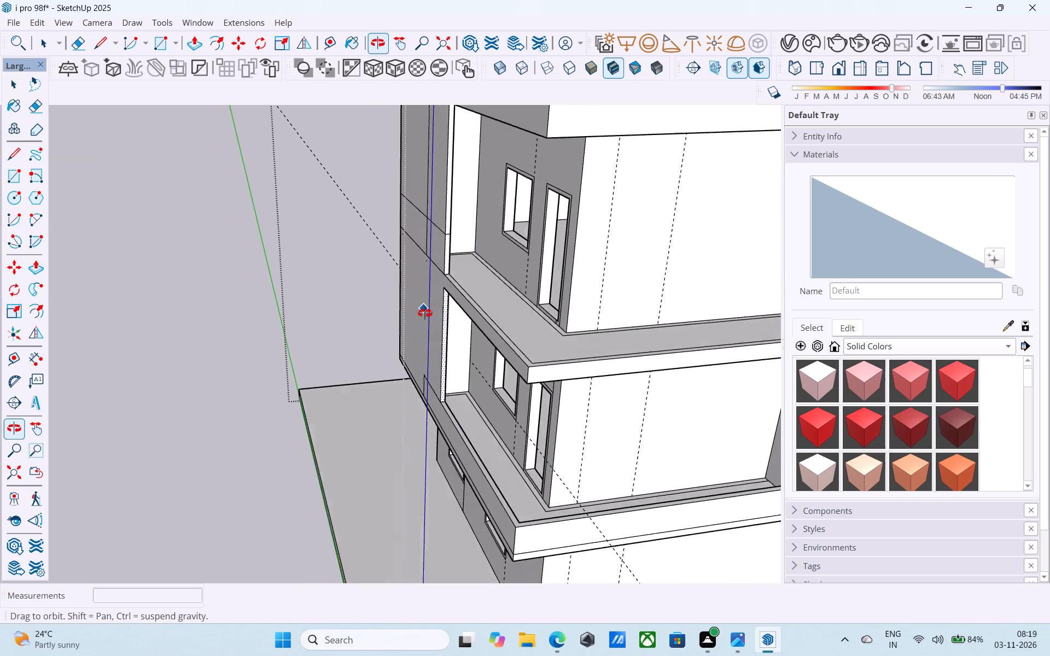
middle_drag(425, 313, 649, 285)
scroll(394, 321, down, 4)
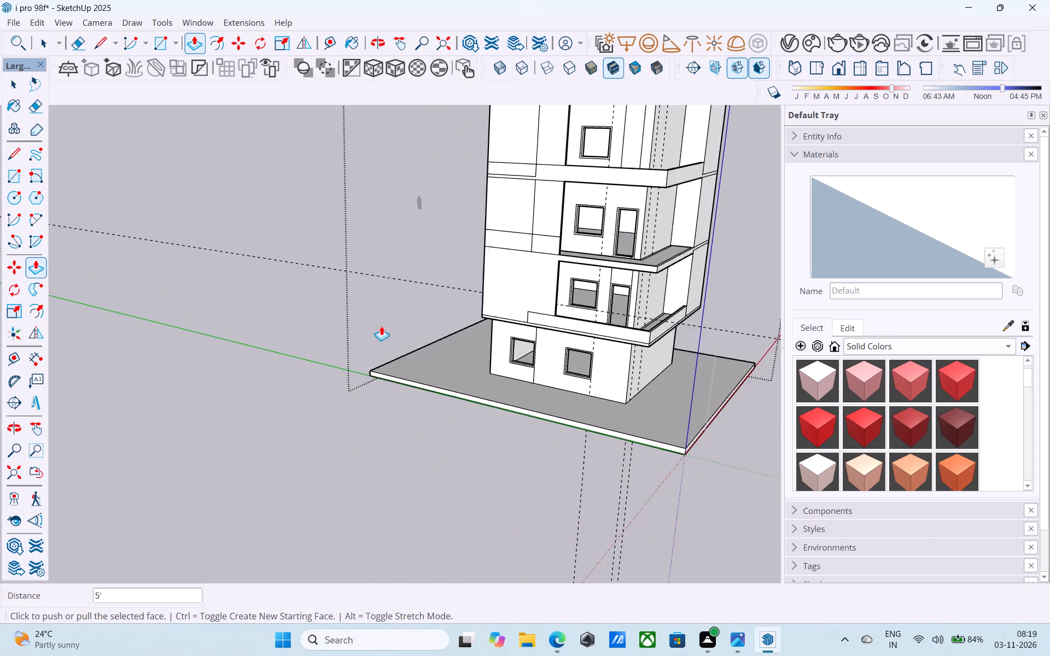
scroll(381, 326, down, 5)
middle_drag(513, 318, 558, 308)
scroll(556, 288, up, 4)
key(l)
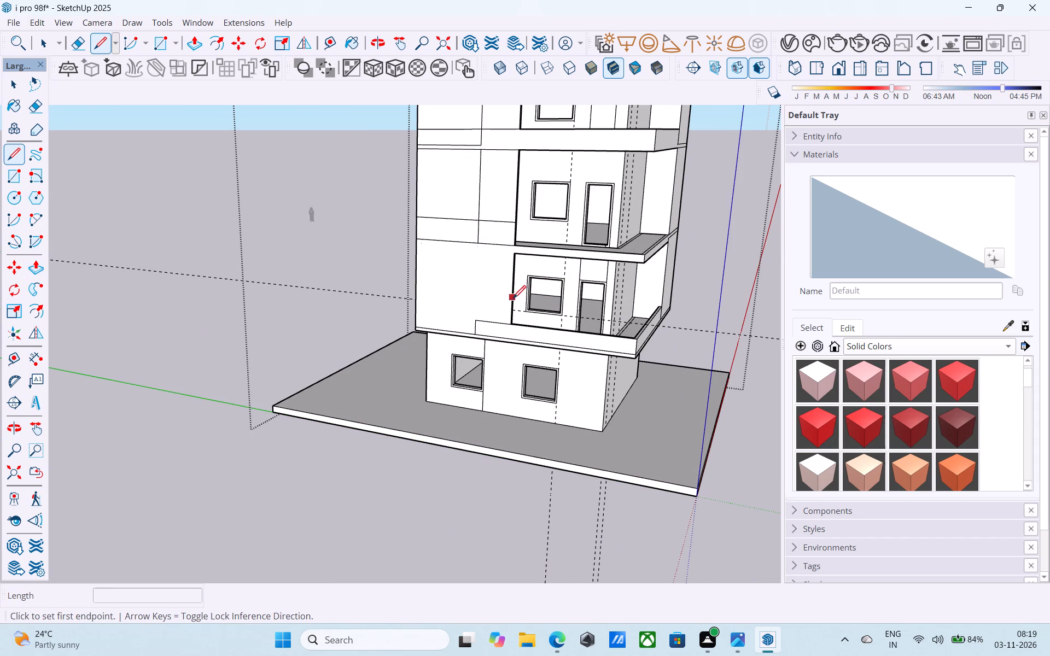
scroll(490, 313, up, 6)
click(465, 324)
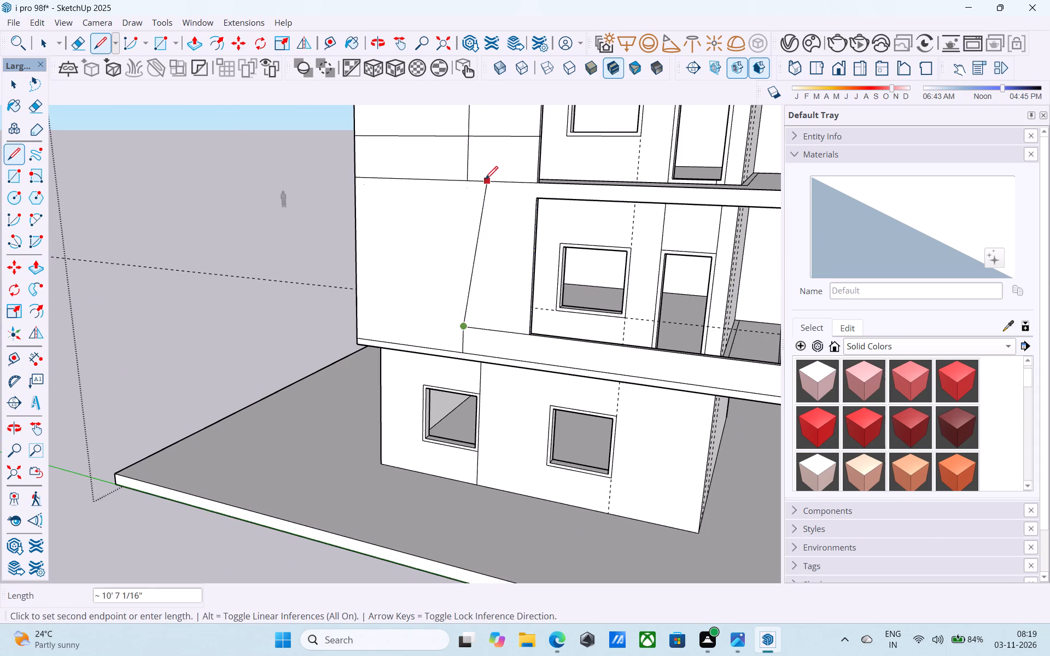
click(471, 183)
Erase the short vertical edge and the outer part of the lower horizontal edge in the facade band between first and second floors.
scroll(370, 396, down, 4)
middle_drag(370, 396, 387, 388)
scroll(377, 382, down, 5)
middle_drag(392, 385, 401, 377)
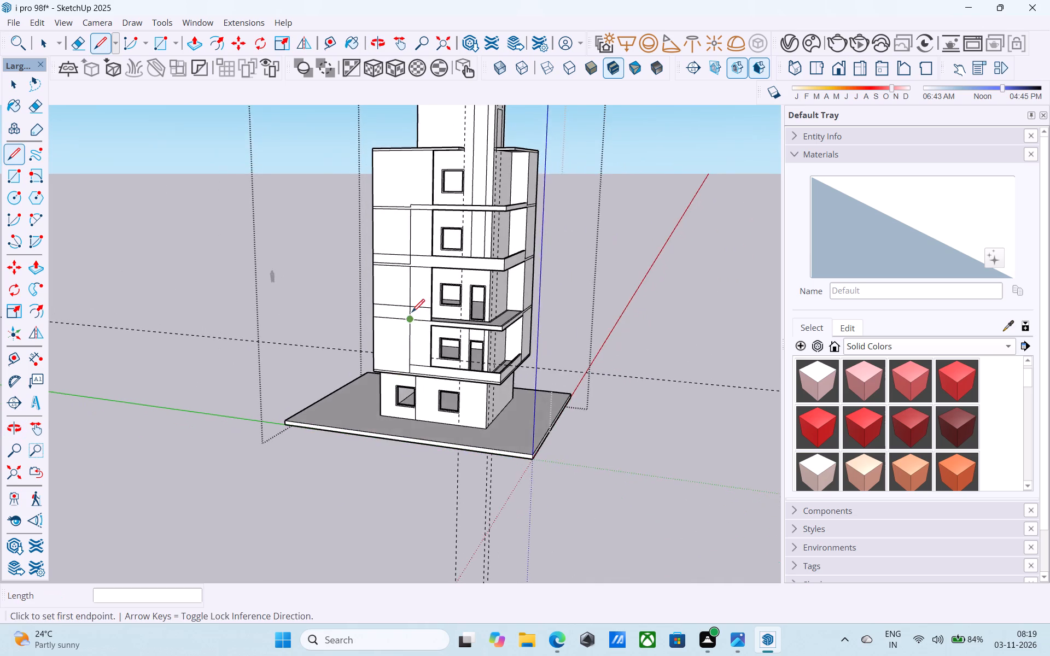
scroll(412, 313, up, 13)
key(e)
scroll(411, 313, up, 4)
drag(404, 317, 383, 345)
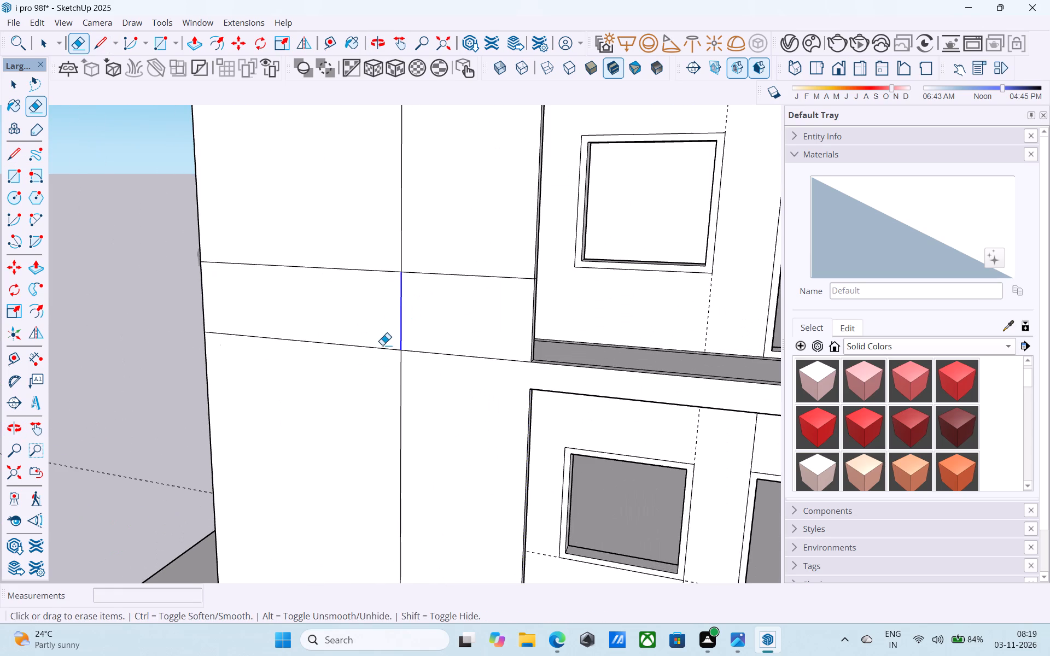
drag(382, 345, 383, 364)
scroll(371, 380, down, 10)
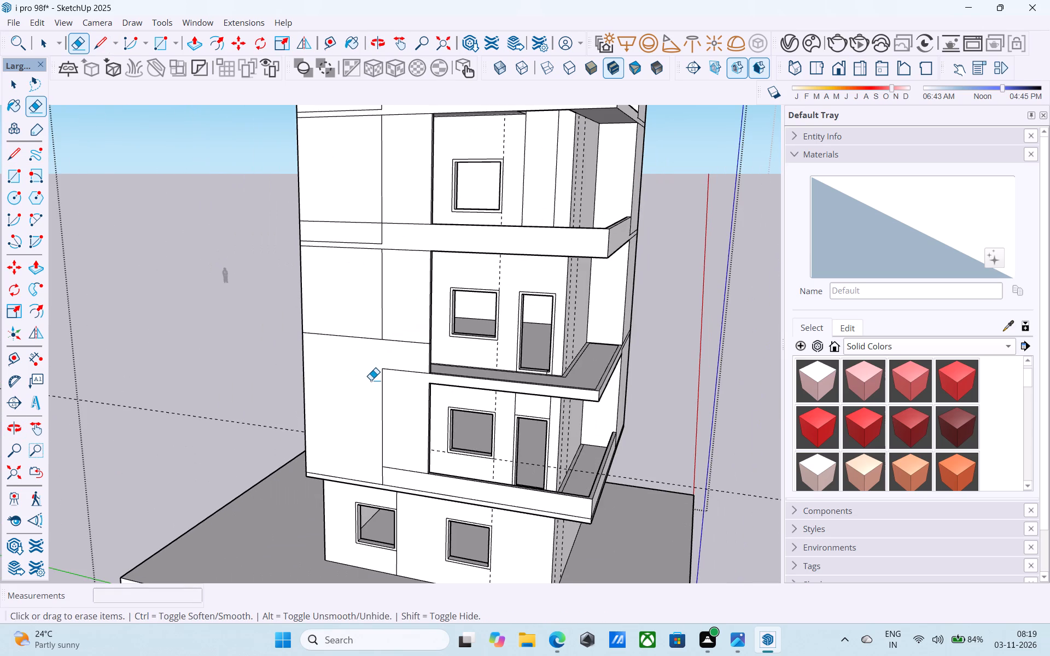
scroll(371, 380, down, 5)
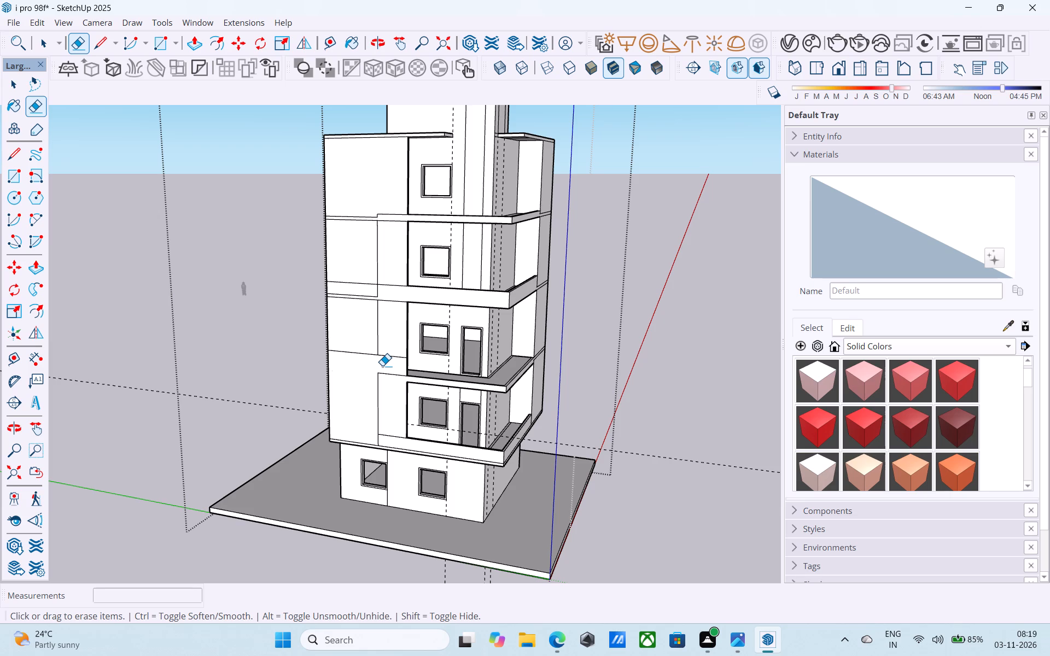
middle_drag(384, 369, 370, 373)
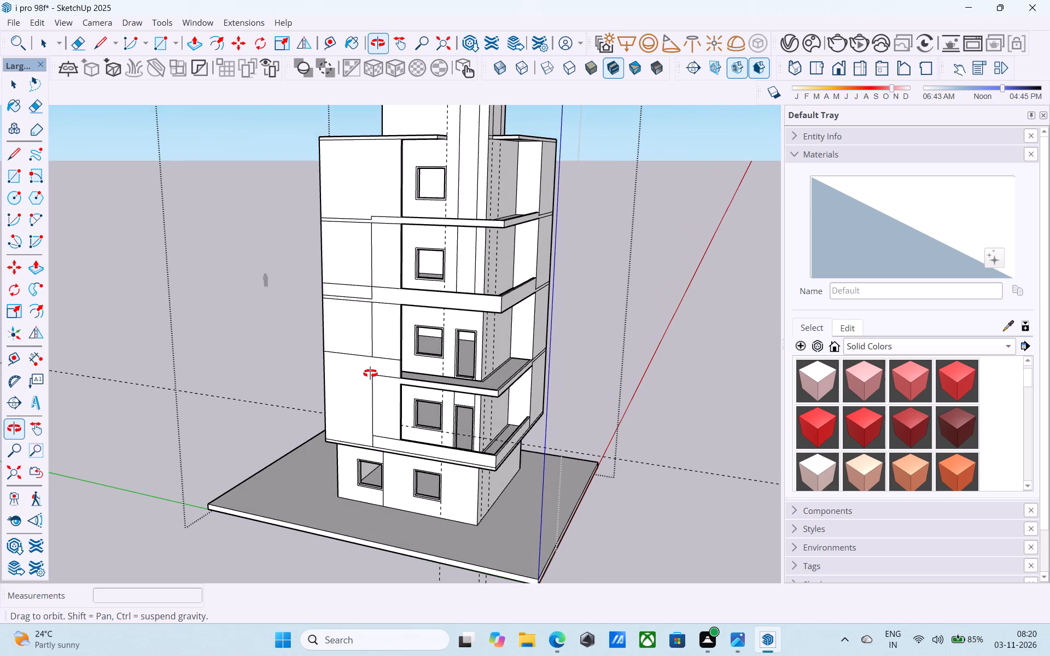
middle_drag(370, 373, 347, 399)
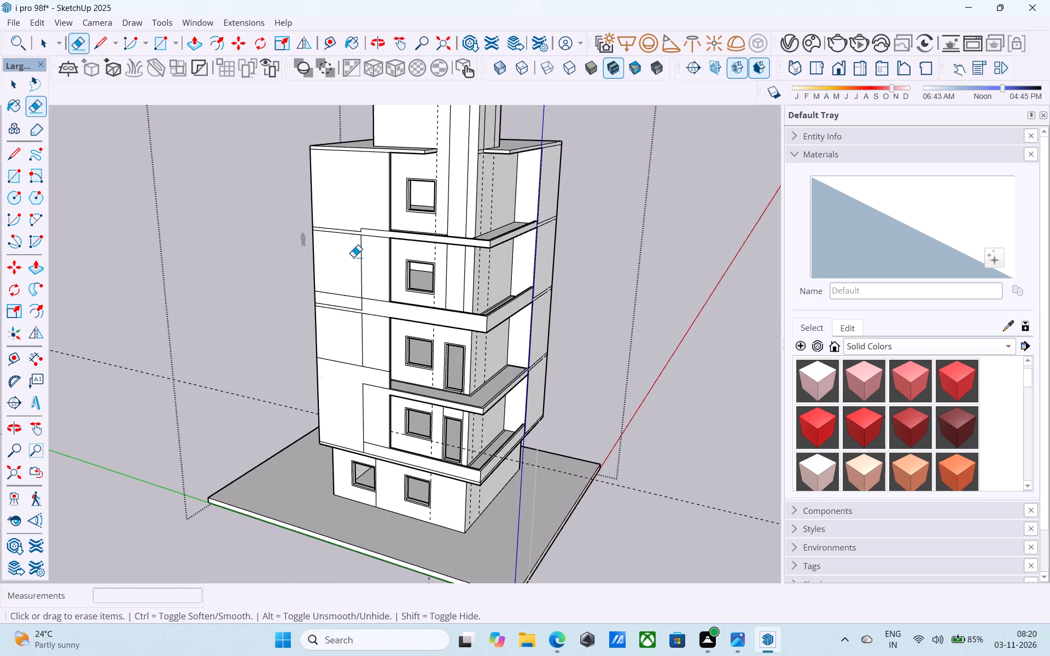
Copy the short horizontal edge of the top-floor balcony slab, on the wall beside the recess, upward by 2'.
scroll(337, 197, up, 13)
middle_drag(396, 261, 223, 279)
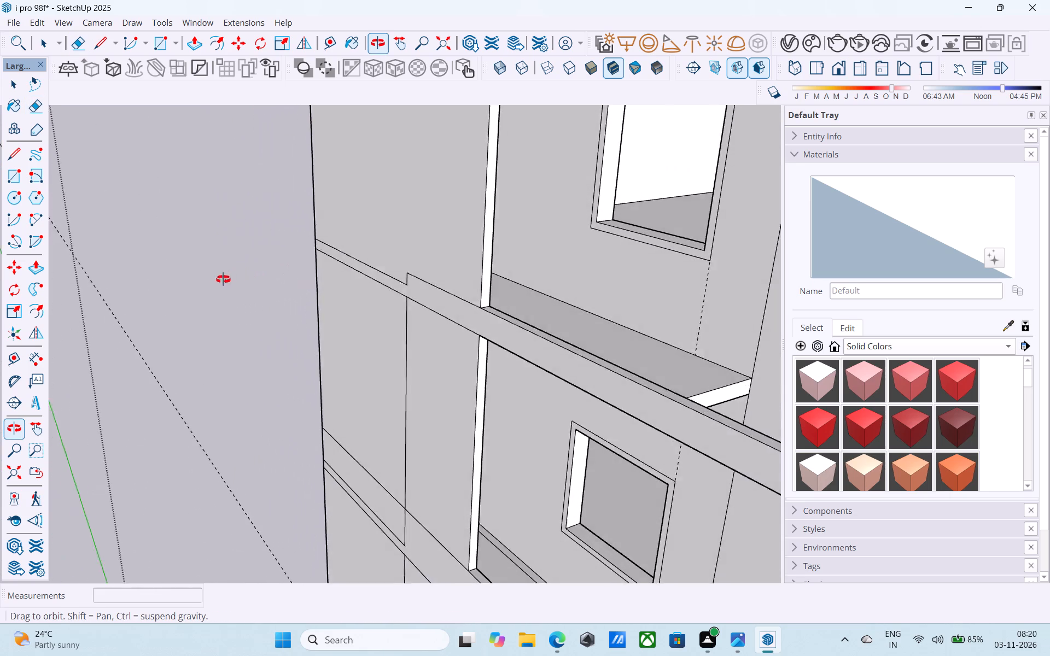
middle_drag(223, 279, 214, 282)
scroll(223, 280, down, 5)
middle_drag(223, 280, 331, 276)
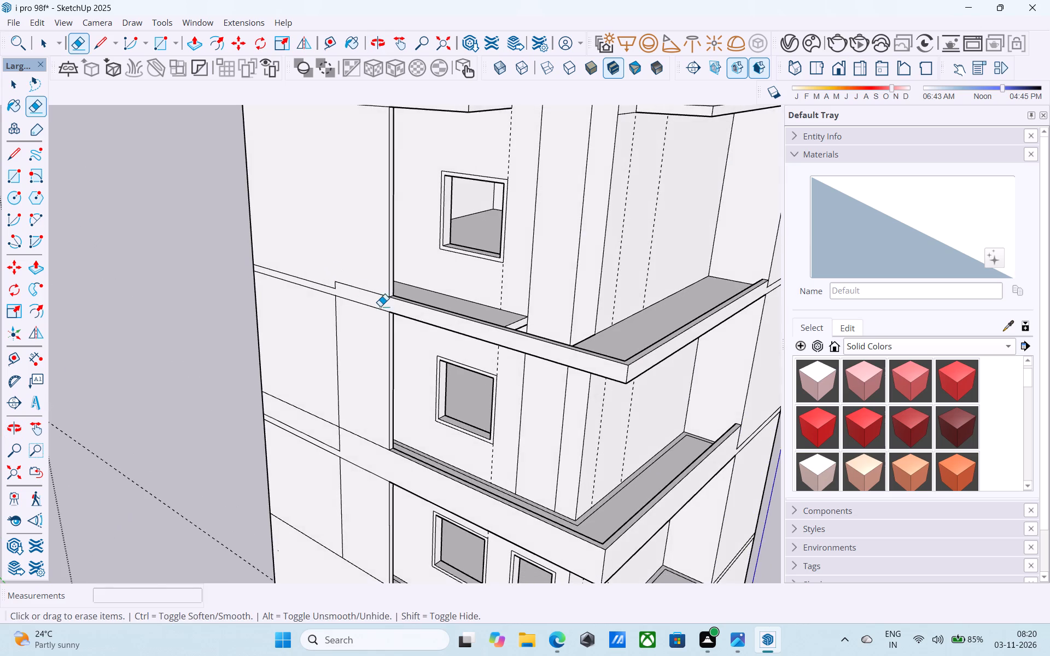
scroll(380, 306, up, 5)
key(space)
key(space)
click(386, 286)
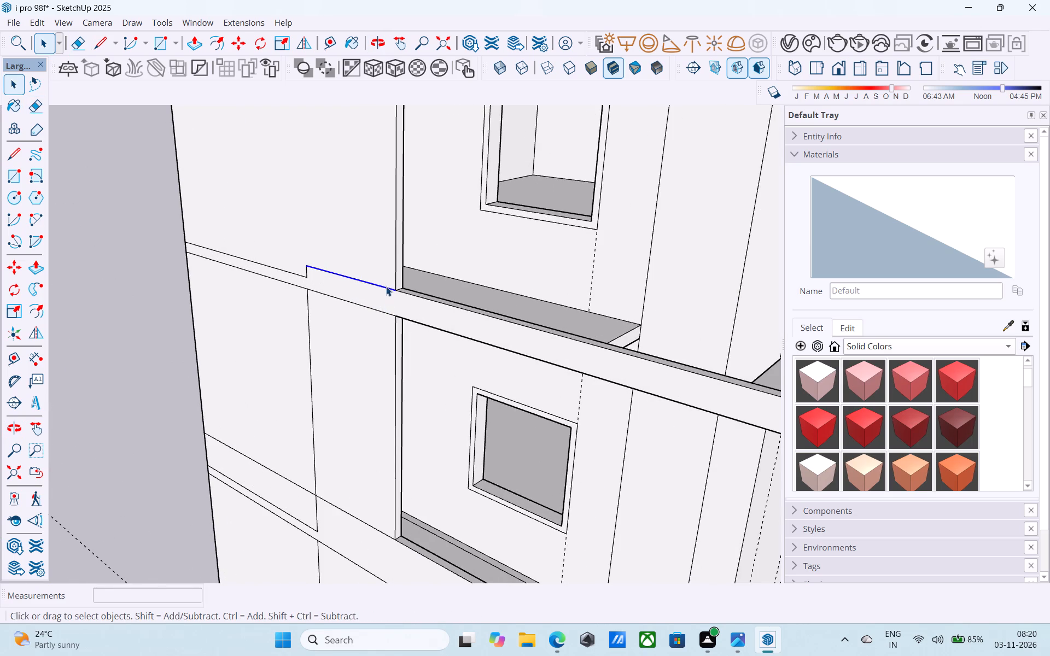
key(m)
click(392, 291)
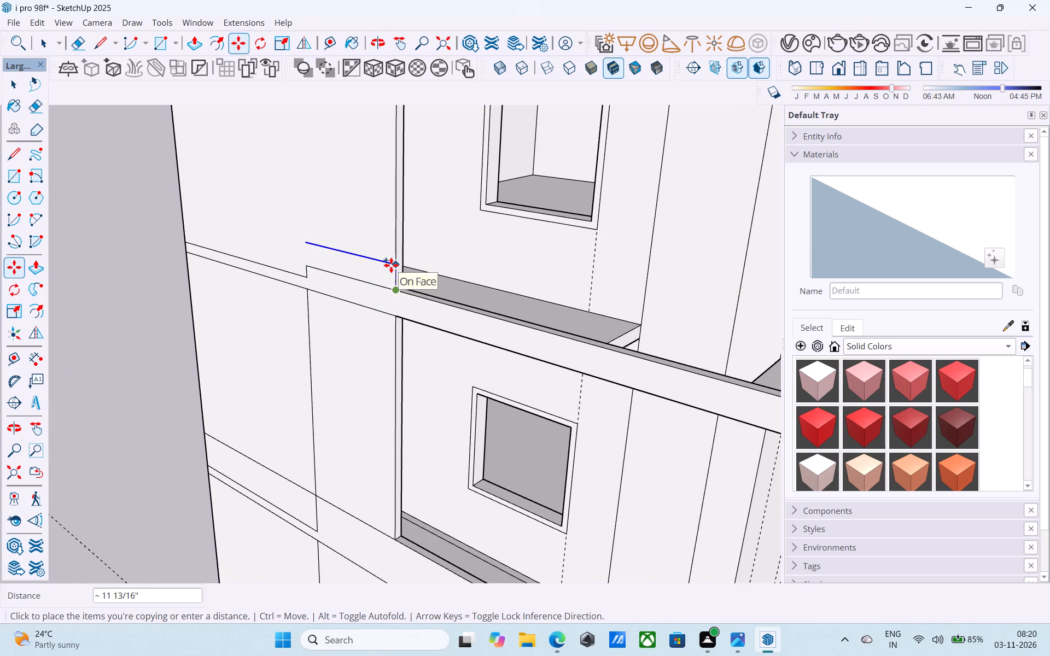
key(2)
key(apostrophe)
key(Return)
Extend the copied edge with a 9' line to the facade's outer corner and erase the two outer band edges below it.
key(l)
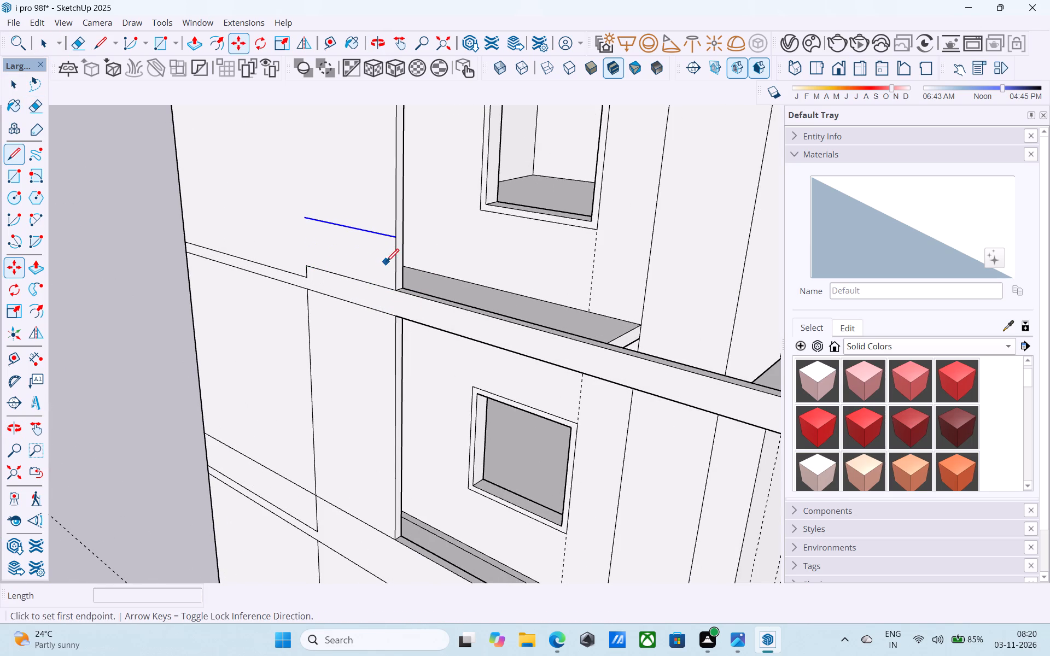
click(306, 217)
click(178, 187)
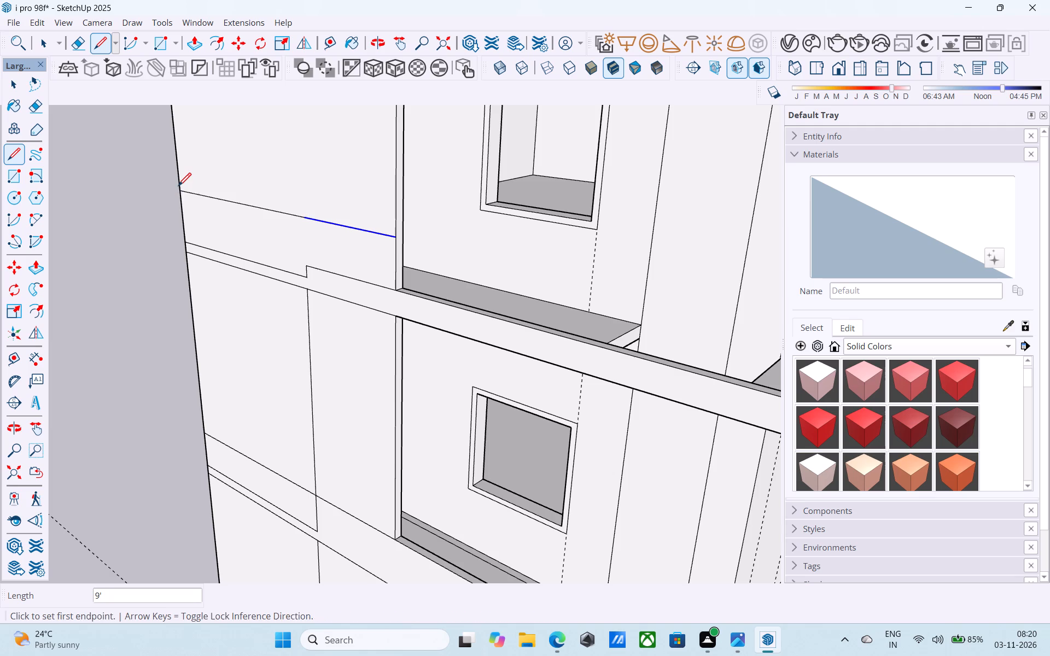
key(e)
drag(260, 265, 267, 295)
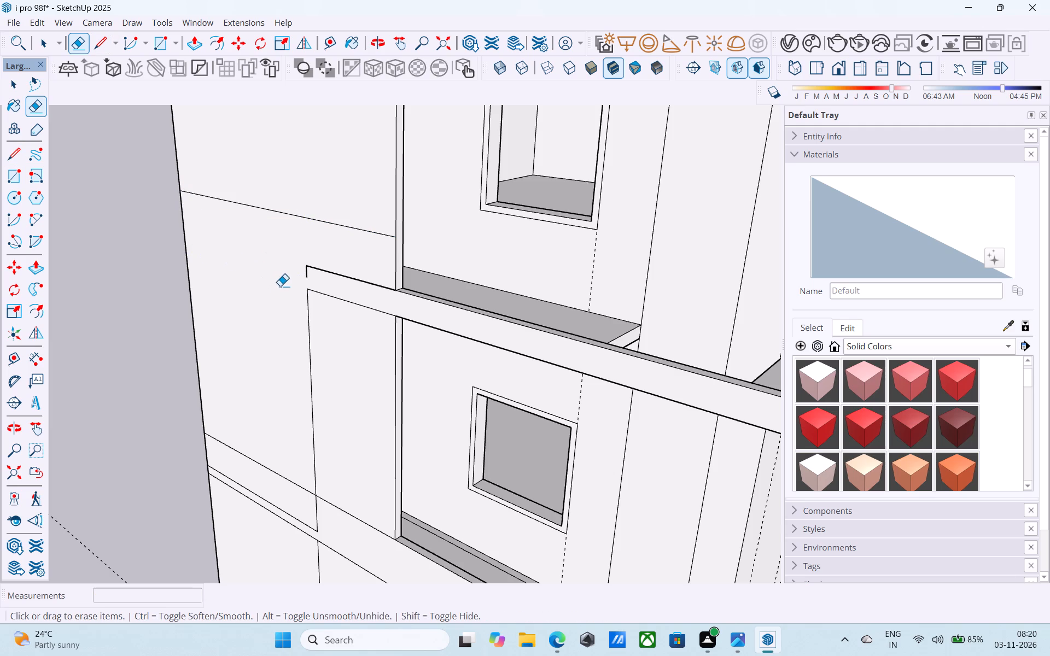
Close the vertical gap at the top-floor slab band's outer end and erase the band's lower edge beside the recess.
text(l l)
scroll(290, 280, up, 5)
click(307, 276)
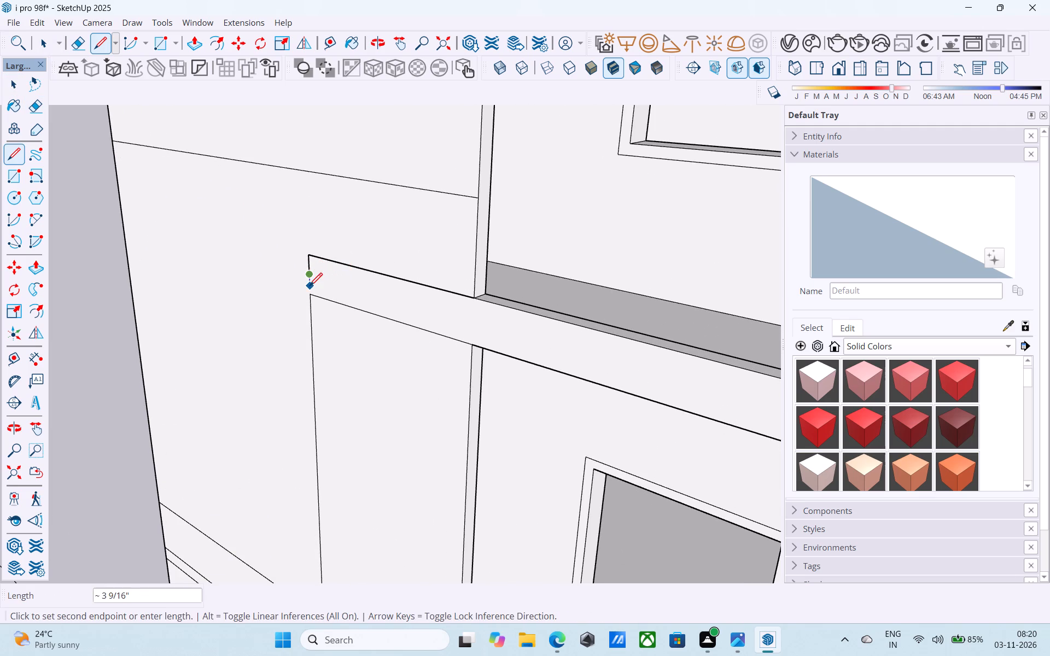
click(310, 292)
key(e)
drag(355, 299, 360, 332)
key(space)
Erase the vertical segment, the lower horizontal edge and the outer part of the top edge in the band between second and third floors.
scroll(360, 332, down, 13)
middle_drag(360, 332, 394, 270)
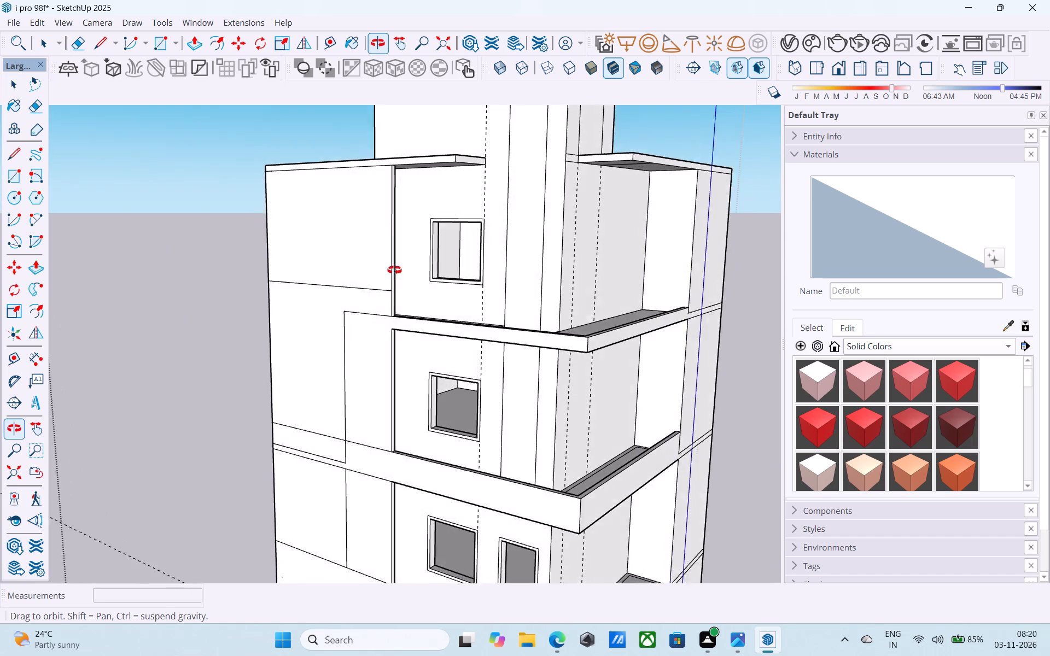
middle_drag(394, 270, 559, 267)
middle_click(559, 267)
scroll(484, 291, down, 6)
scroll(388, 338, down, 3)
middle_drag(385, 339, 380, 314)
scroll(393, 462, up, 5)
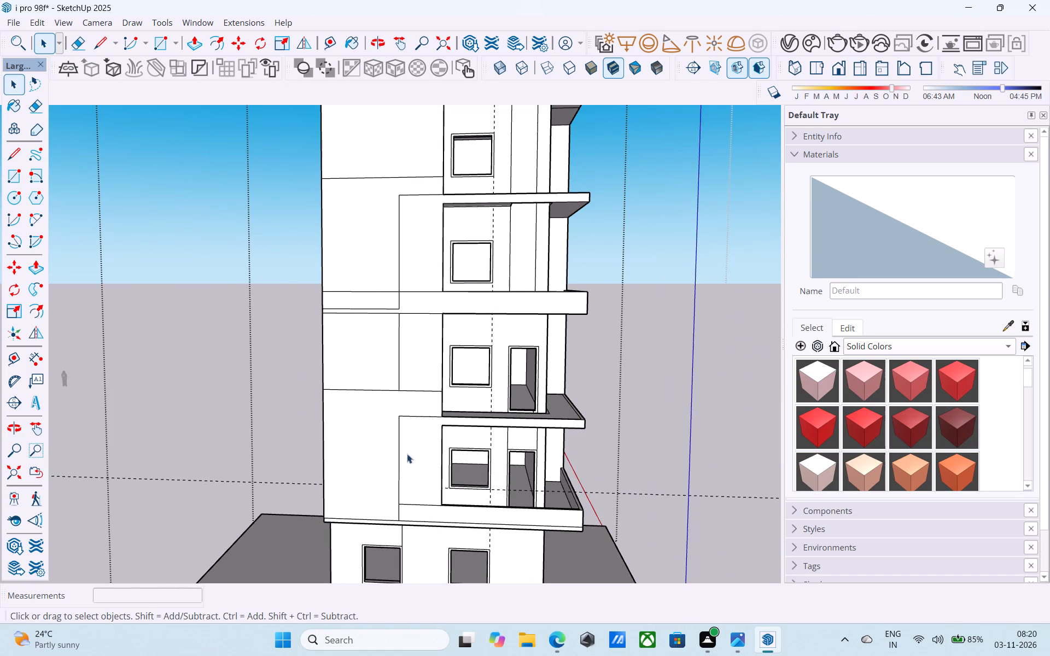
scroll(410, 294, up, 6)
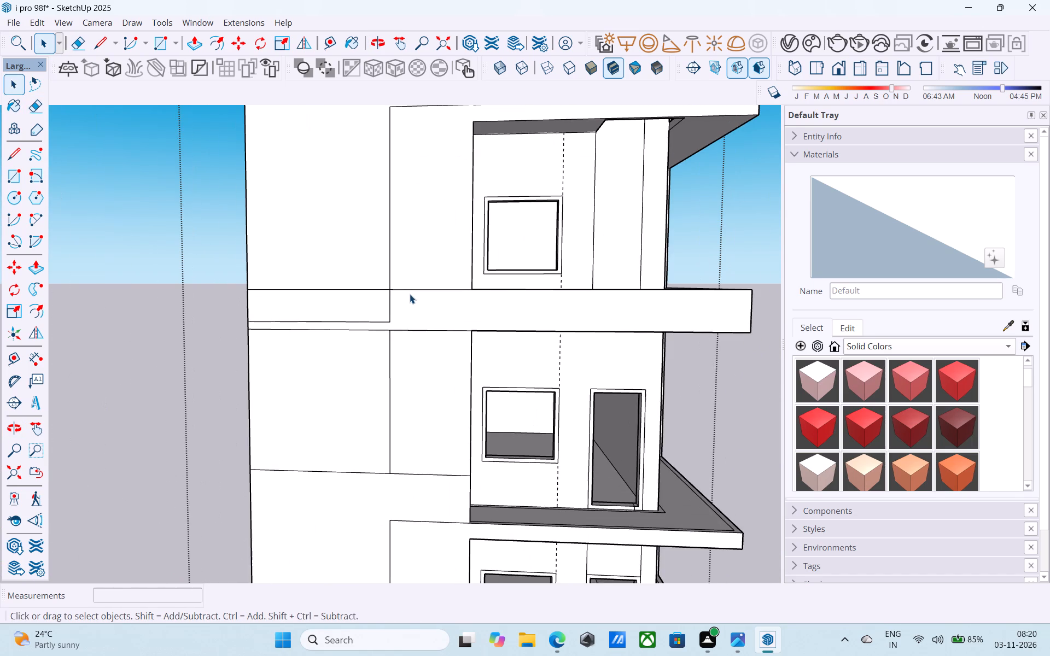
scroll(410, 294, down, 6)
middle_drag(410, 294, 403, 294)
scroll(389, 312, up, 5)
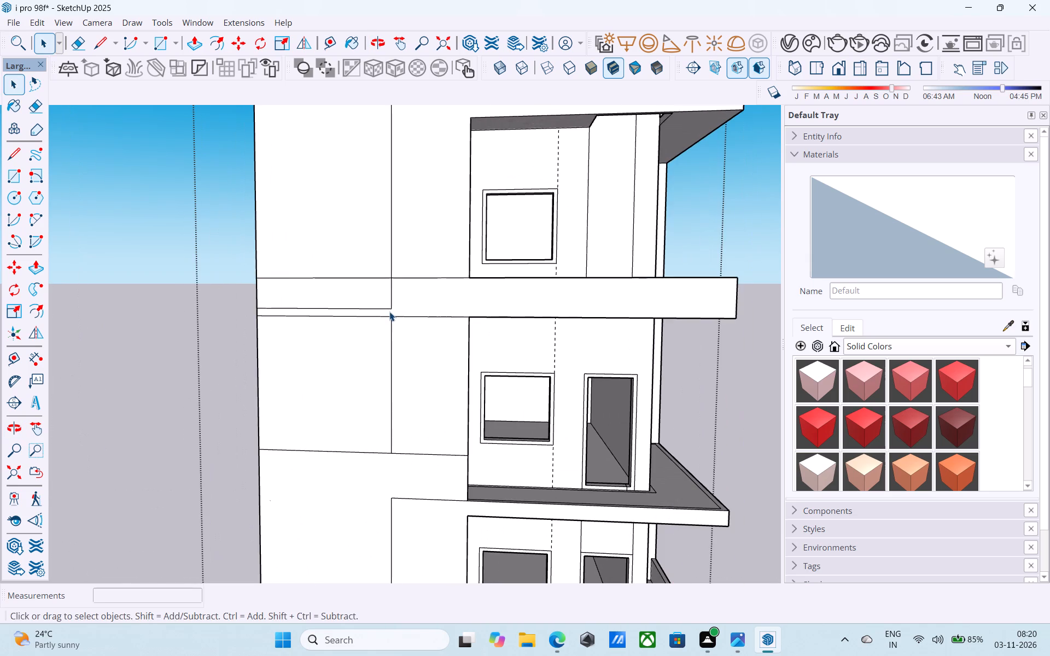
key(l)
scroll(390, 313, up, 5)
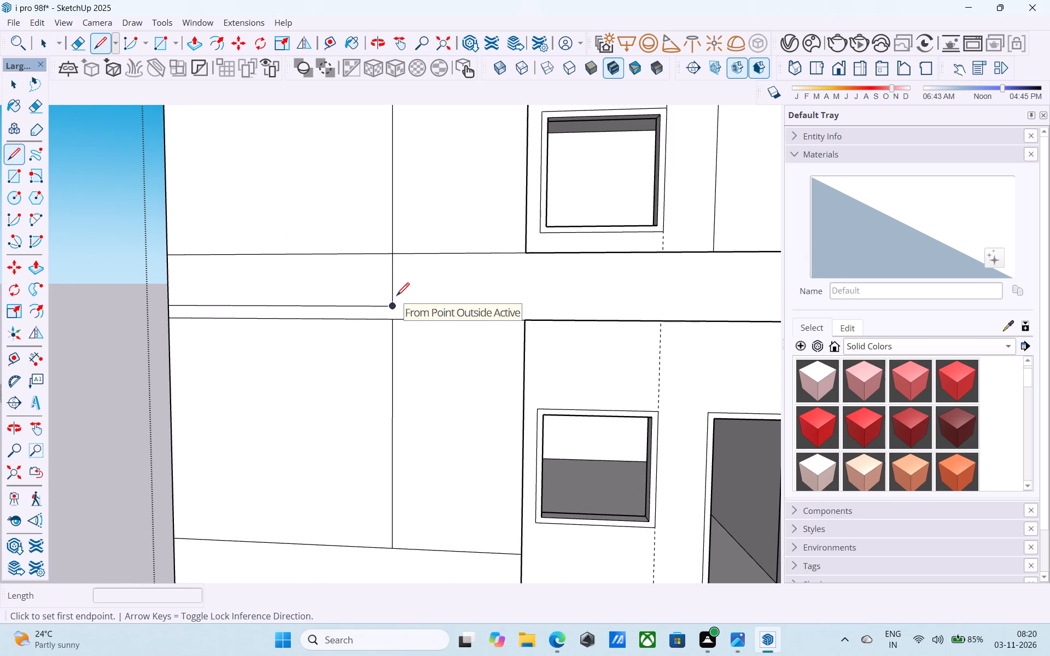
key(e)
drag(395, 293, 370, 275)
drag(375, 311, 358, 289)
drag(333, 220, 334, 249)
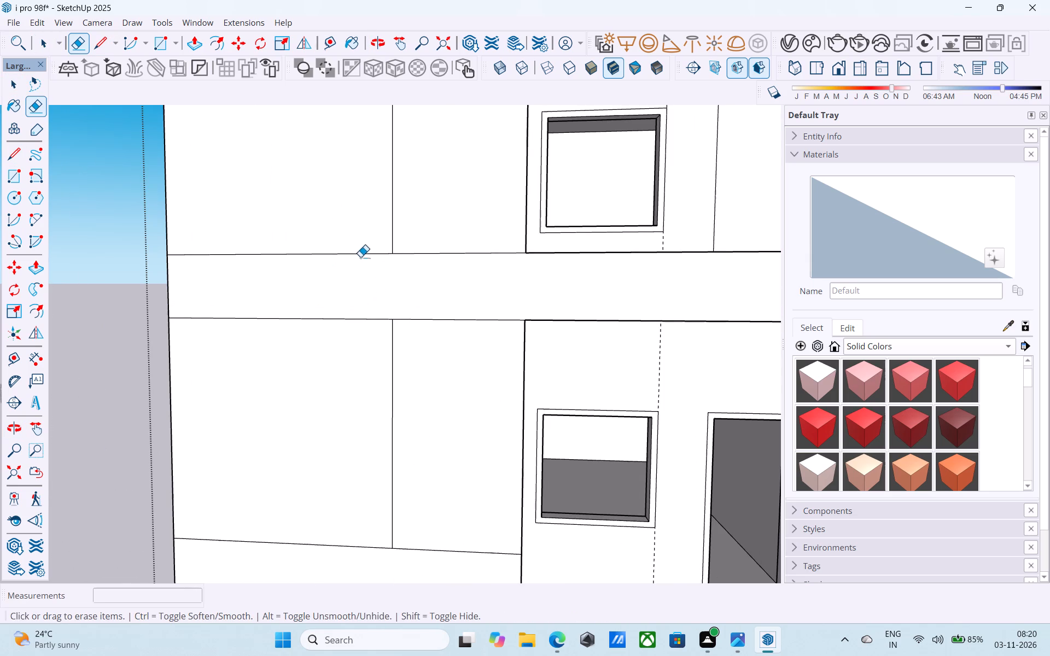
drag(359, 253, 358, 259)
Inspect the building's front facade from several angles to check the edges beside the balconies.
scroll(353, 265, down, 9)
middle_drag(341, 286, 287, 341)
scroll(290, 209, down, 5)
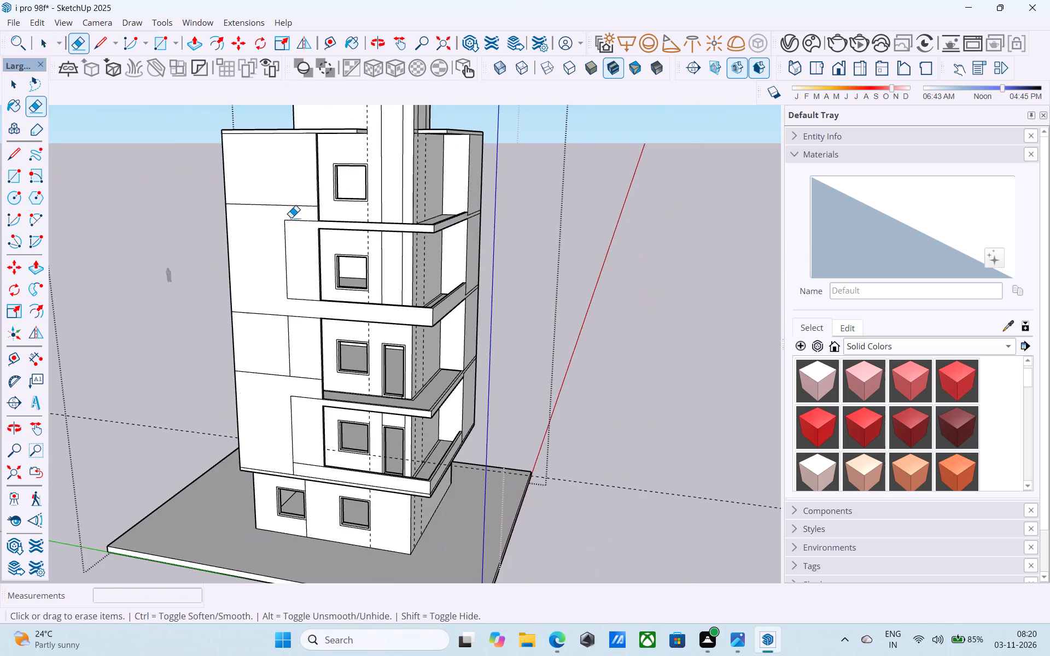
middle_drag(303, 294, 320, 244)
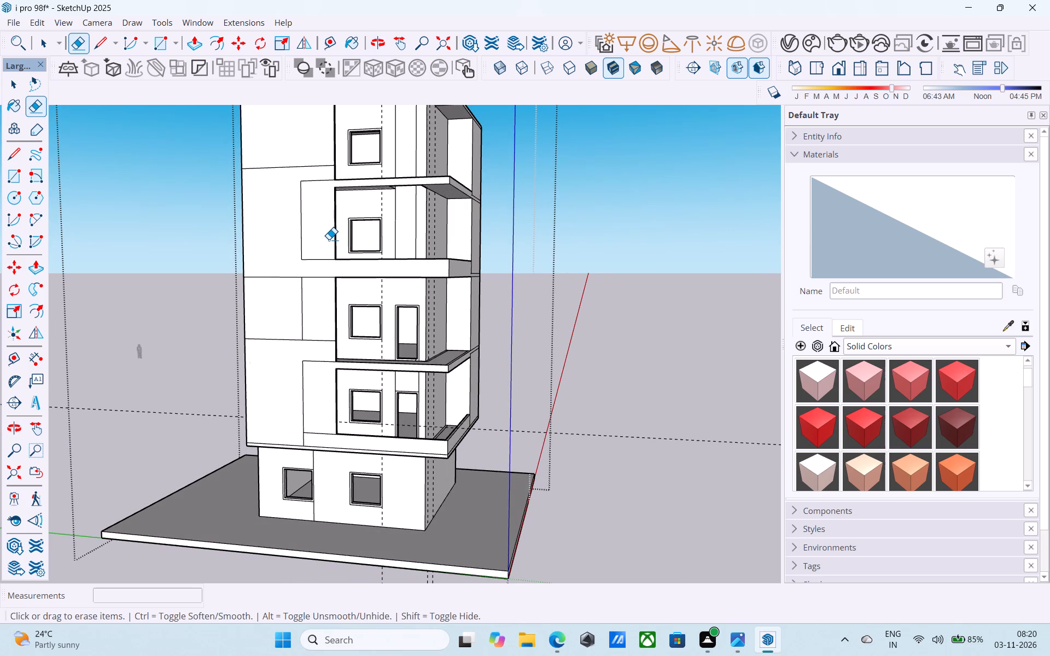
middle_drag(308, 301, 308, 302)
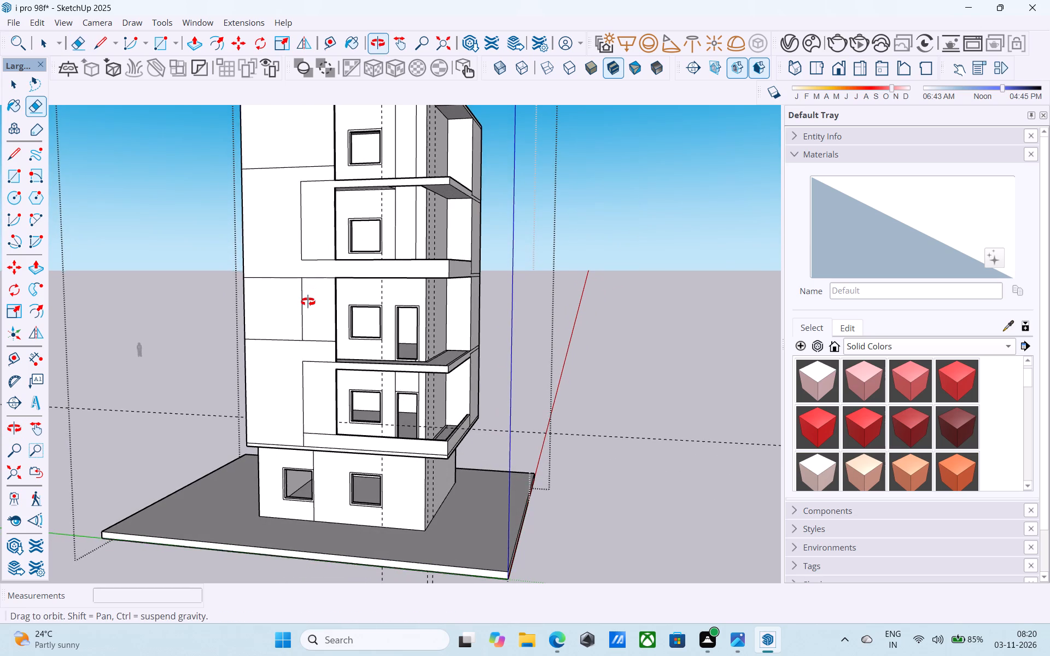
middle_drag(308, 302, 391, 339)
scroll(392, 339, down, 3)
middle_drag(392, 339, 388, 339)
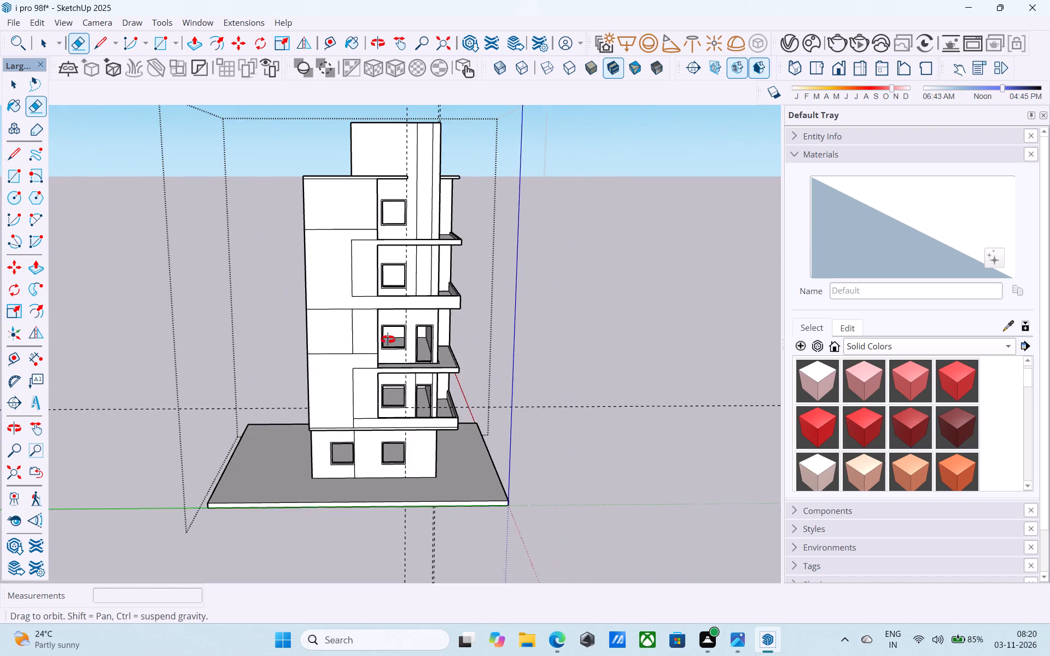
middle_drag(388, 339, 380, 319)
Draw a vertical line along the recess edge from the first-floor balcony's ceiling corner up to the horizontal edge on the top floor.
scroll(364, 359, up, 4)
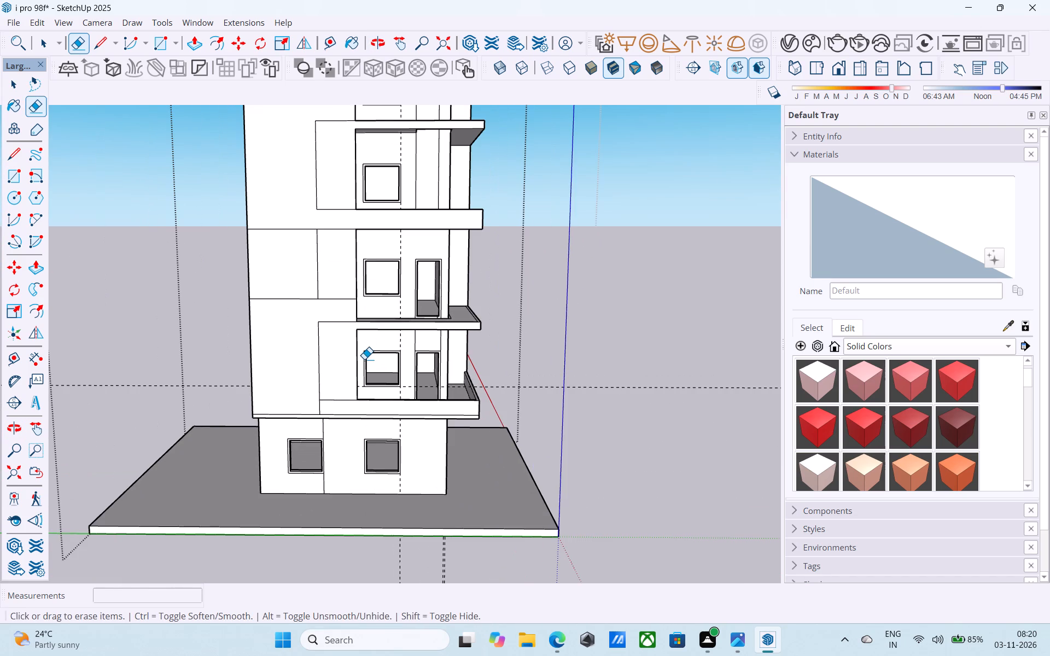
scroll(333, 372, up, 5)
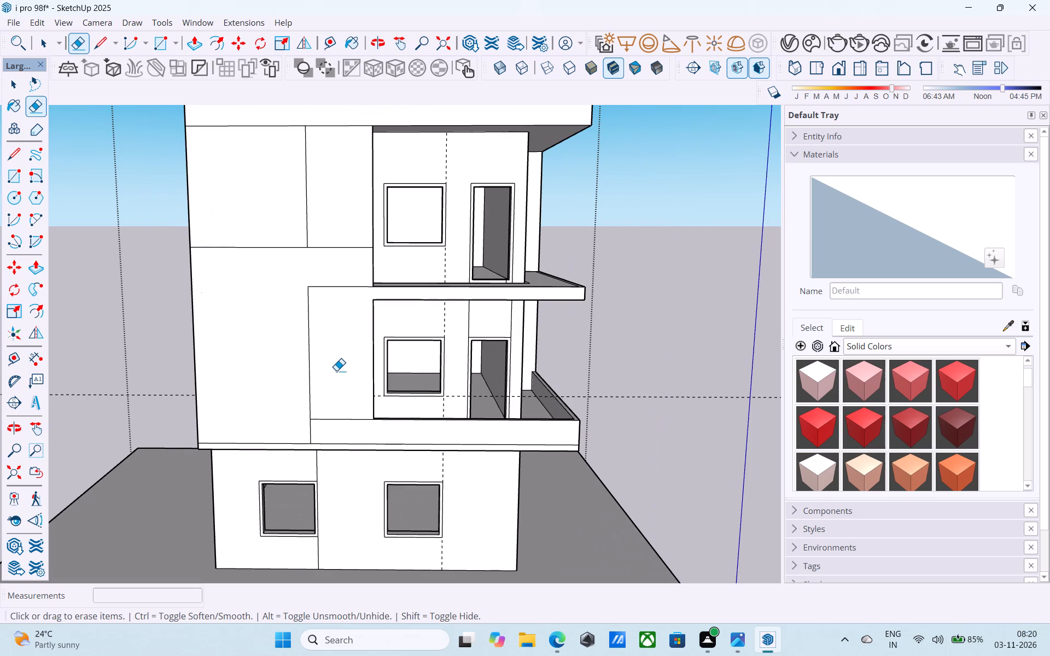
scroll(336, 371, down, 5)
middle_drag(331, 367, 295, 344)
scroll(338, 401, up, 6)
middle_drag(342, 399, 341, 399)
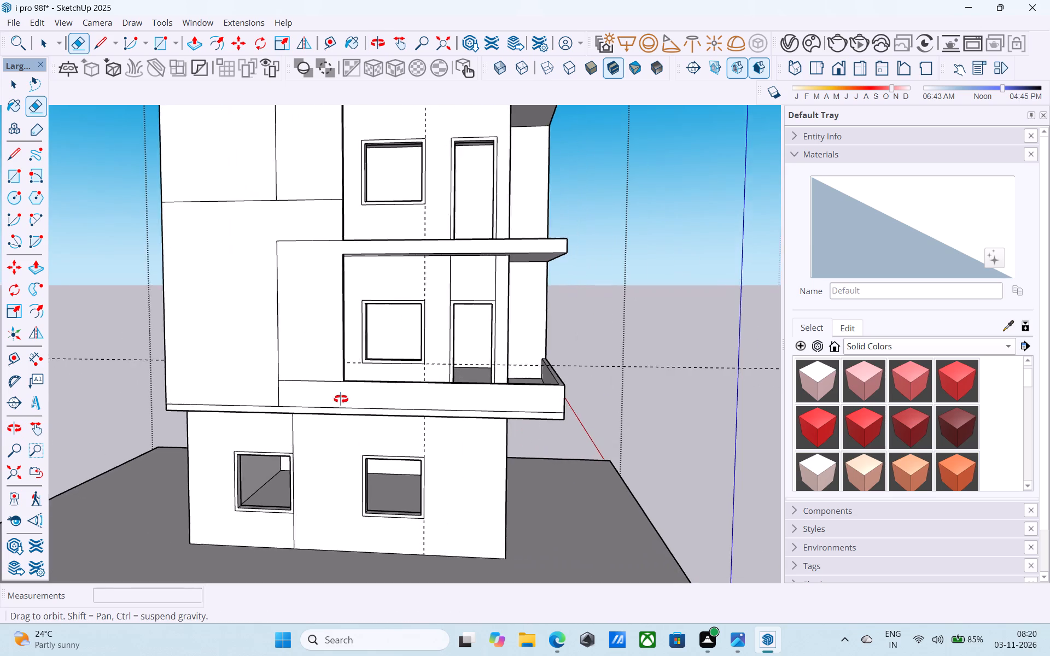
middle_drag(341, 399, 372, 465)
scroll(388, 478, up, 5)
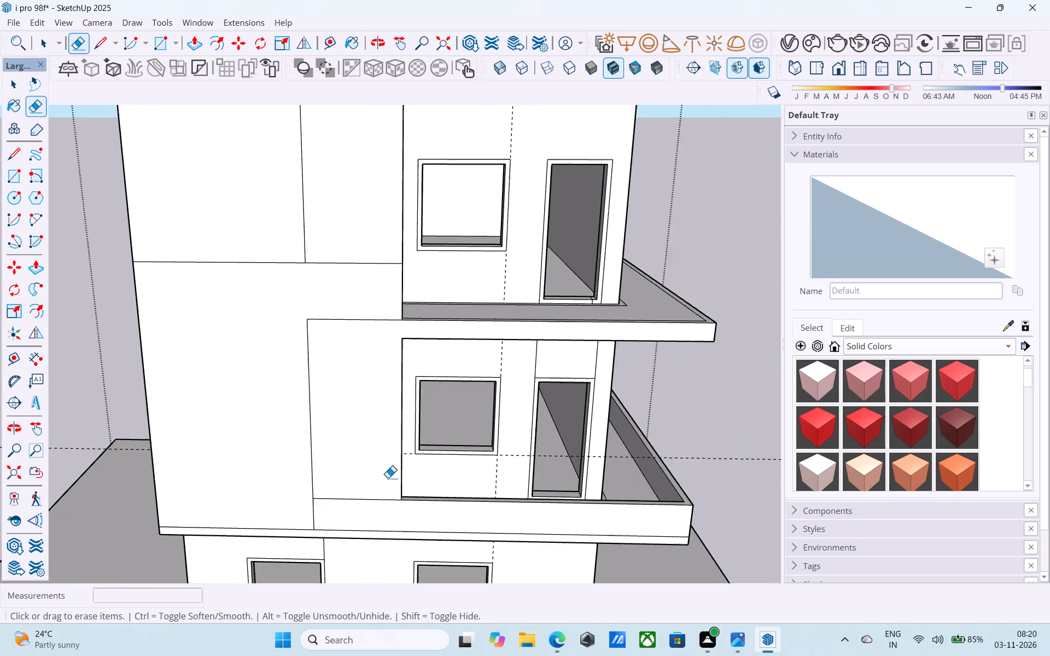
key(space)
key(l)
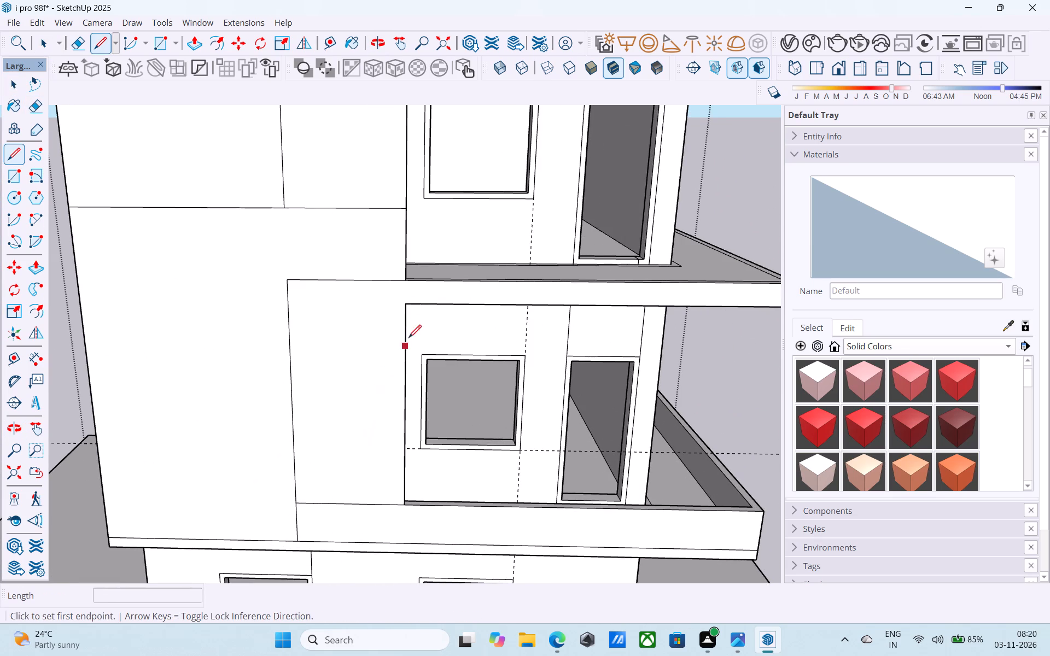
click(406, 306)
scroll(379, 380, down, 17)
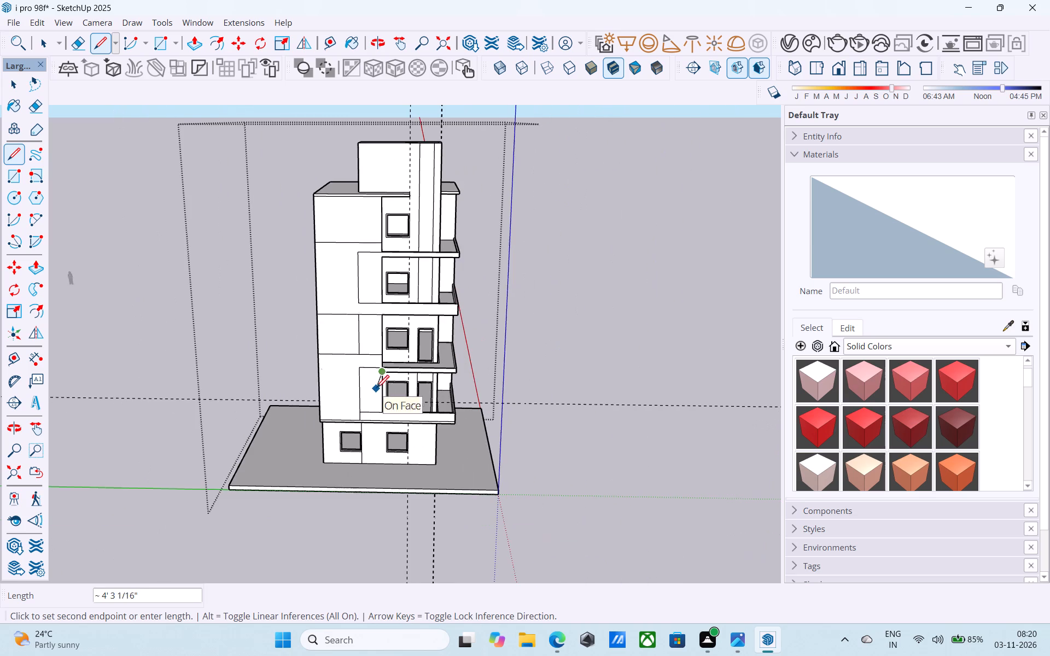
scroll(383, 248, up, 7)
click(376, 237)
scroll(384, 223, down, 6)
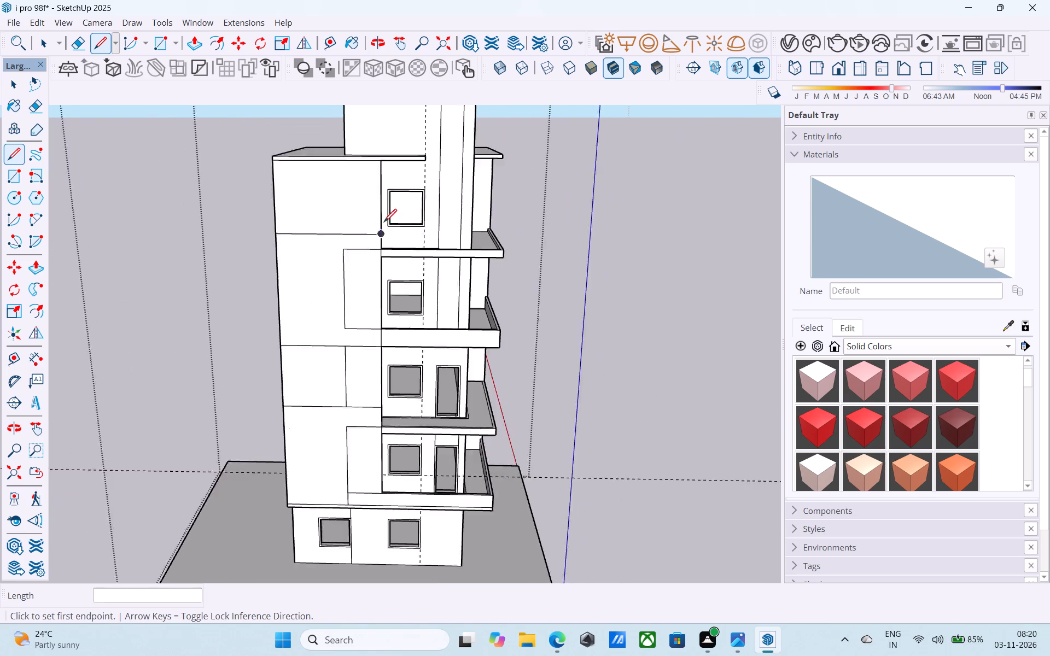
scroll(376, 311, up, 10)
scroll(310, 353, down, 6)
key(space)
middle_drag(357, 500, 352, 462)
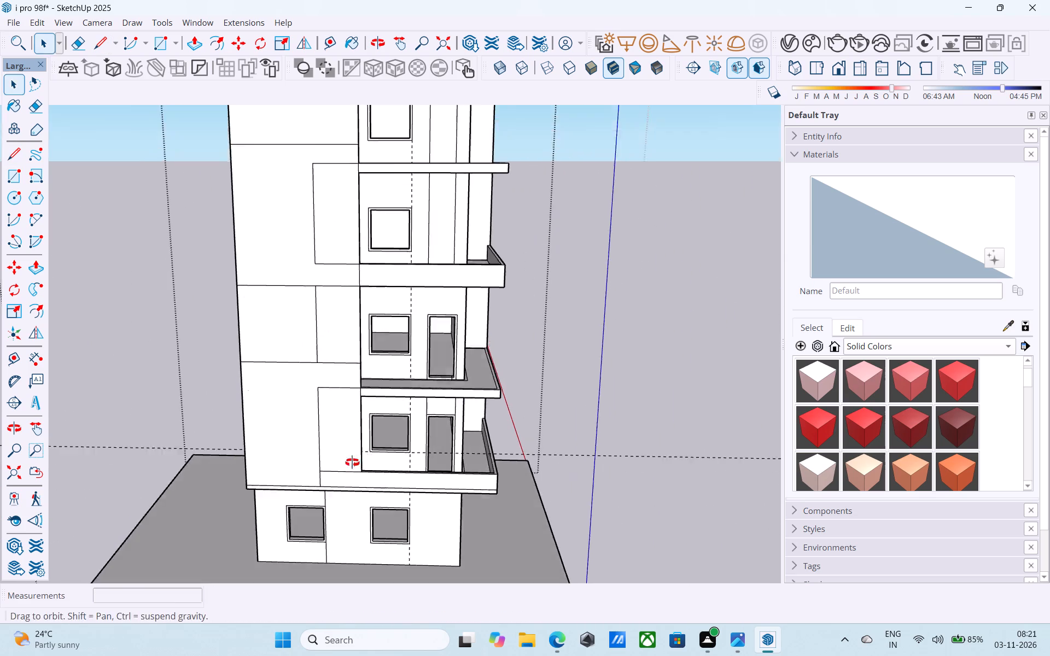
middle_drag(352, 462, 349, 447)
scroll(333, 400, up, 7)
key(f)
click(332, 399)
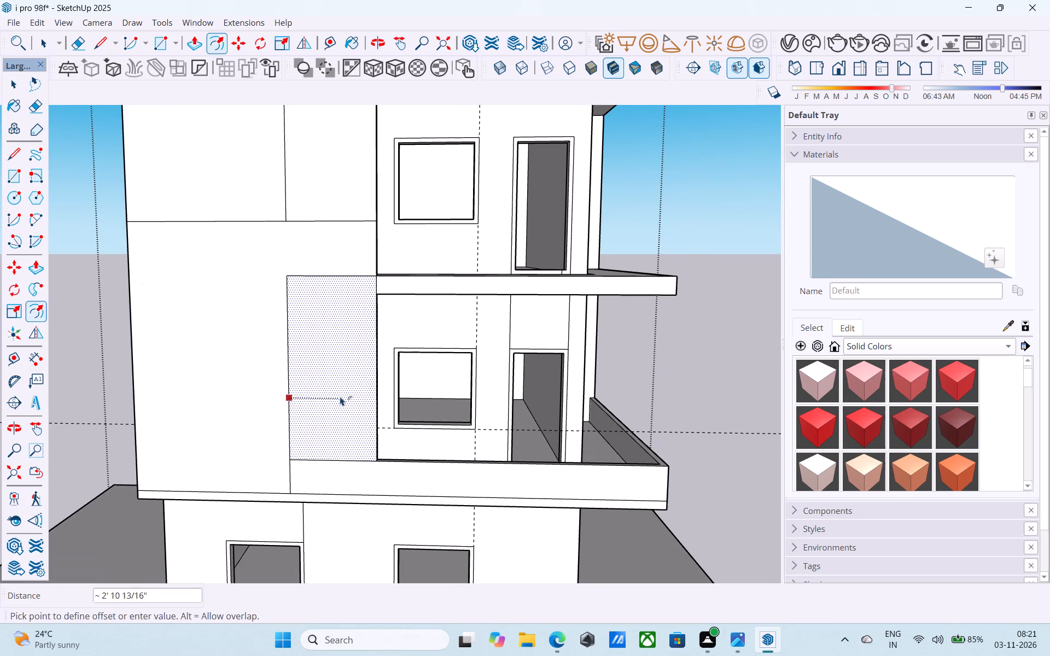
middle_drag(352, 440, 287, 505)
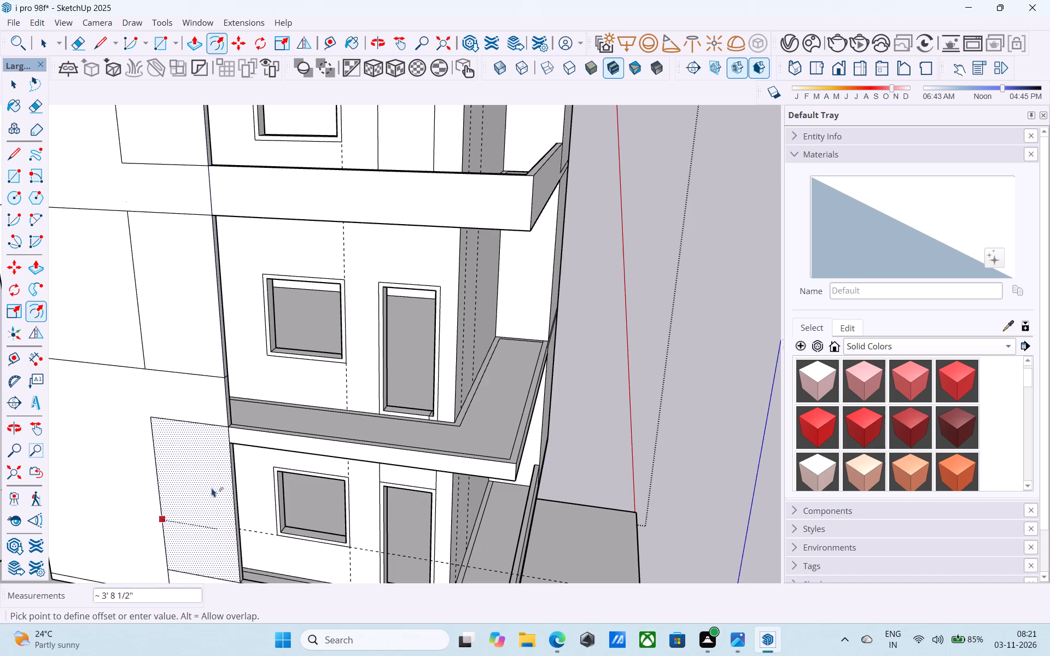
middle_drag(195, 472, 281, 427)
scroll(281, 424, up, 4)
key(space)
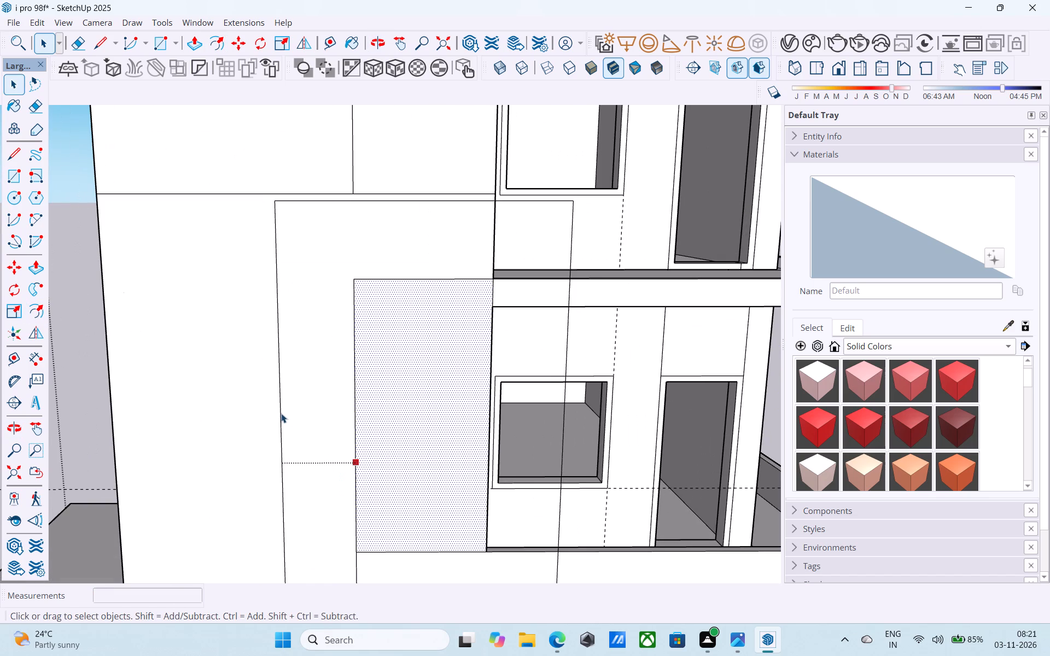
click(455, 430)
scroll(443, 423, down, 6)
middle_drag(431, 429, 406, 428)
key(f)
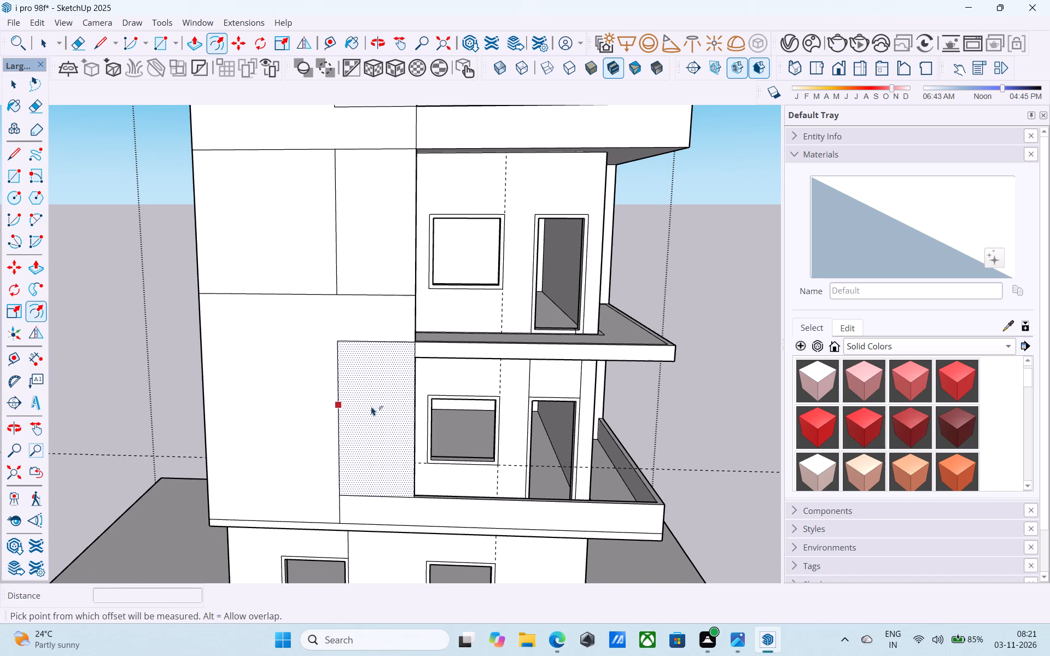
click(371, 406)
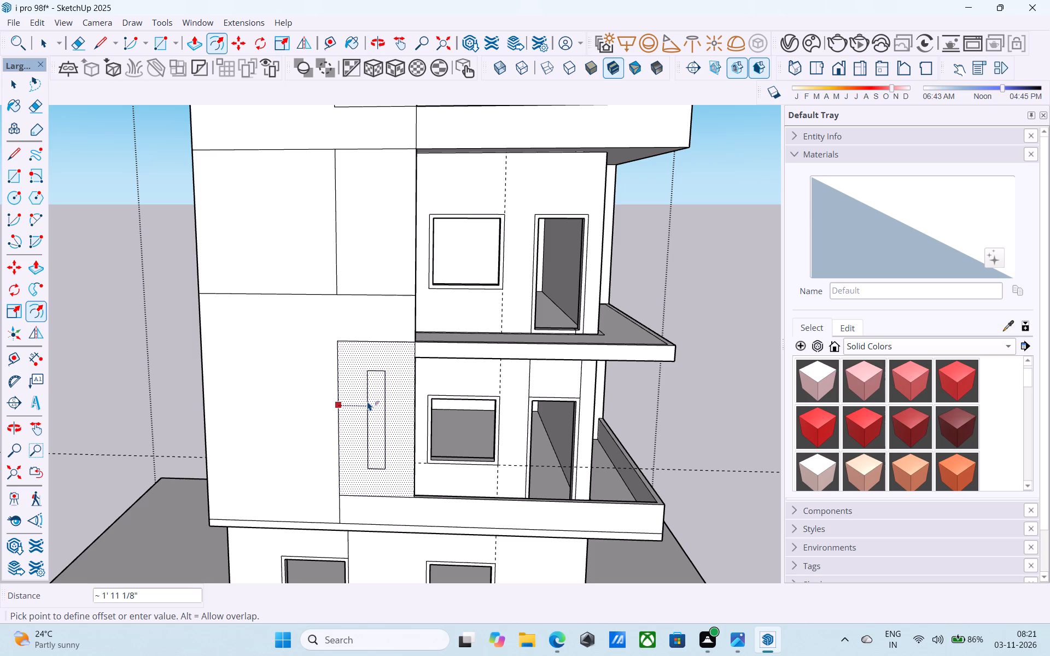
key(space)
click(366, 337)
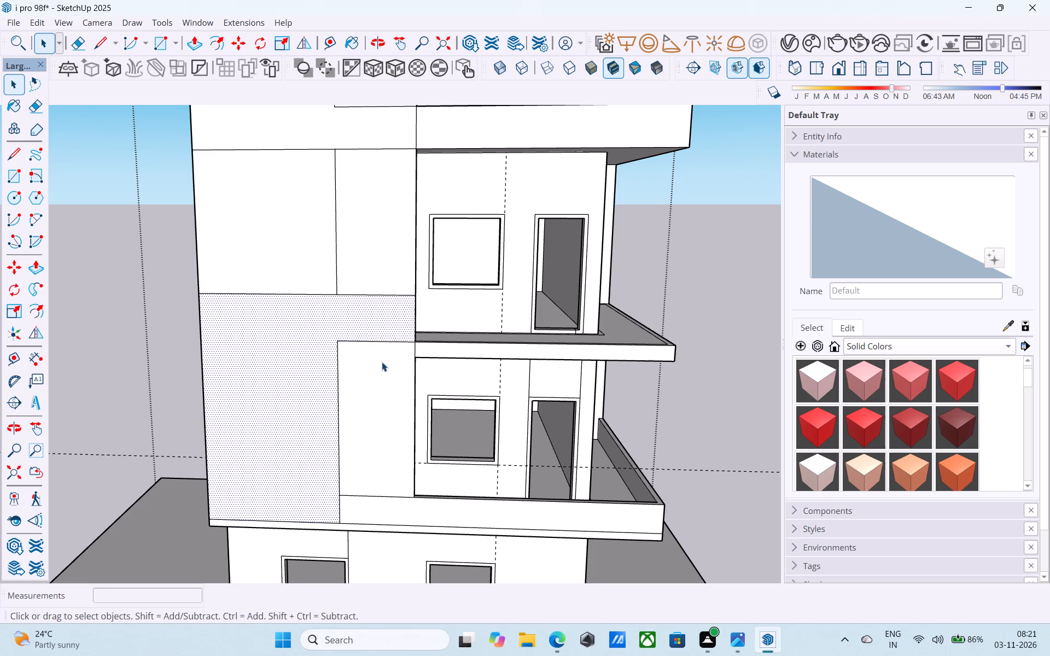
Draw a 5' horizontal line continuing the second-floor slab's underside across the adjacent wall panel, and erase the vertical segment dividing that slab band.
key(l)
click(411, 359)
click(332, 356)
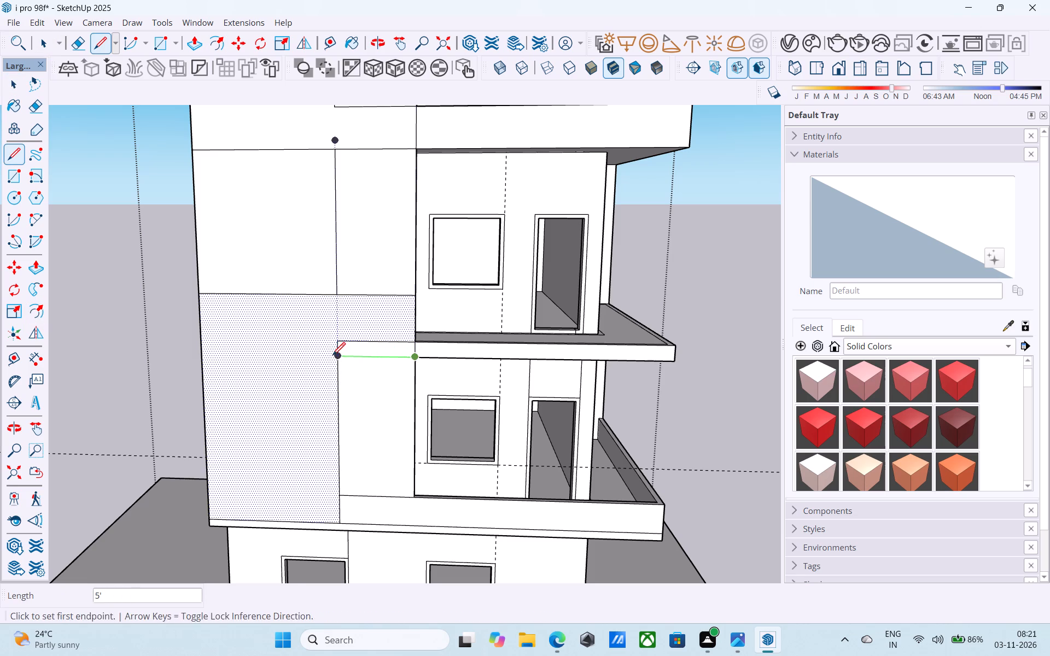
key(space)
key(e)
scroll(397, 374, up, 6)
click(434, 327)
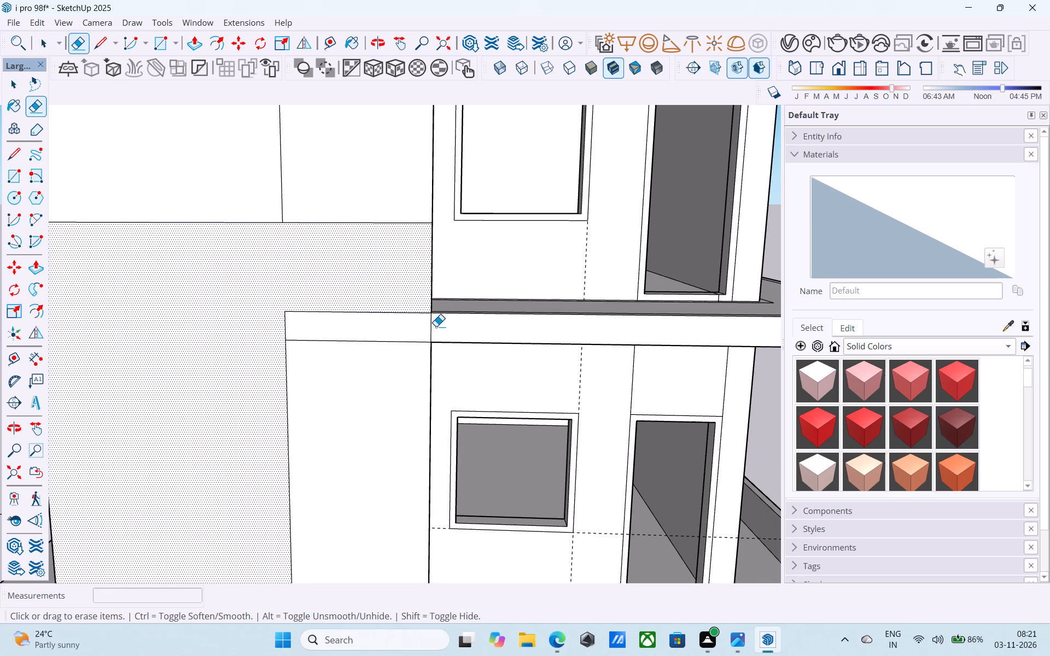
scroll(381, 433, down, 15)
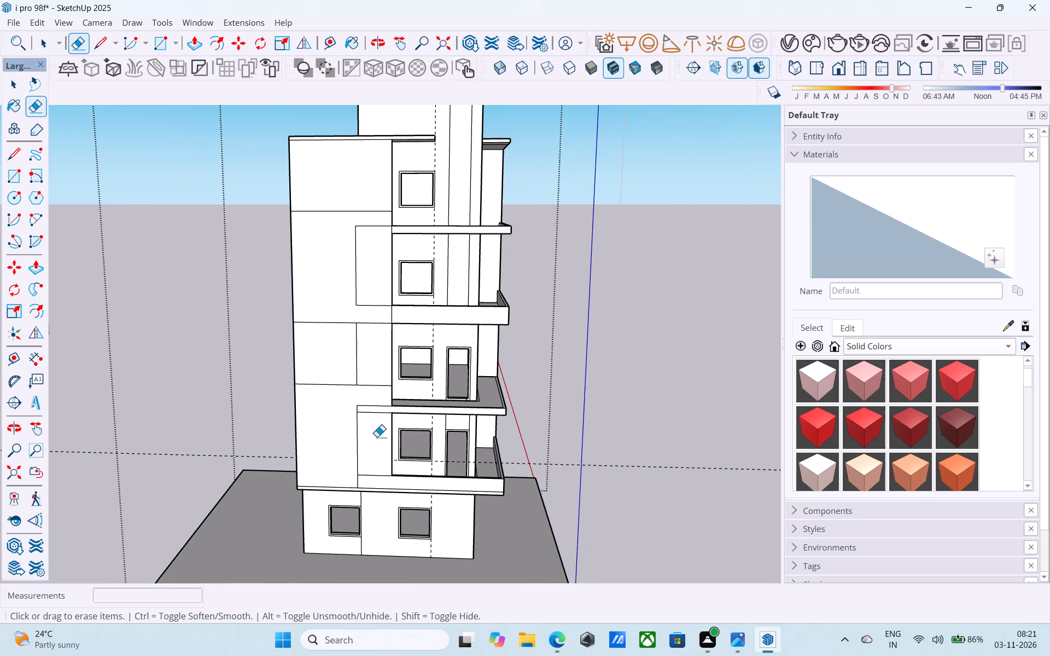
Measure the height of the second-floor balcony slab's edge at its outer front corner.
scroll(382, 446, down, 3)
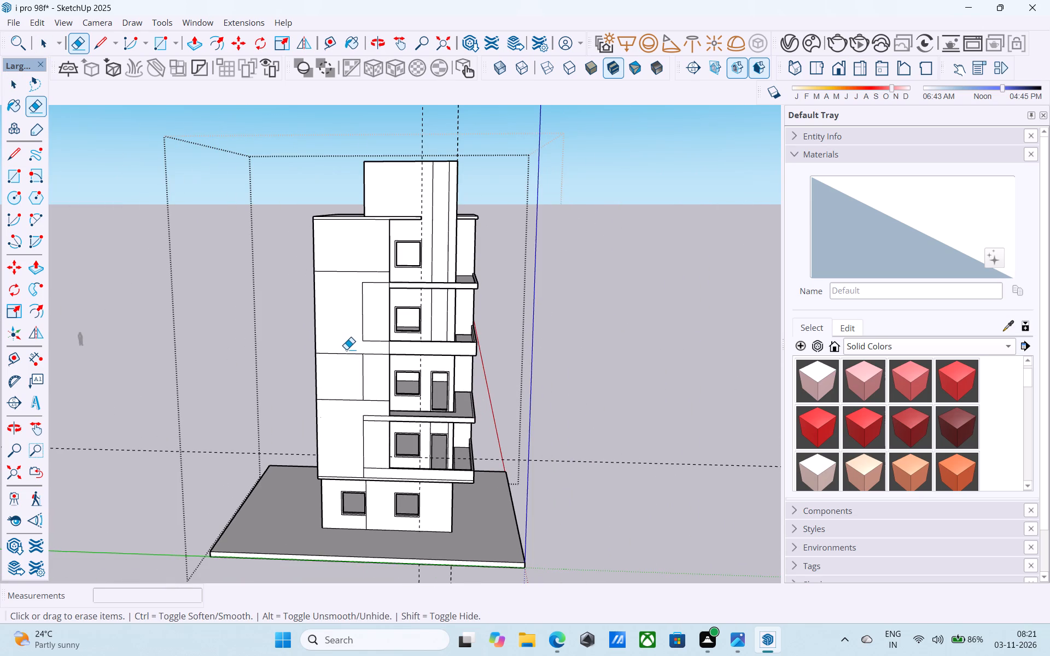
scroll(348, 349, up, 4)
scroll(349, 348, down, 1)
middle_drag(349, 348, 354, 251)
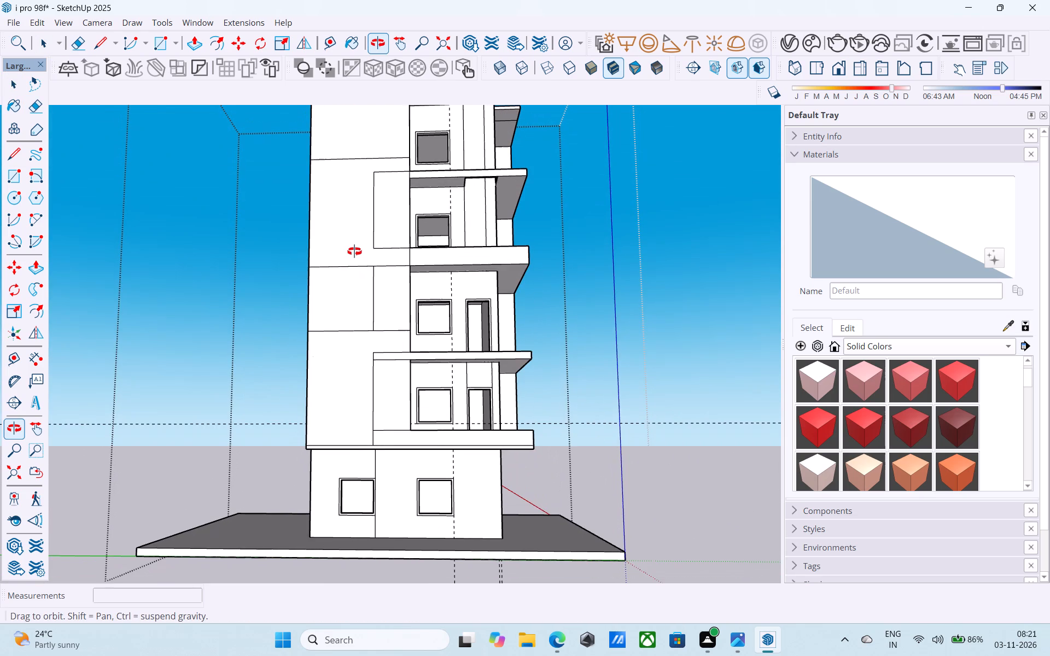
middle_drag(354, 251, 354, 255)
middle_drag(354, 255, 376, 341)
scroll(391, 267, up, 4)
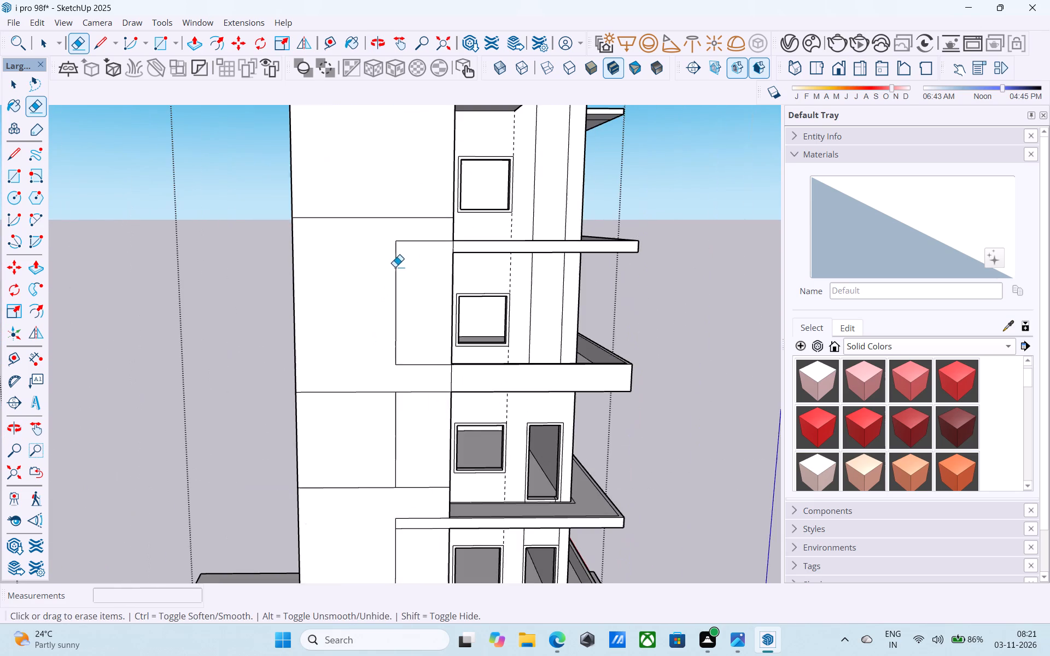
middle_drag(405, 260, 376, 241)
middle_drag(396, 256, 362, 238)
key(l)
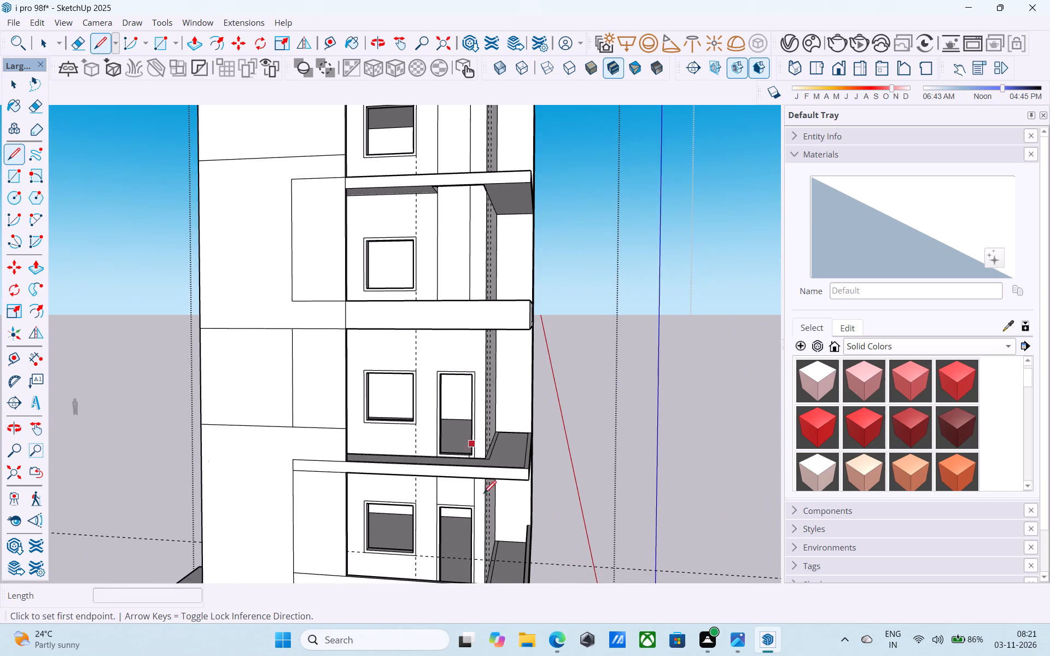
scroll(492, 505, up, 5)
scroll(547, 461, up, 4)
click(589, 388)
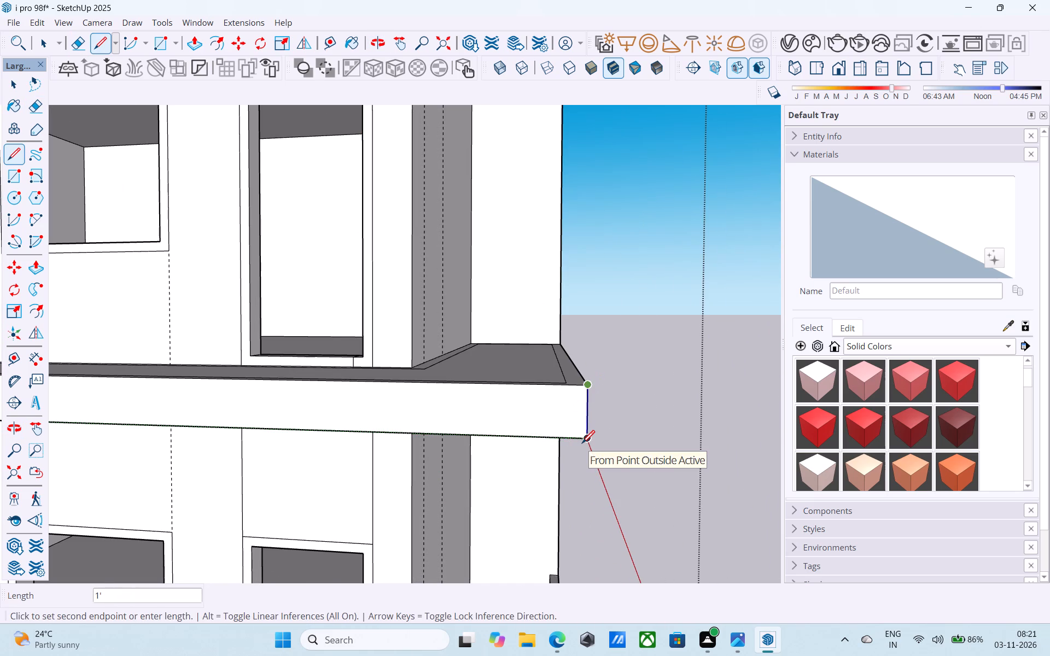
key(space)
Measure the height of the top-floor balcony slab's edge at its outer front corner.
scroll(584, 466, down, 16)
middle_drag(581, 467, 552, 481)
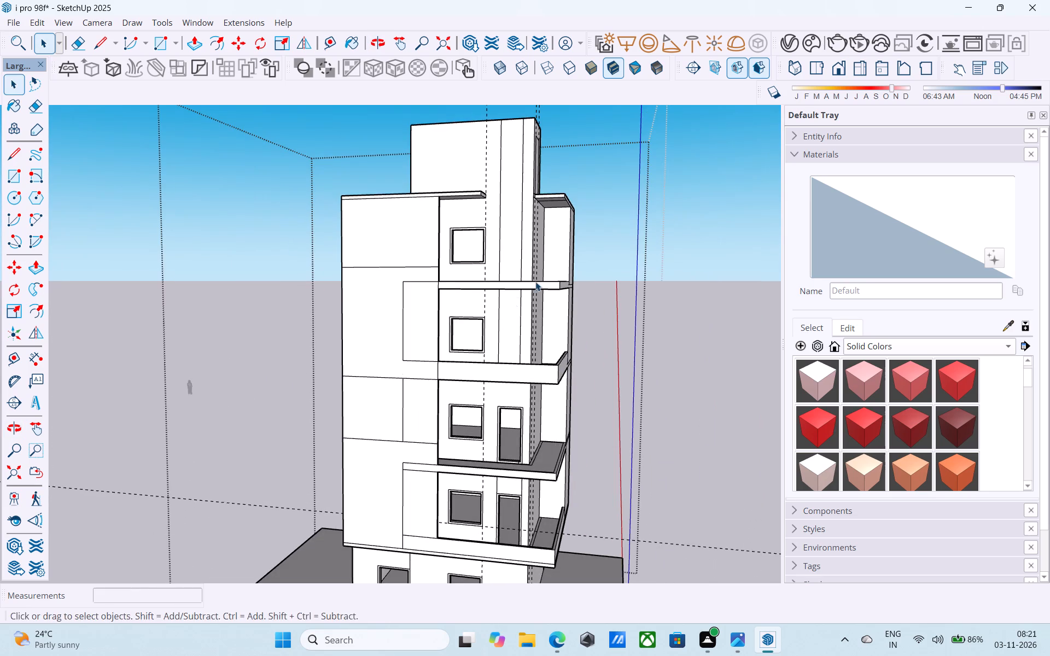
middle_drag(535, 282, 507, 290)
scroll(507, 290, up, 3)
key(l)
scroll(544, 287, up, 8)
click(555, 299)
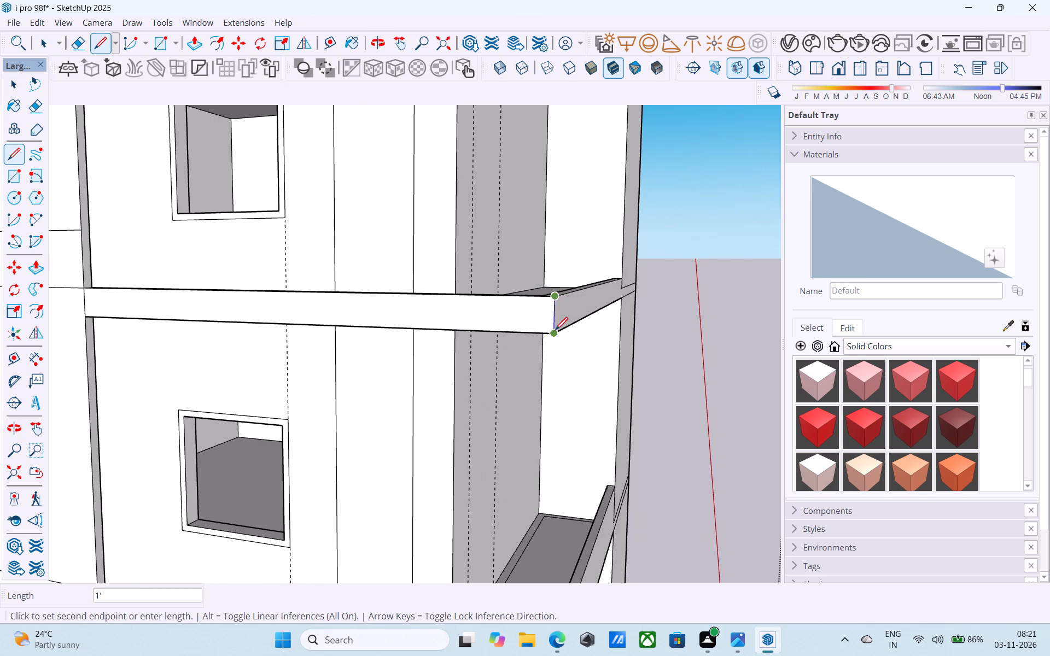
key(space)
Push/Pull the underside of the top-floor balcony slab 6" downward.
middle_drag(556, 332, 591, 407)
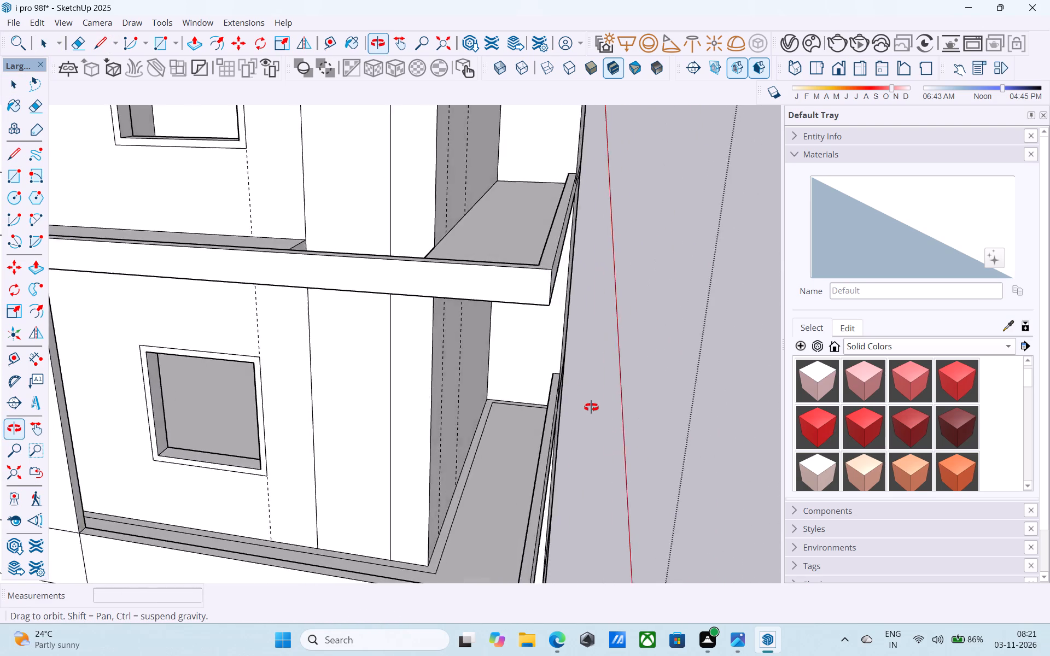
middle_drag(591, 407, 473, 131)
click(492, 348)
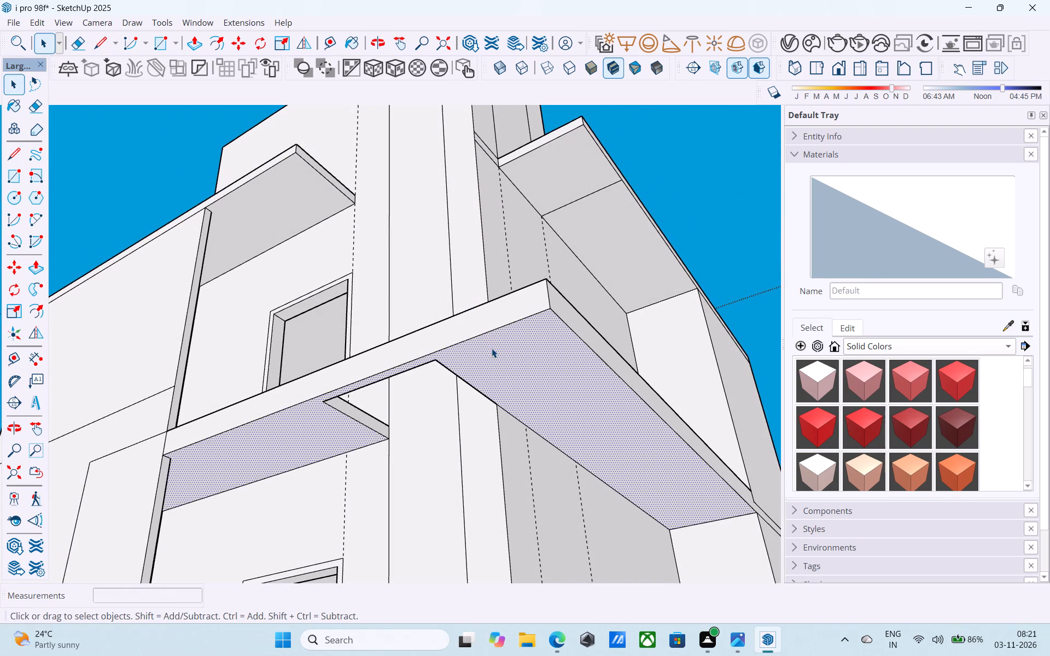
key(p)
click(492, 348)
text(6")
key(Return)
key(space)
Push/Pull the top face of the top-floor balcony's rim down 6" to the balcony floor level.
middle_drag(492, 358, 597, 652)
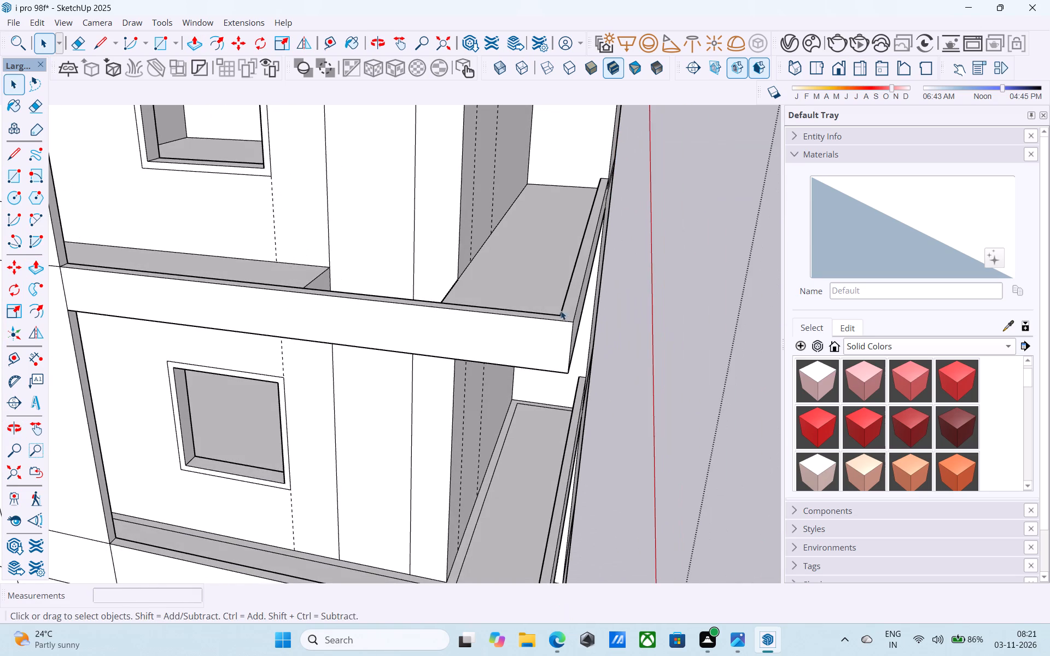
scroll(561, 309, up, 1)
click(566, 309)
key(p)
click(566, 309)
click(532, 332)
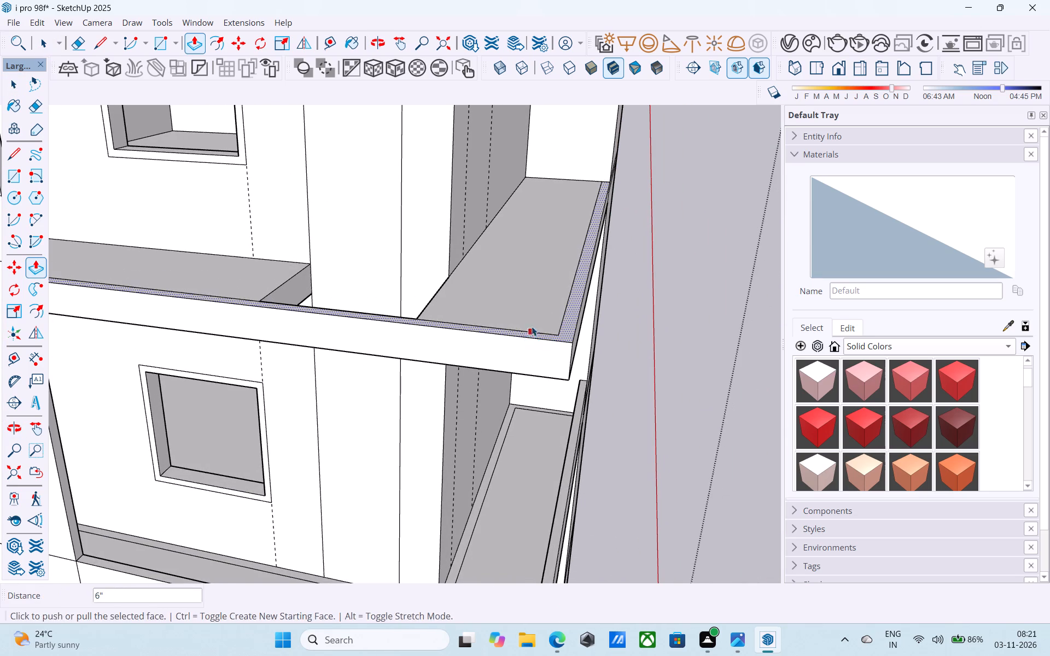
key(space)
Save the model and draw a 5' horizontal line continuing the top-floor slab's underside across the adjacent wall panel.
scroll(529, 312, down, 12)
middle_drag(529, 312, 544, 248)
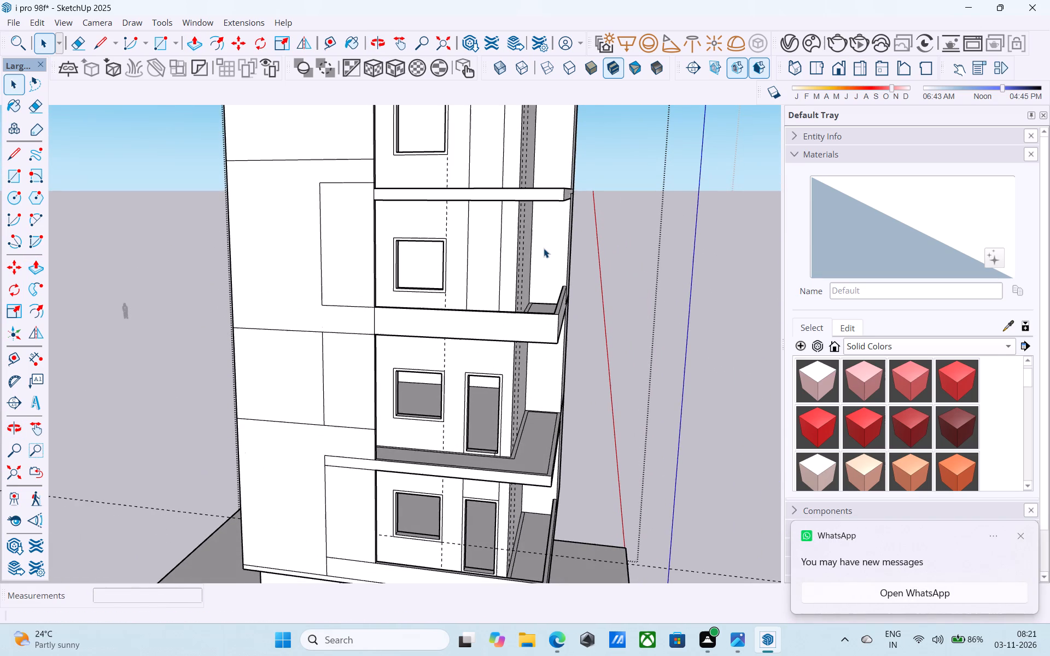
scroll(494, 191, down, 7)
middle_drag(483, 214, 481, 214)
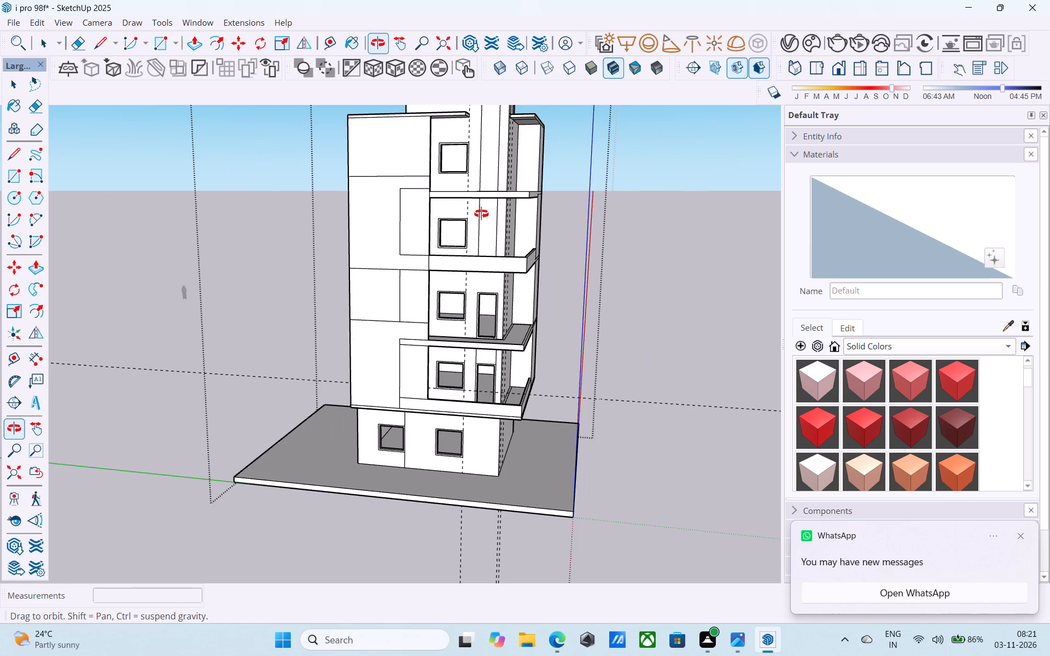
middle_drag(481, 214, 471, 200)
scroll(410, 199, up, 8)
middle_drag(410, 199, 422, 210)
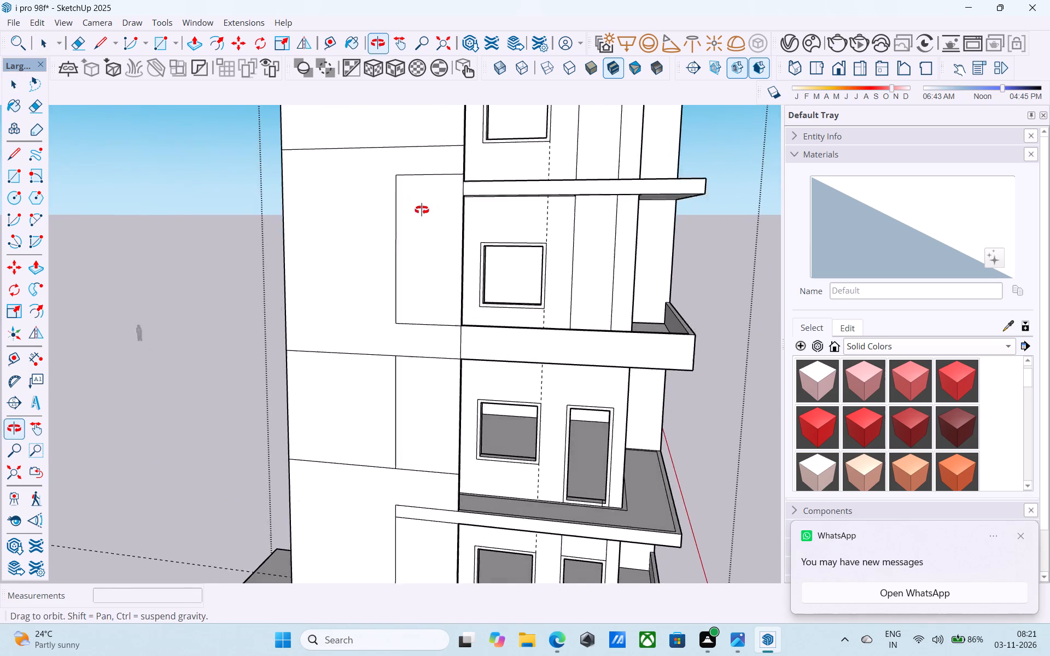
middle_drag(422, 210, 426, 215)
middle_click(460, 222)
middle_click(462, 223)
key(l)
scroll(463, 223, up, 4)
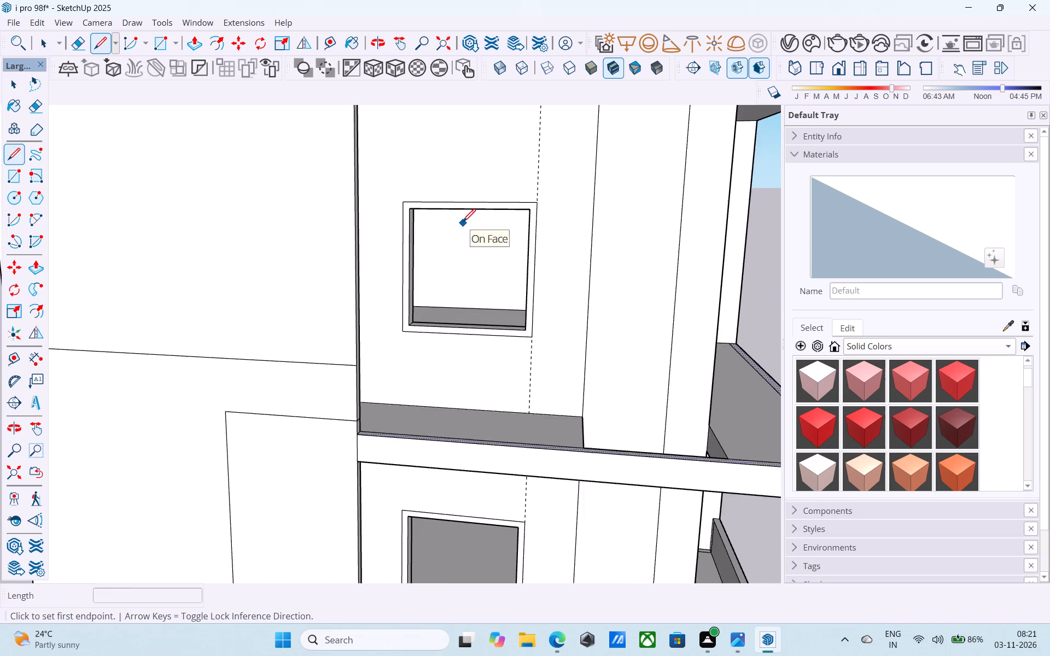
scroll(464, 222, down, 11)
shift+middle_drag(446, 262, 471, 225)
key(ctrl+s)
scroll(465, 233, up, 13)
click(475, 248)
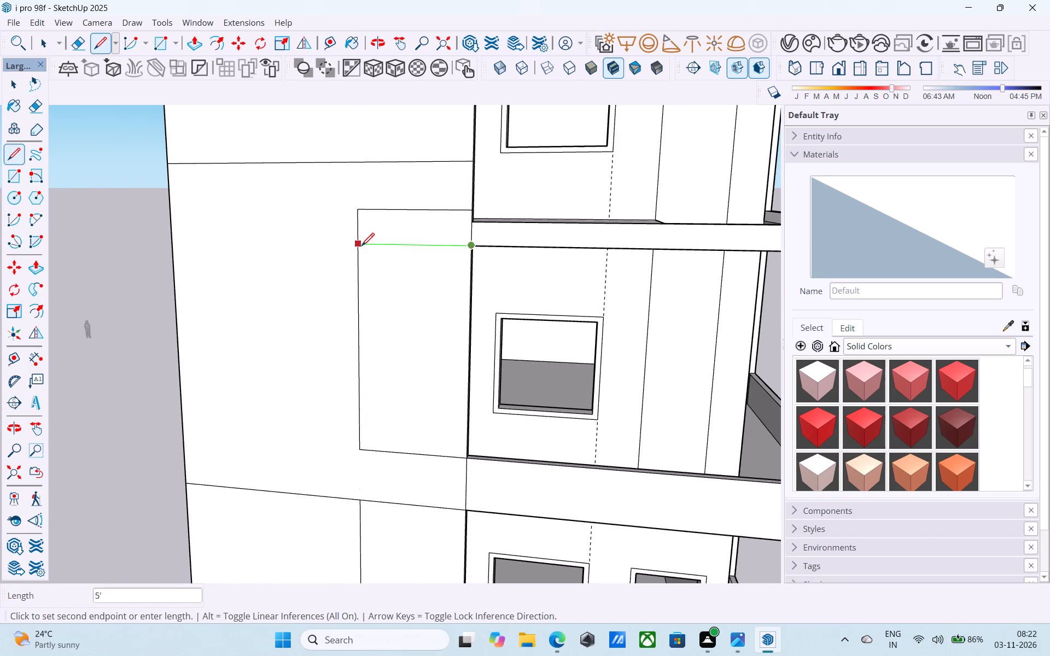
click(361, 247)
Erase the wall panel's old top edge and the short vertical segment above the new line.
key(e)
drag(371, 195, 350, 215)
drag(356, 220, 371, 207)
drag(365, 235, 342, 232)
key(space)
Inspect the front and side facades, including the wall panel beside the third-floor window, from several angles.
scroll(355, 238, down, 10)
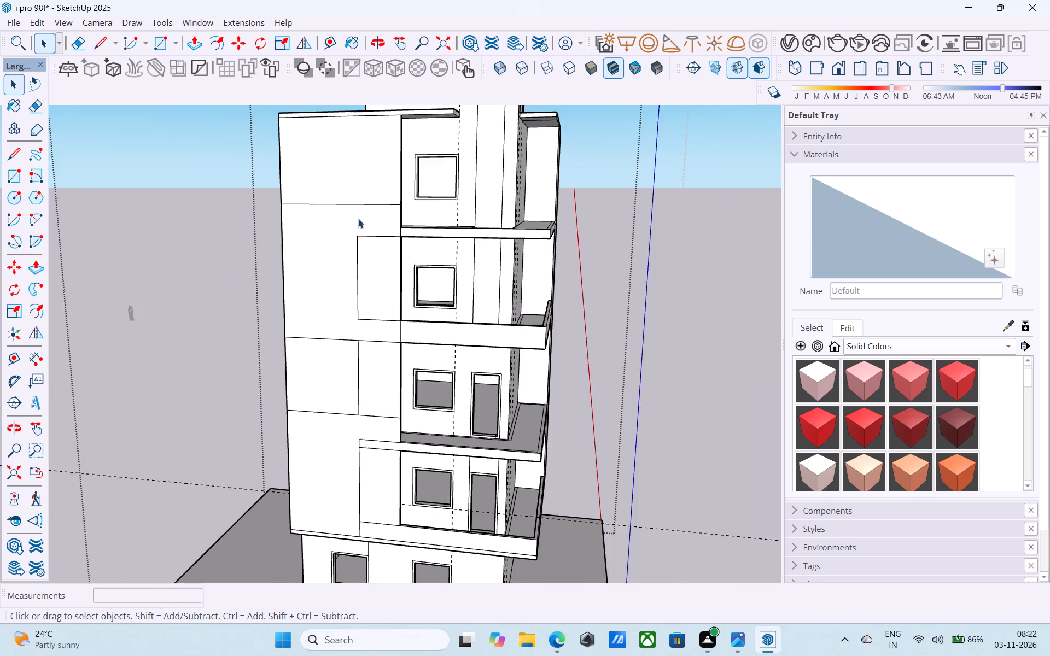
scroll(358, 219, down, 3)
scroll(359, 219, up, 1)
scroll(359, 219, down, 4)
middle_drag(359, 219, 459, 242)
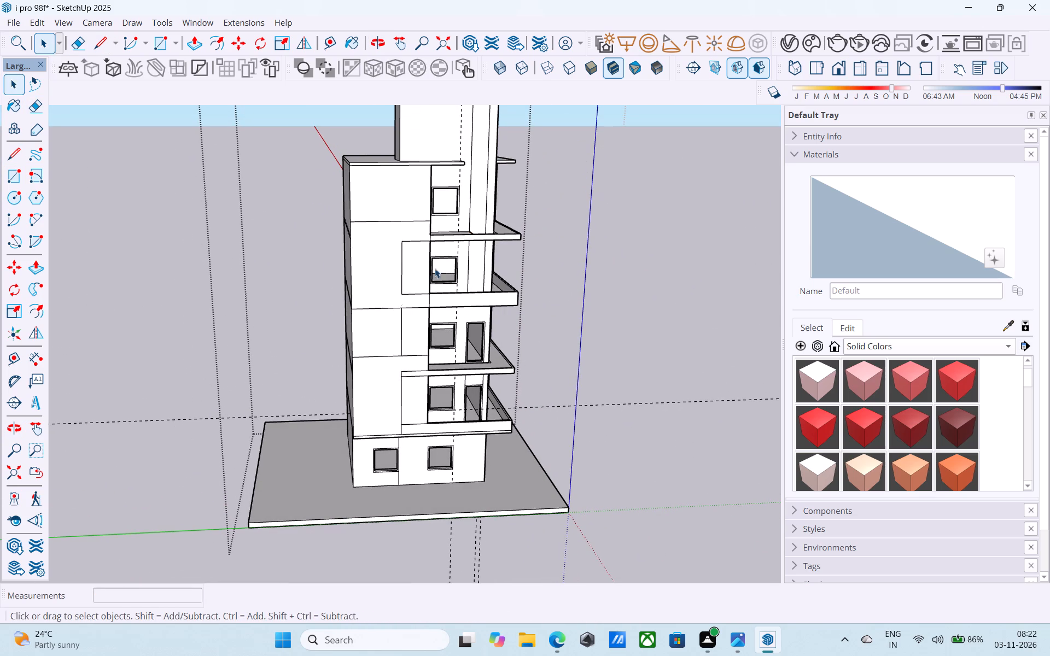
scroll(427, 274, up, 6)
click(414, 264)
middle_drag(377, 253, 219, 268)
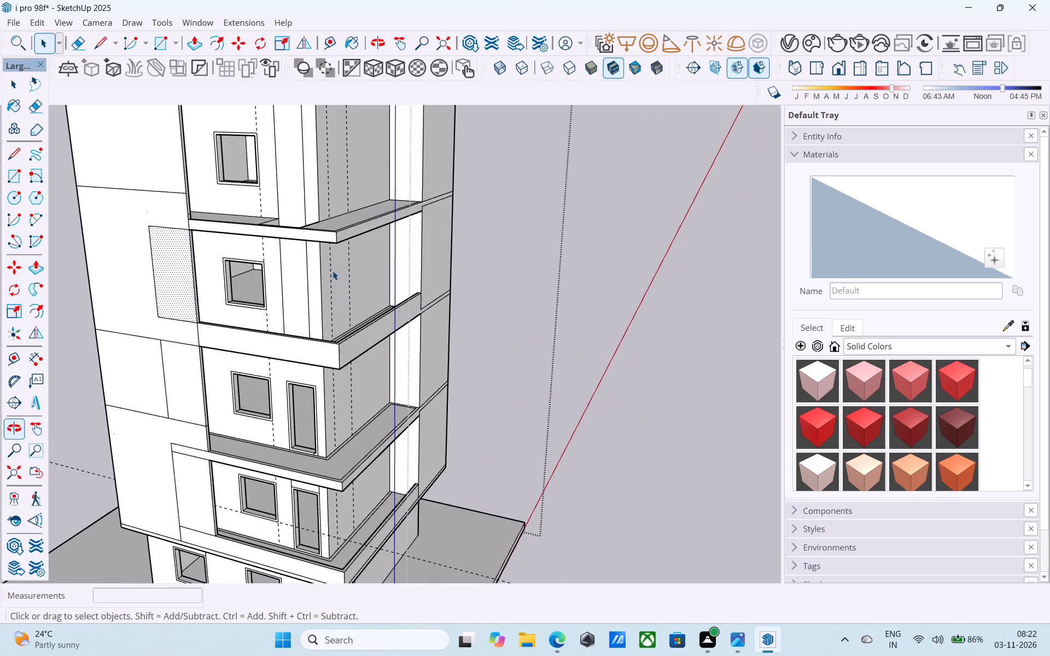
scroll(547, 244, down, 9)
middle_drag(559, 253, 487, 257)
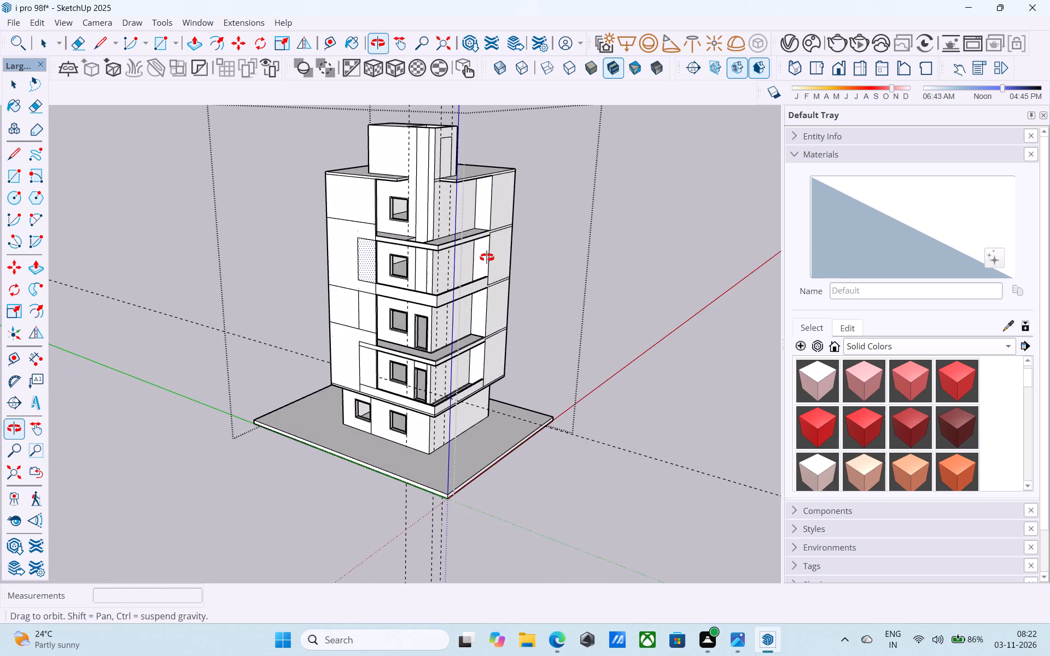
middle_drag(487, 257, 476, 244)
scroll(480, 243, down, 5)
middle_drag(480, 243, 468, 244)
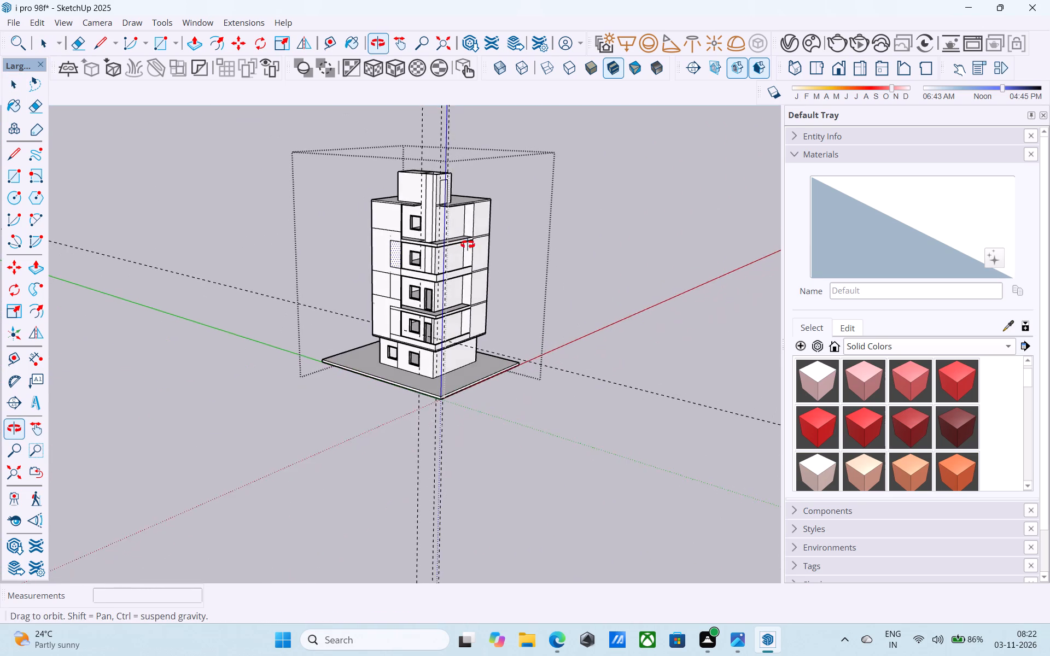
middle_drag(468, 244, 466, 251)
scroll(434, 273, up, 10)
scroll(382, 282, up, 1)
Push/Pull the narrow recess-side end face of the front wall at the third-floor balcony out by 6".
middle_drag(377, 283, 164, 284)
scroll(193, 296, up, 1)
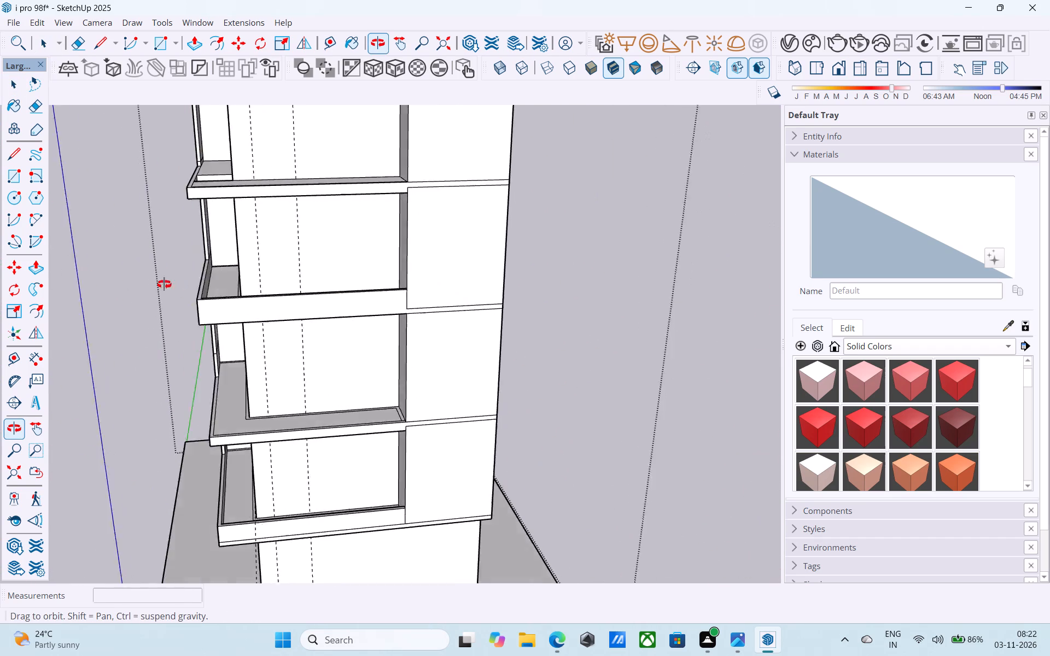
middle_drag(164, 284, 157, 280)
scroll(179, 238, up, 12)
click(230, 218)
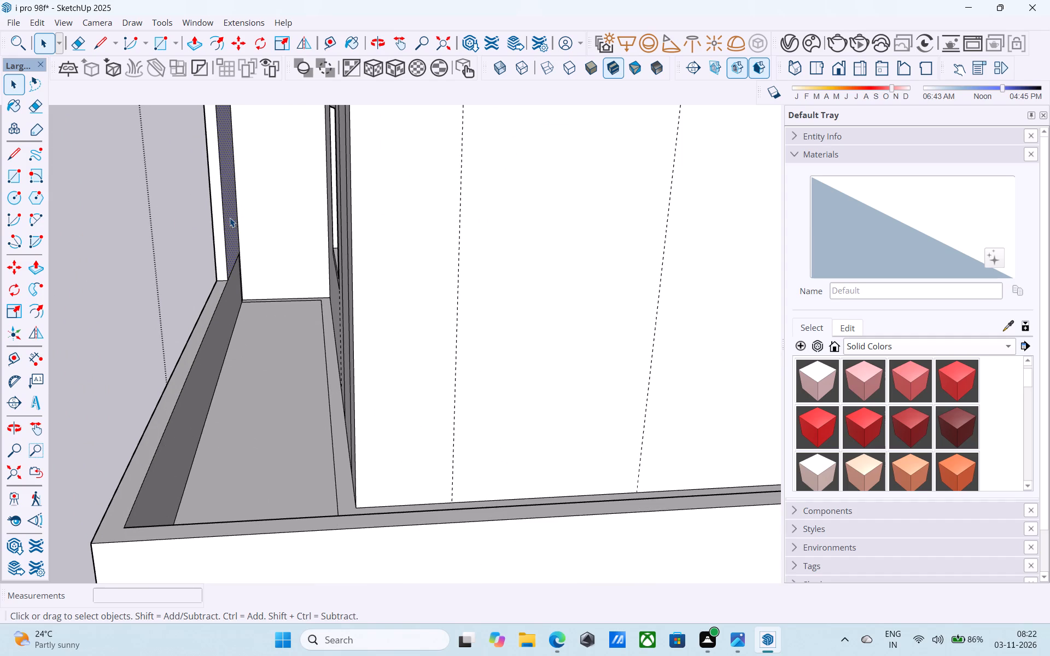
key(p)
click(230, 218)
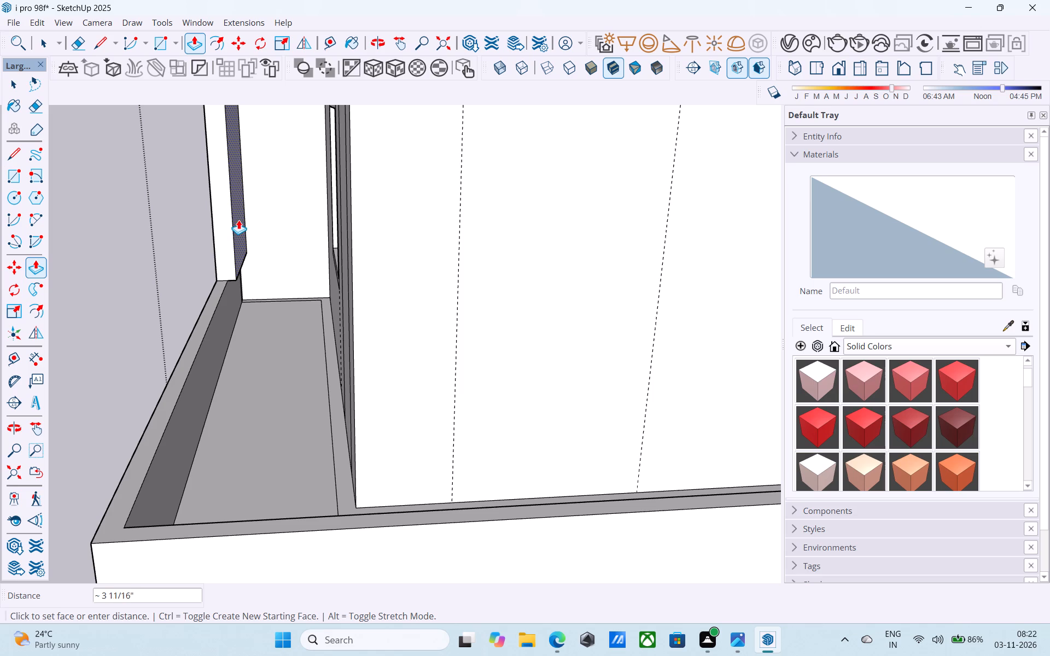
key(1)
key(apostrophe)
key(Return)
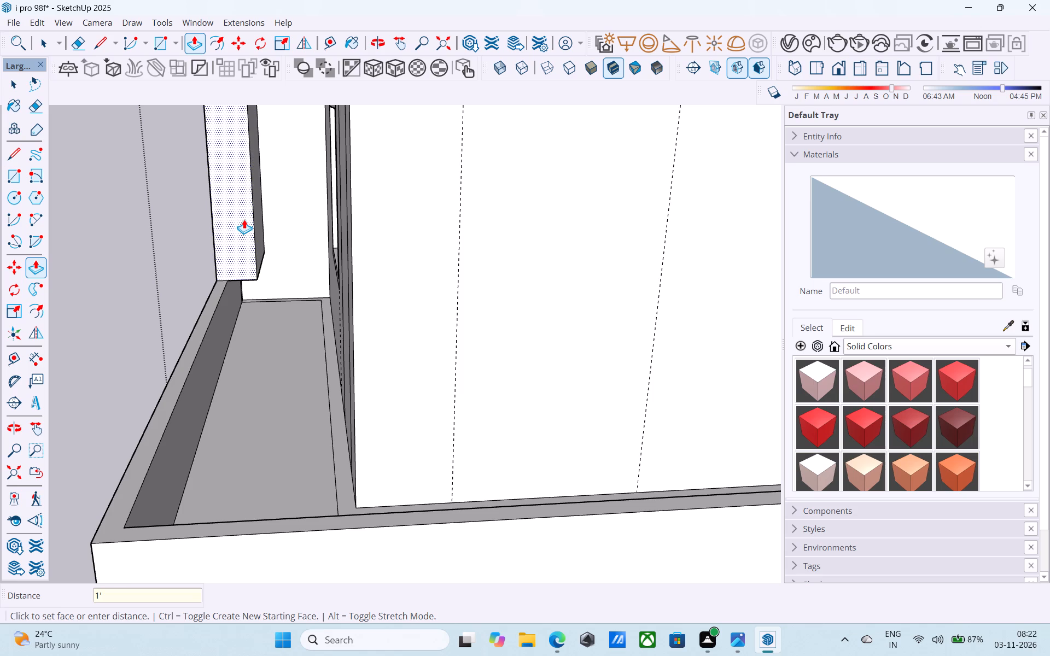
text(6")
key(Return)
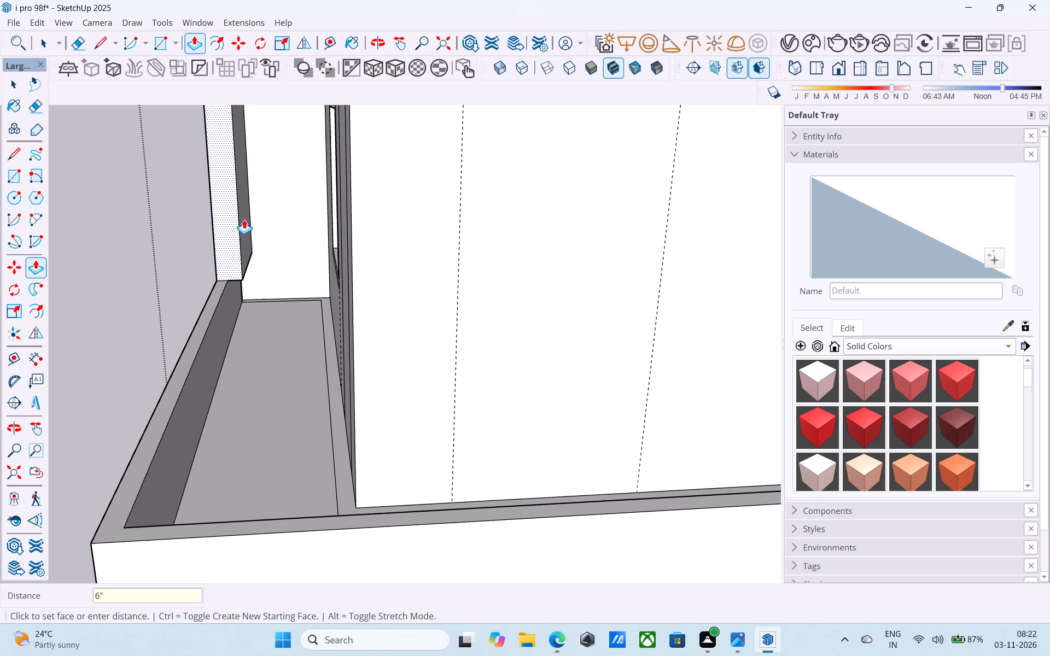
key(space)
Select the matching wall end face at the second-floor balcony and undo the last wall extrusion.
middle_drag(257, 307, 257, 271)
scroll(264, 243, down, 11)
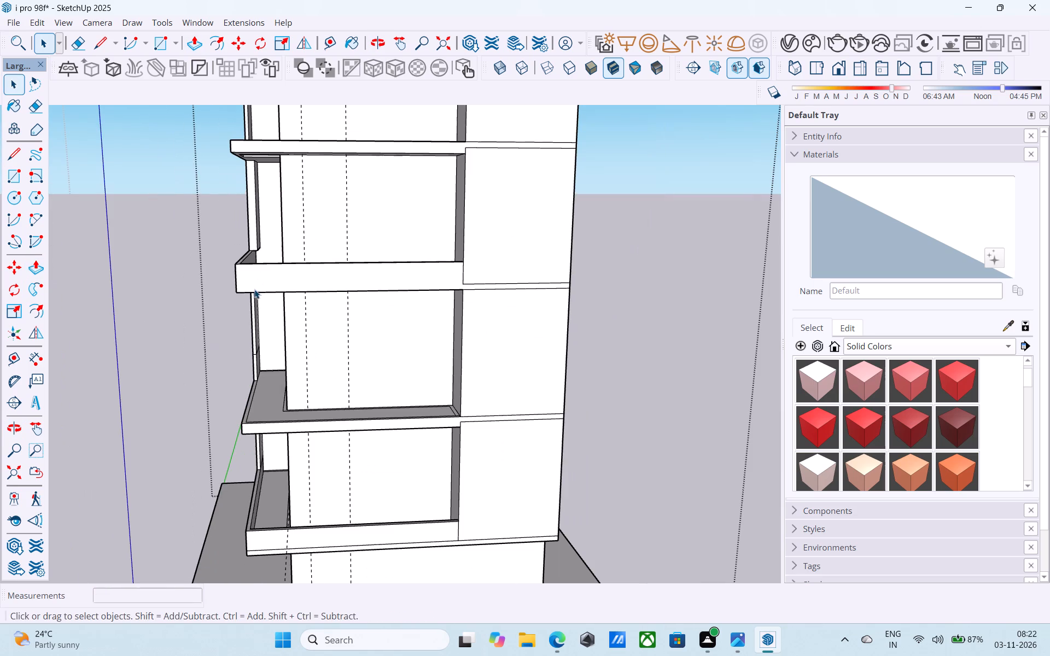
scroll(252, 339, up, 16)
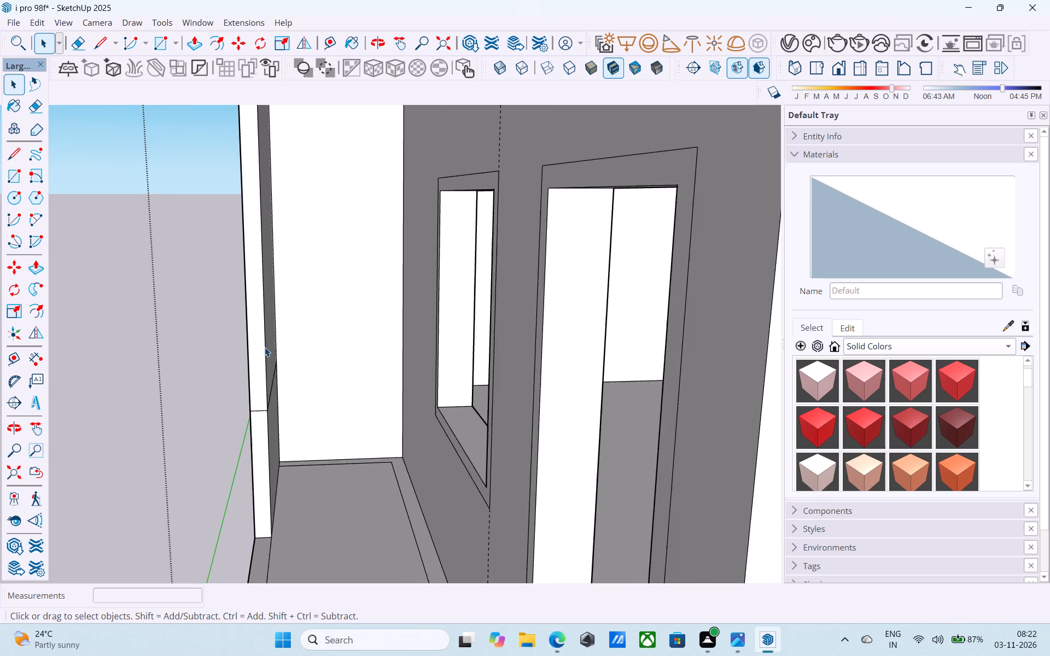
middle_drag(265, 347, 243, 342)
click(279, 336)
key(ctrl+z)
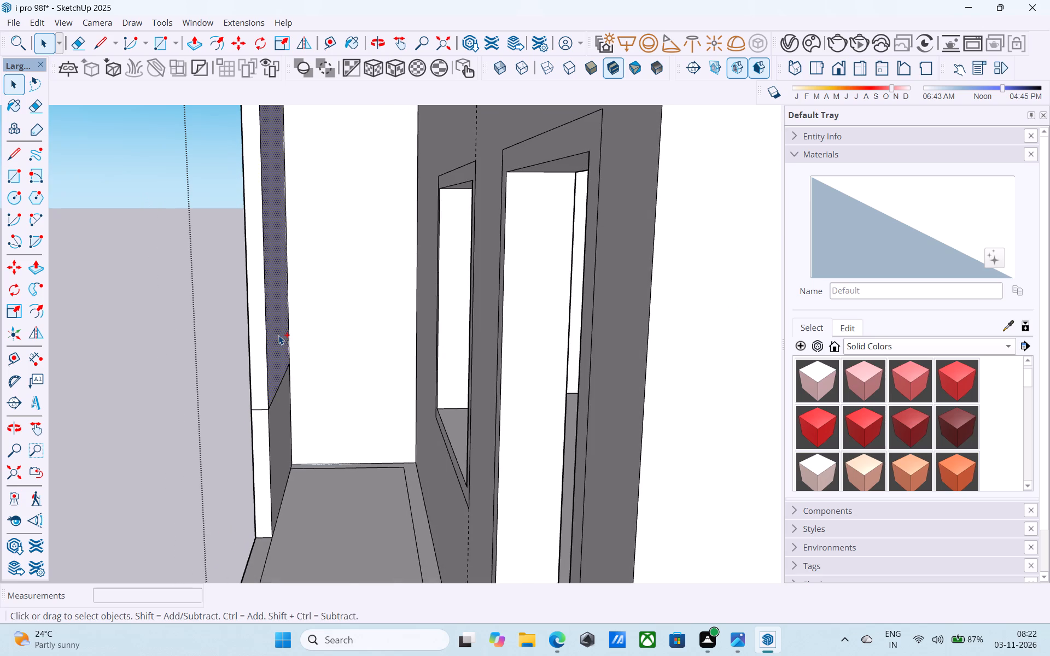
Draw a 5' line across the wall from the fourth-floor balcony slab's top corner and a 1' line down to the third-floor panel's corner.
ctrl+scroll(278, 335, down, 17)
middle_drag(297, 342, 617, 393)
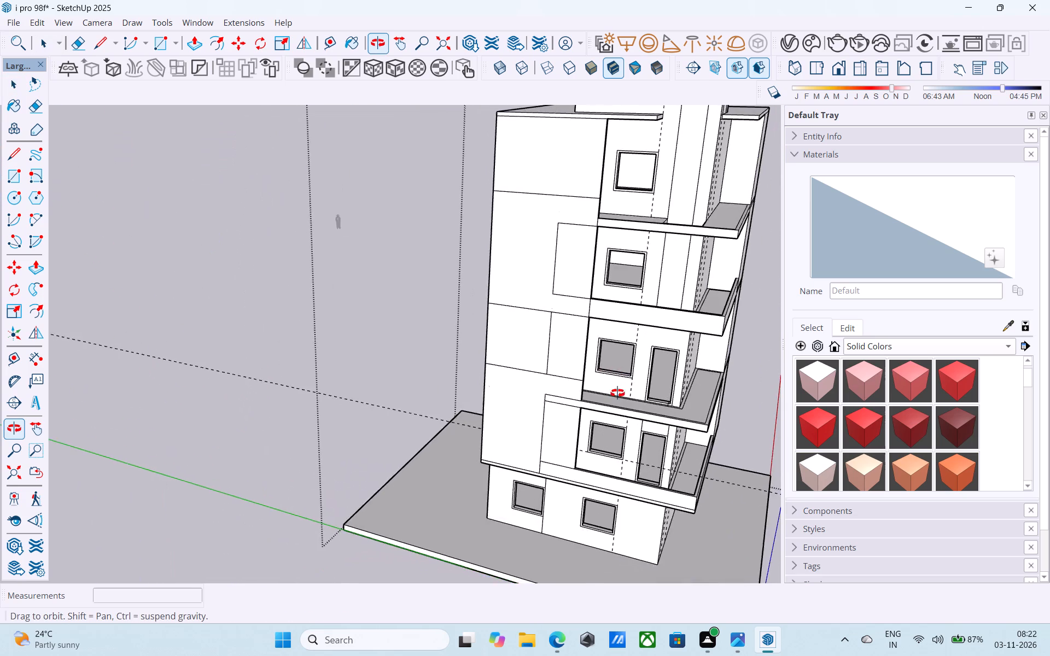
middle_drag(617, 393, 577, 481)
scroll(510, 369, up, 9)
middle_drag(451, 359, 405, 360)
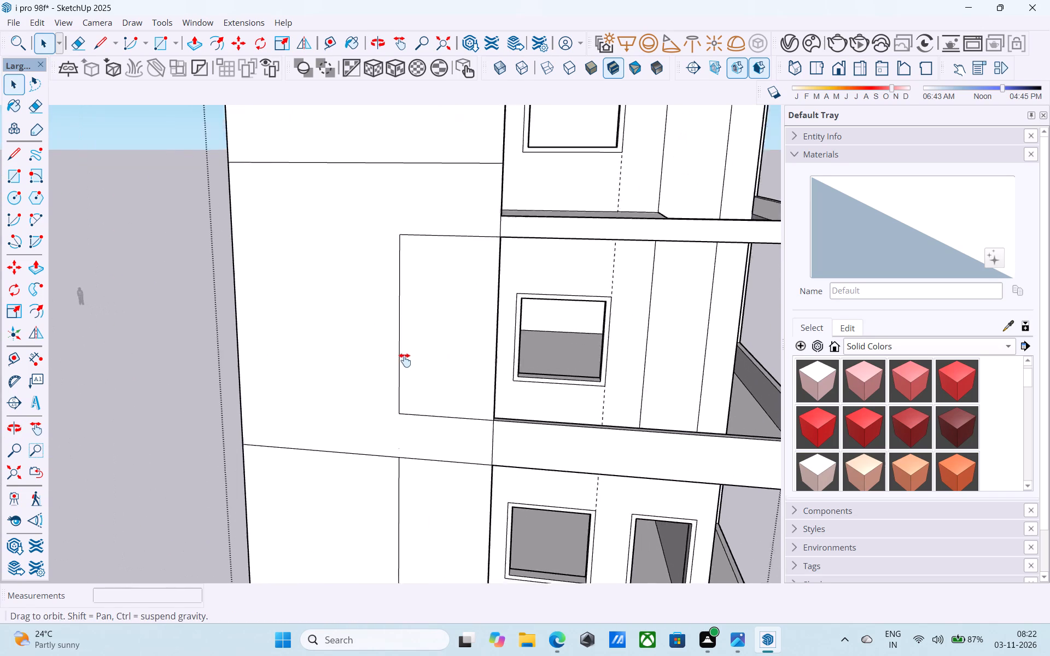
middle_drag(405, 360, 399, 369)
click(402, 376)
scroll(409, 368, down, 6)
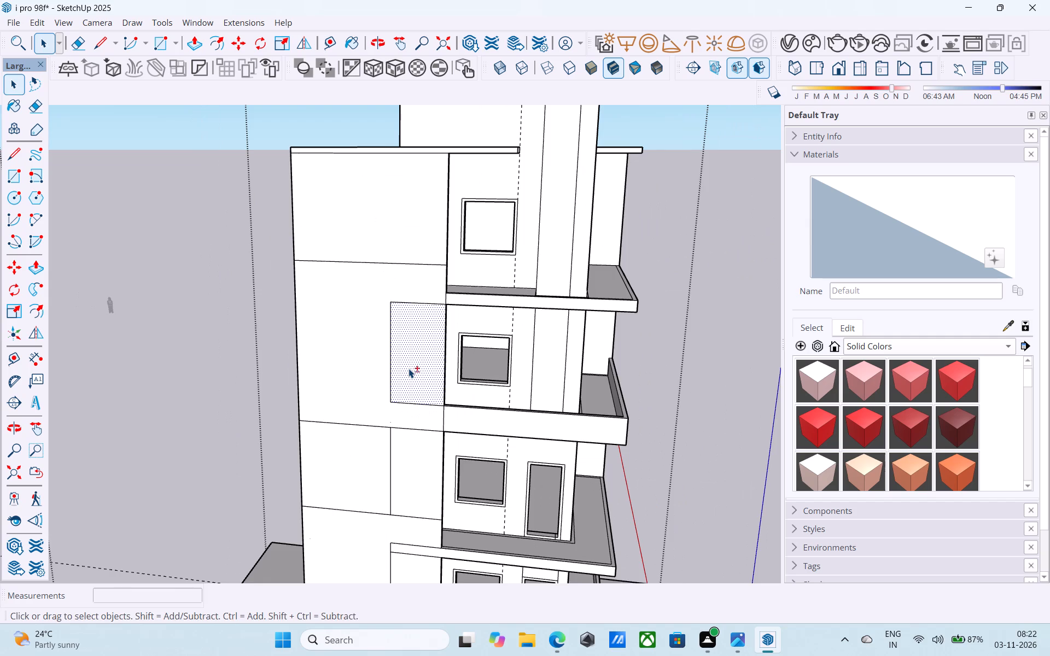
shift+middle_drag(399, 367, 352, 385)
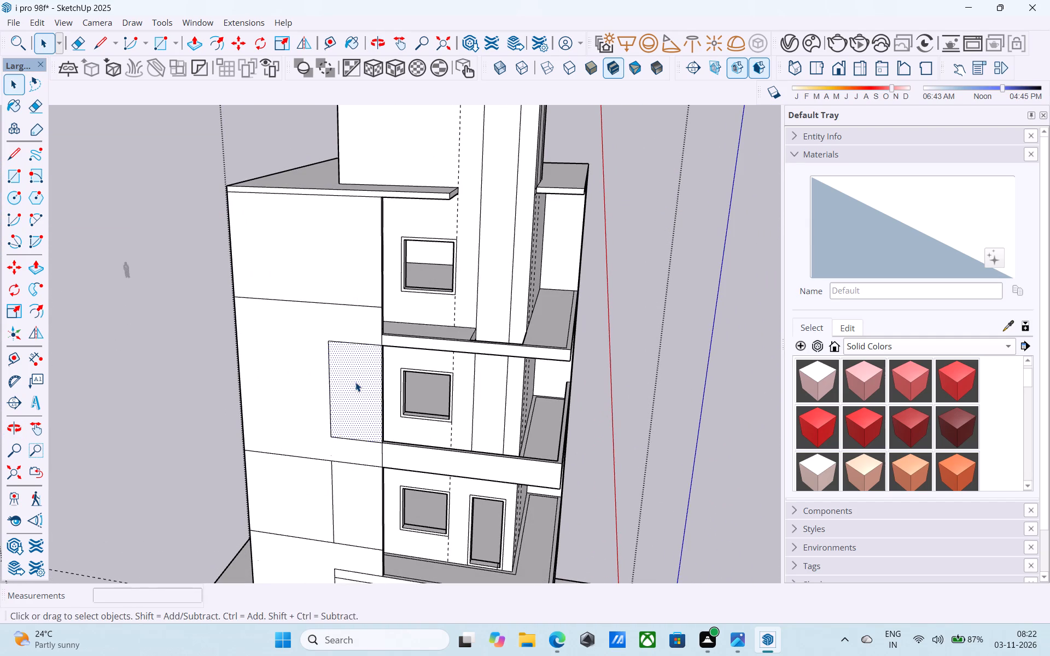
scroll(357, 380, down, 5)
middle_drag(357, 380, 378, 346)
scroll(361, 364, up, 4)
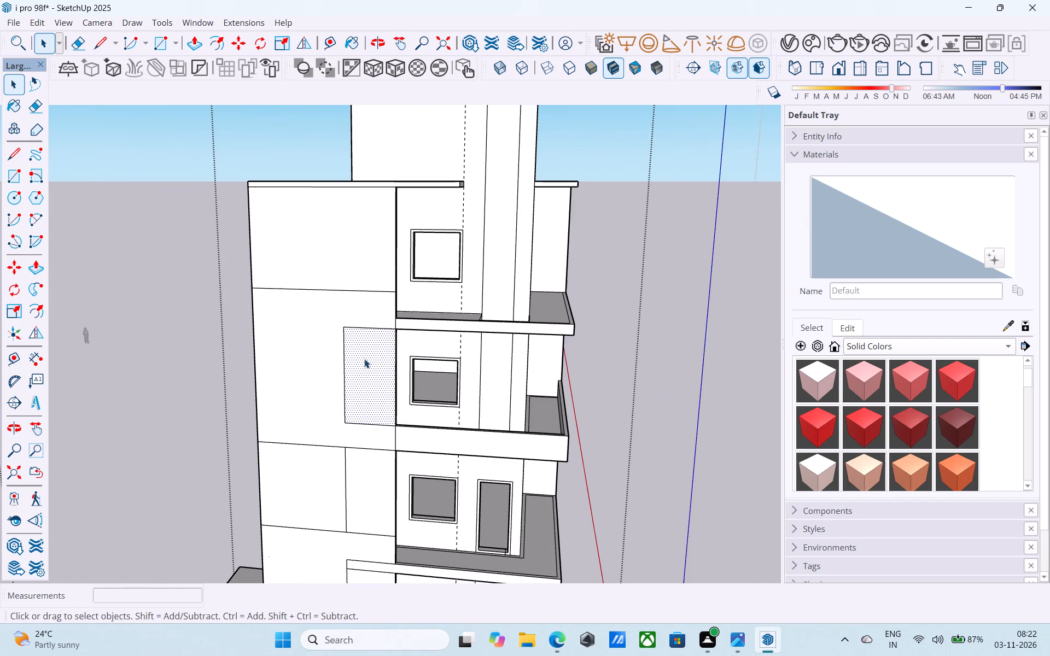
middle_drag(384, 327, 406, 329)
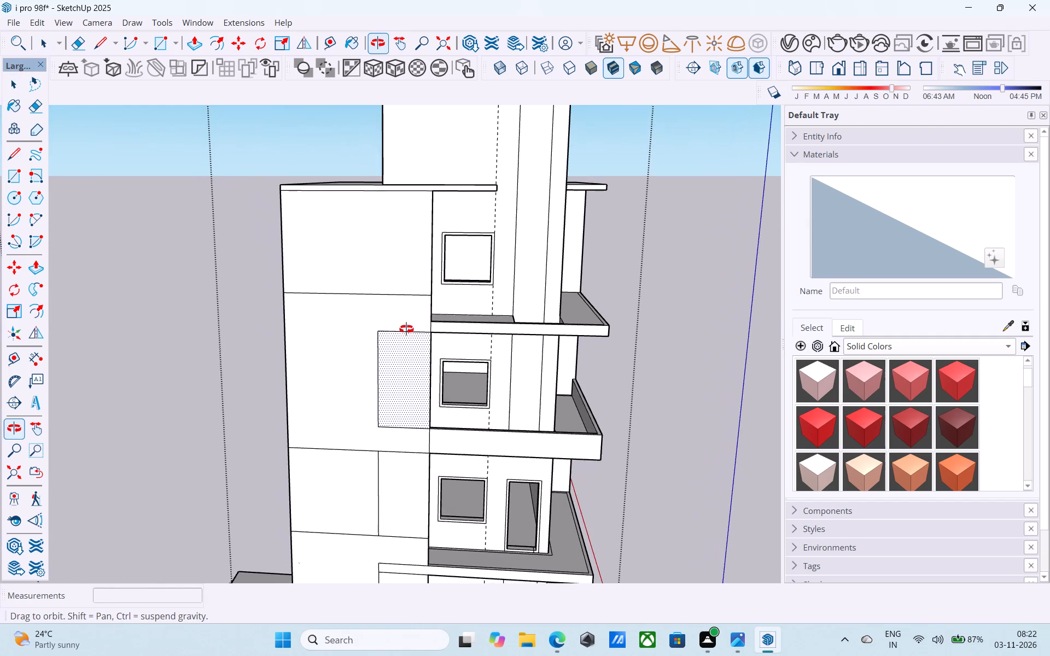
middle_drag(406, 329, 418, 317)
scroll(418, 317, up, 2)
key(l)
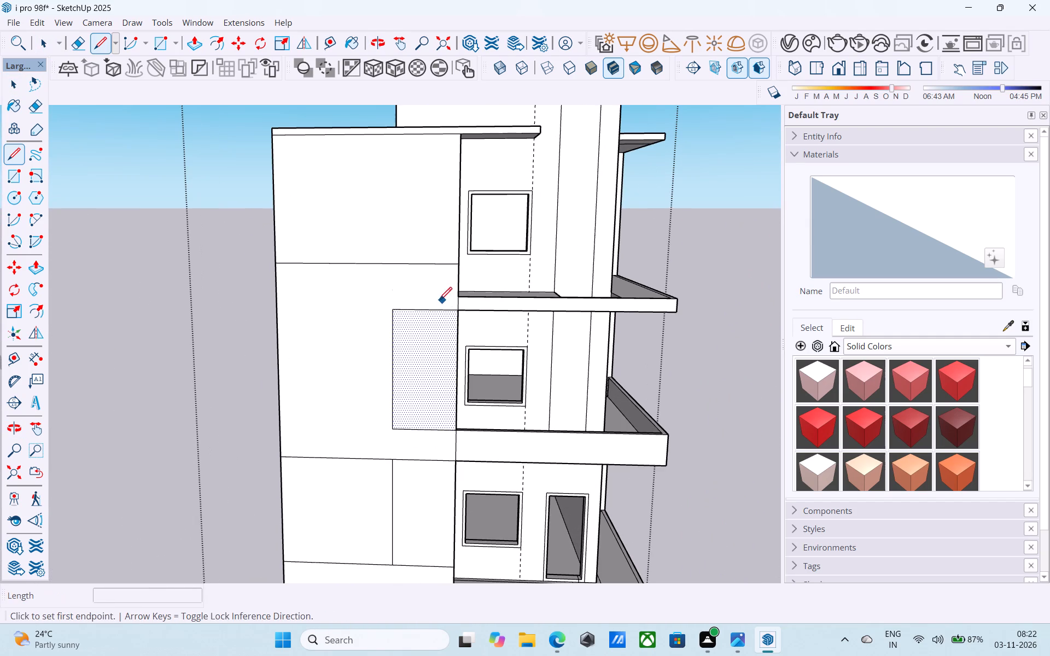
scroll(469, 299, up, 9)
middle_drag(434, 305, 270, 365)
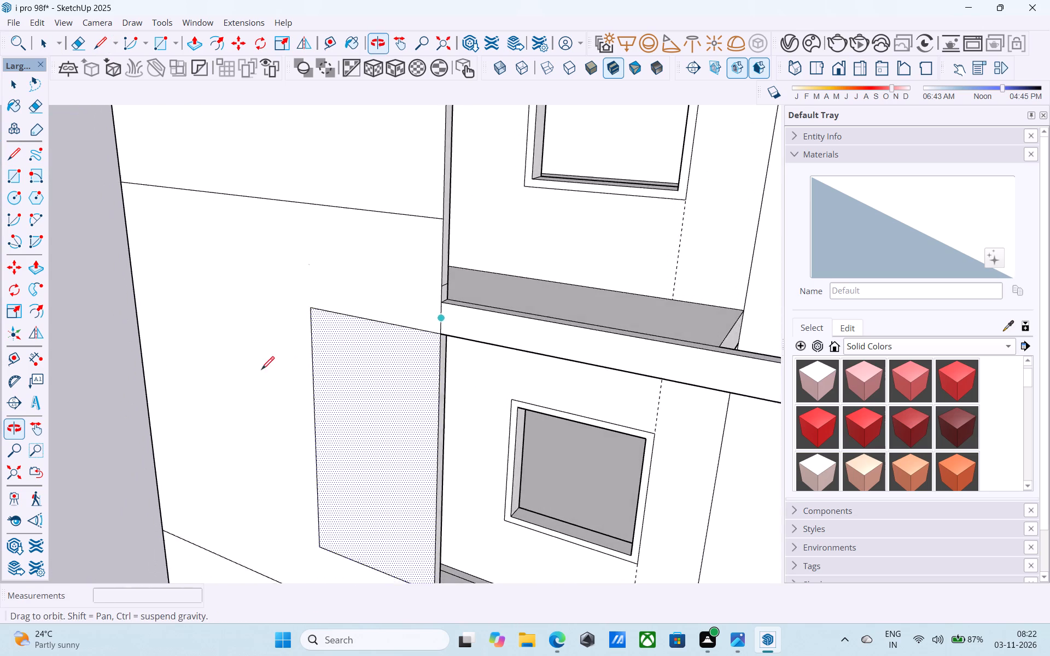
click(440, 306)
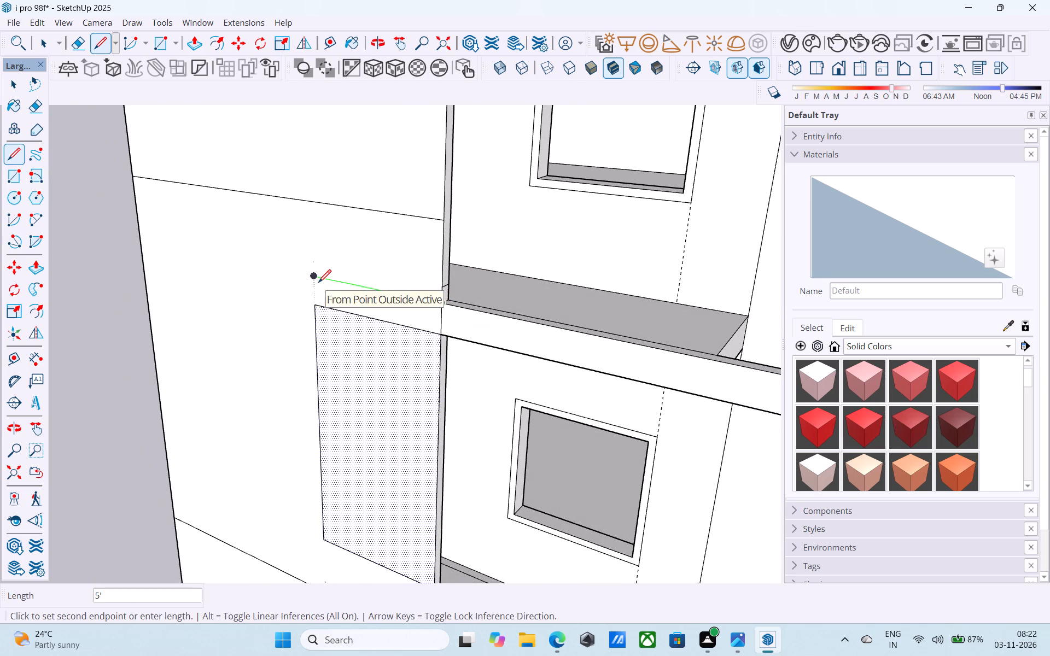
click(312, 279)
click(315, 306)
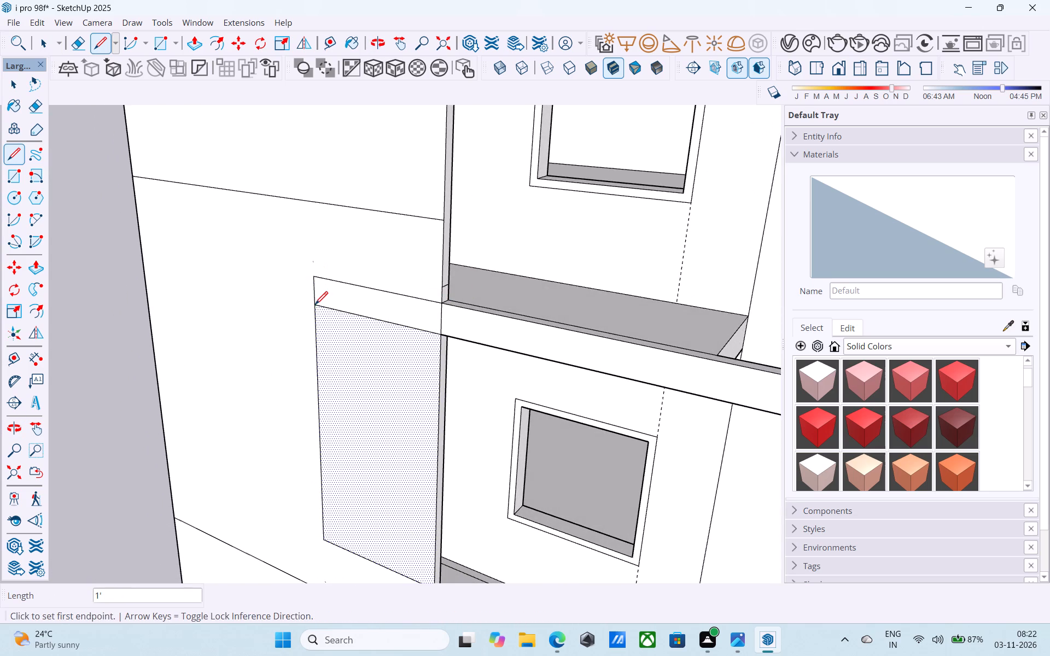
Erase the third-floor wall panel's old top edge and the short vertical edge between the panel and the balcony slab band.
key(space)
key(e)
drag(329, 302, 331, 310)
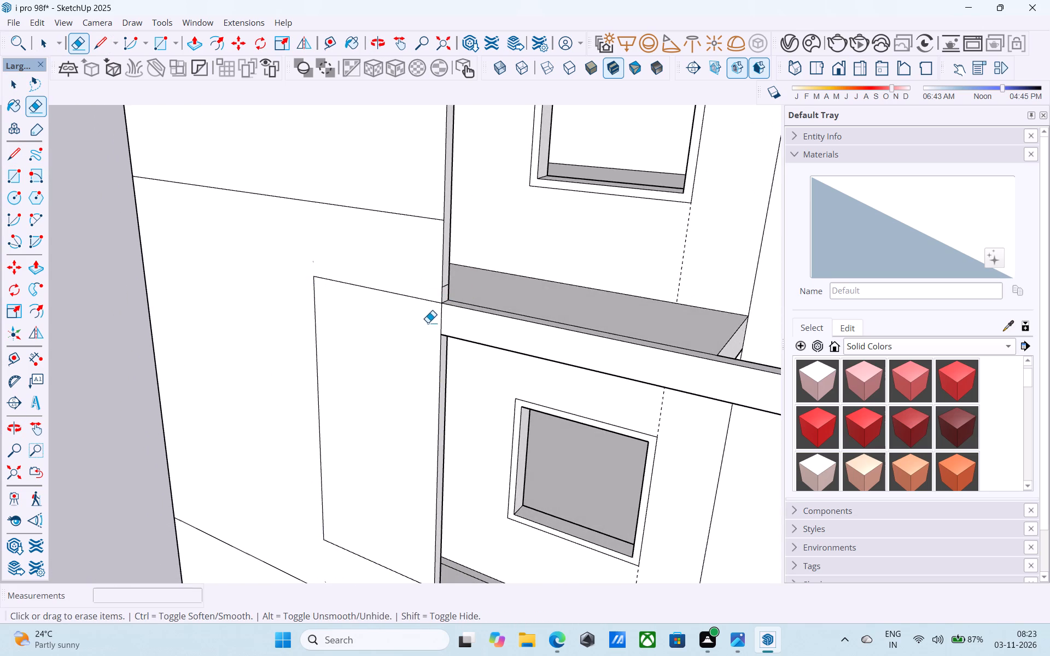
drag(435, 321, 445, 319)
key(space)
Push/Pull the third-floor wall face surrounding the panel out by 6".
scroll(362, 333, down, 6)
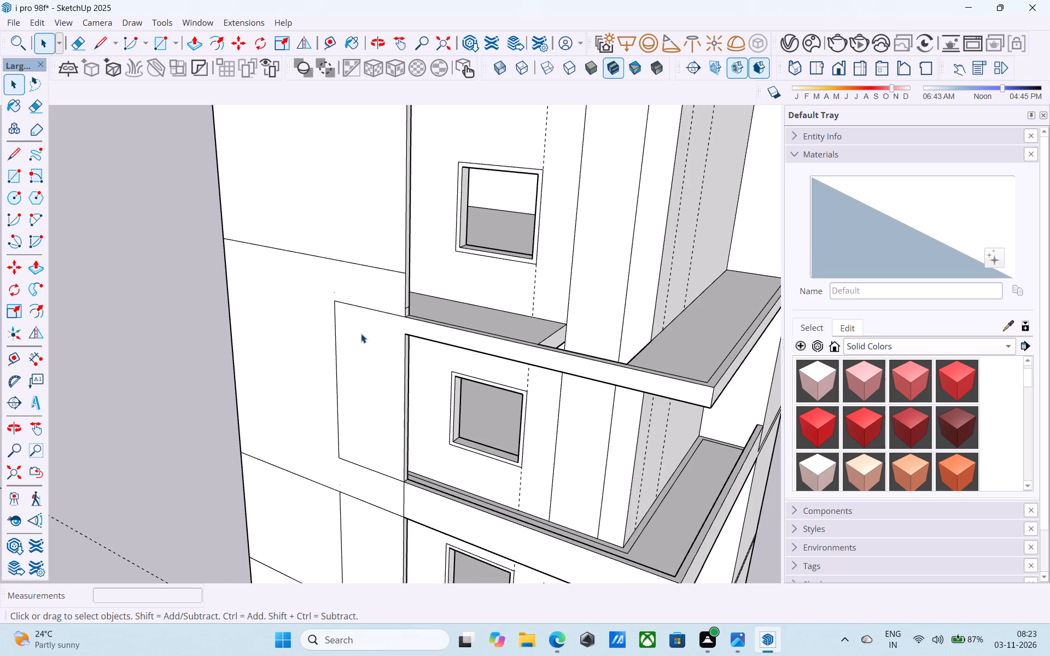
scroll(361, 333, down, 5)
middle_drag(361, 333, 420, 309)
middle_click(420, 309)
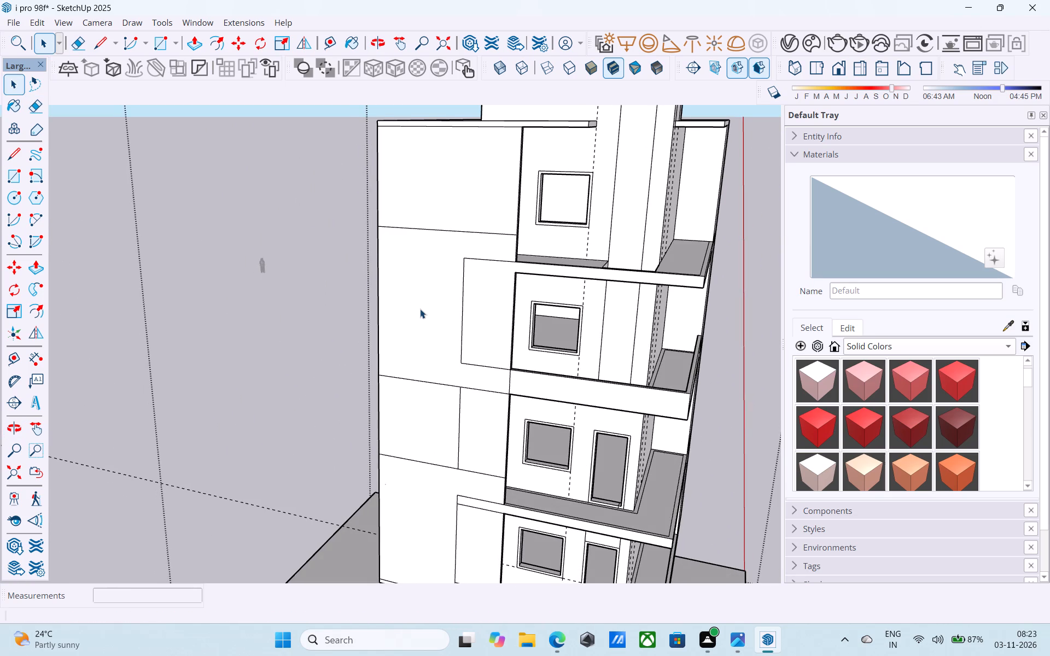
scroll(421, 308, down, 2)
click(421, 308)
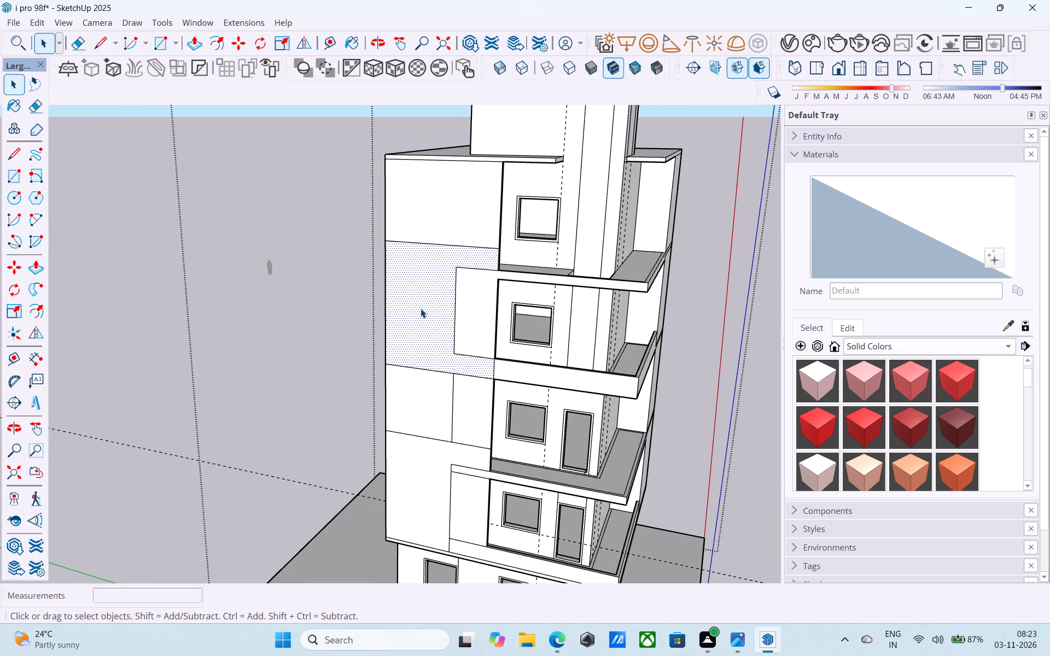
key(p)
click(421, 308)
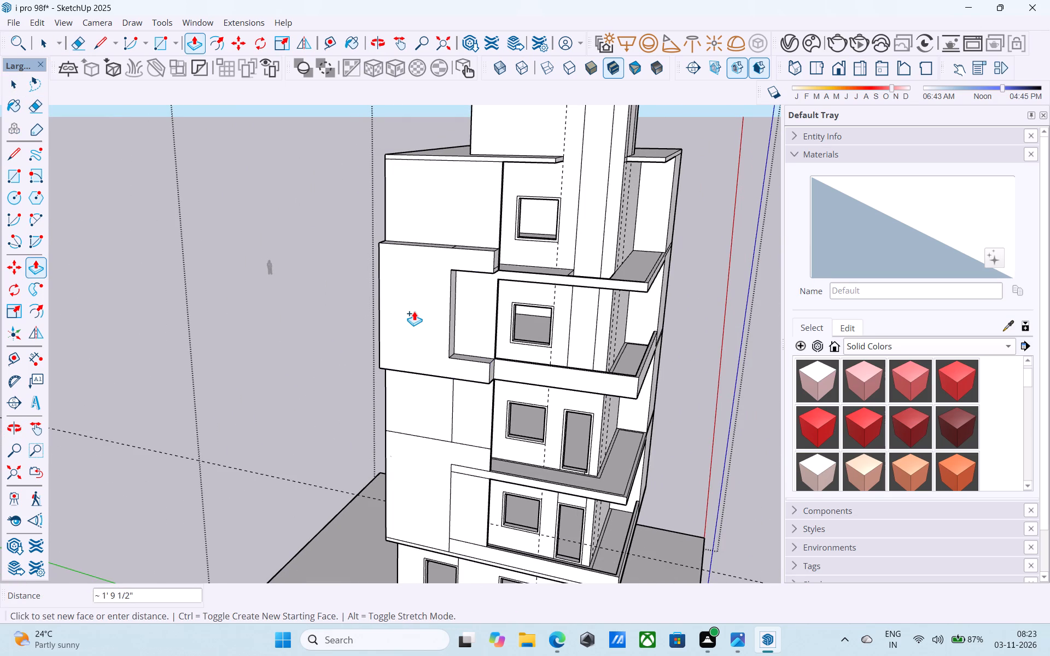
text(6")
key(Return)
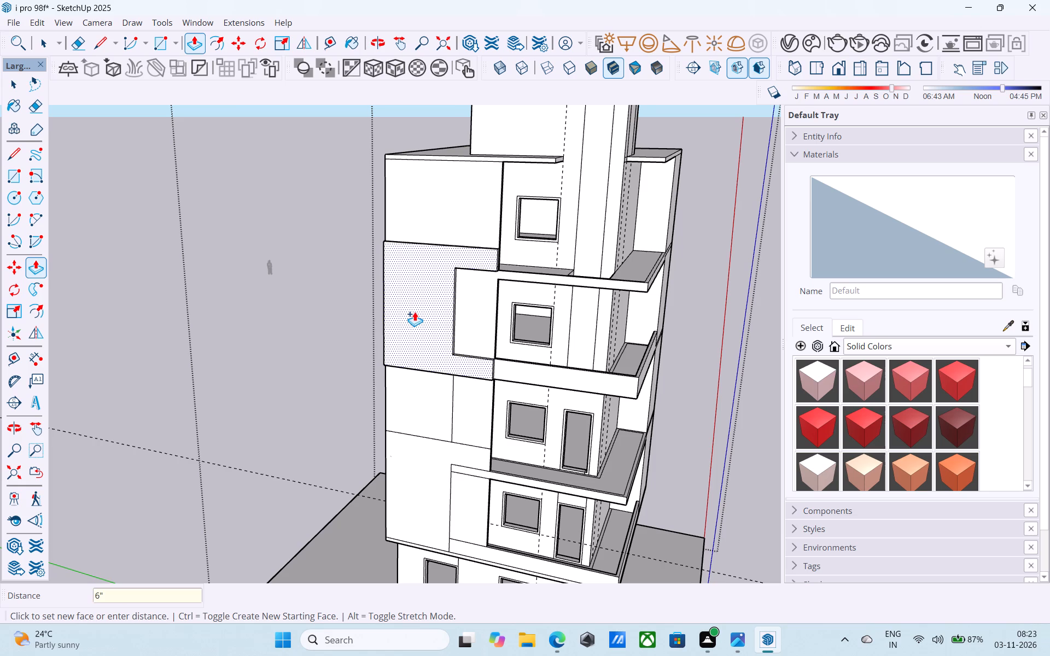
Push/Pull the front face of the third-floor balcony parapet band out by the same 6".
double_click(581, 385)
middle_drag(576, 385, 564, 379)
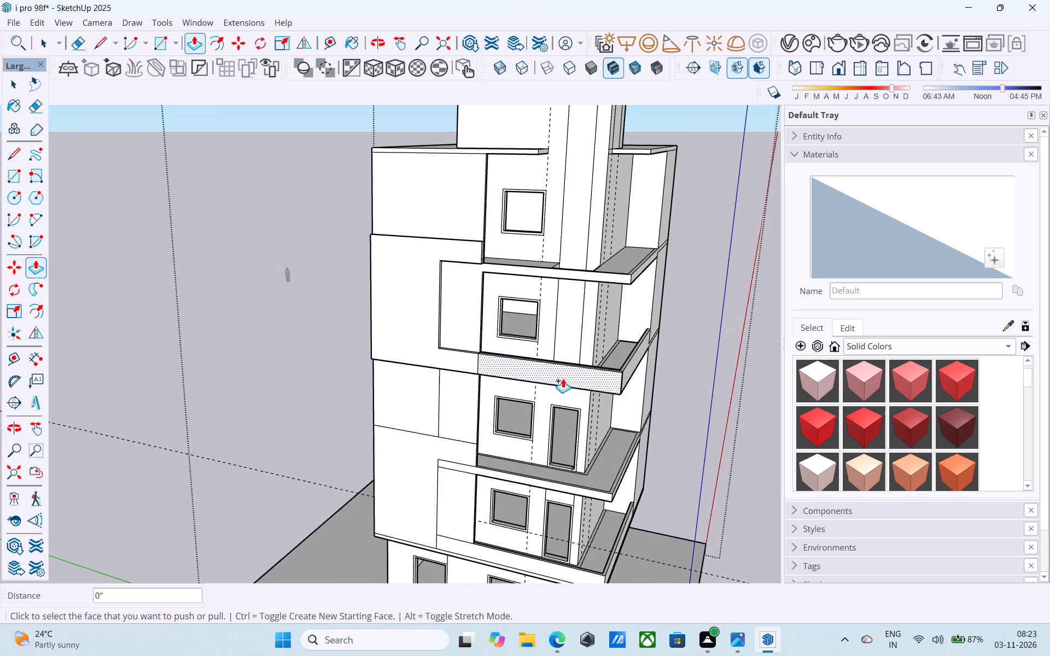
middle_drag(563, 359, 584, 309)
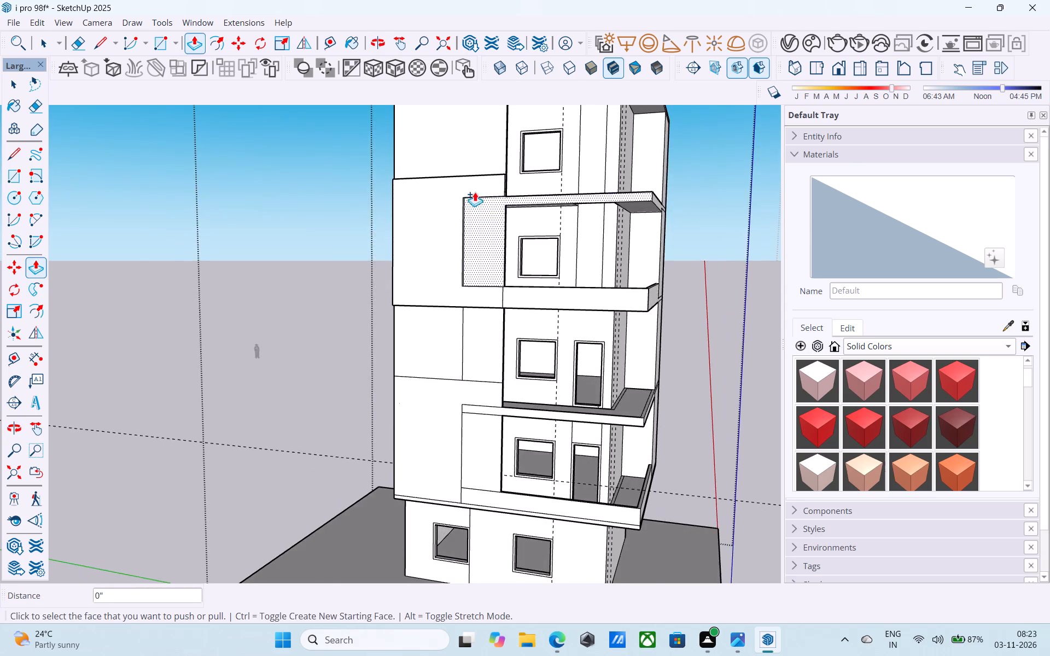
Draw a line across the recessed third-floor panel, continuing the underside of the balcony slab above to the panel's outer edge.
scroll(477, 191, up, 5)
key(l)
scroll(492, 206, up, 5)
middle_drag(505, 216, 396, 214)
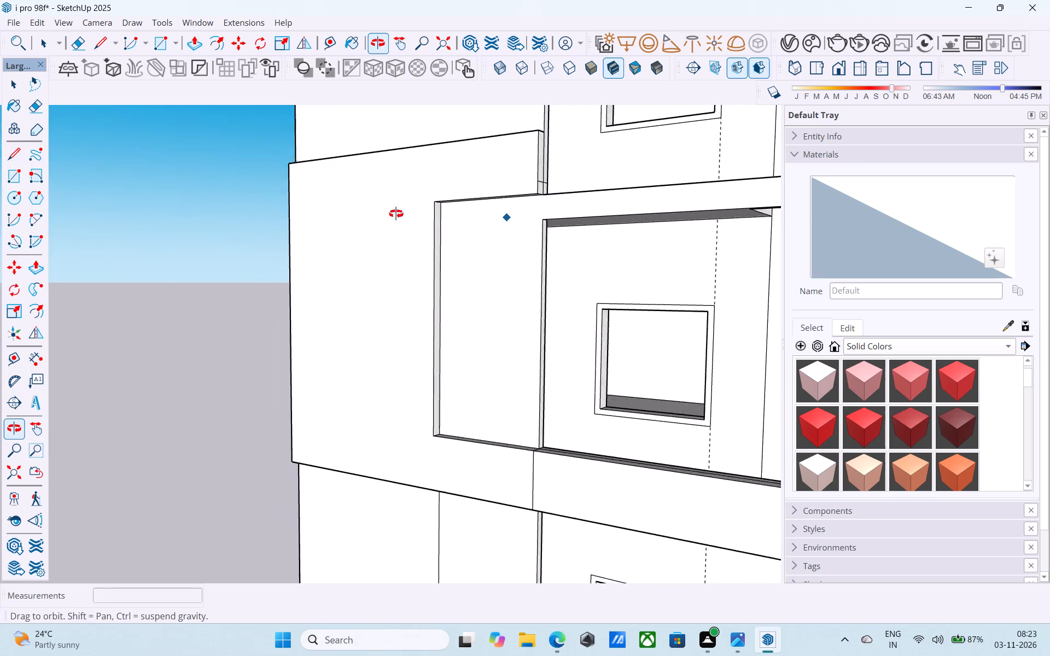
middle_drag(396, 214, 340, 233)
click(541, 226)
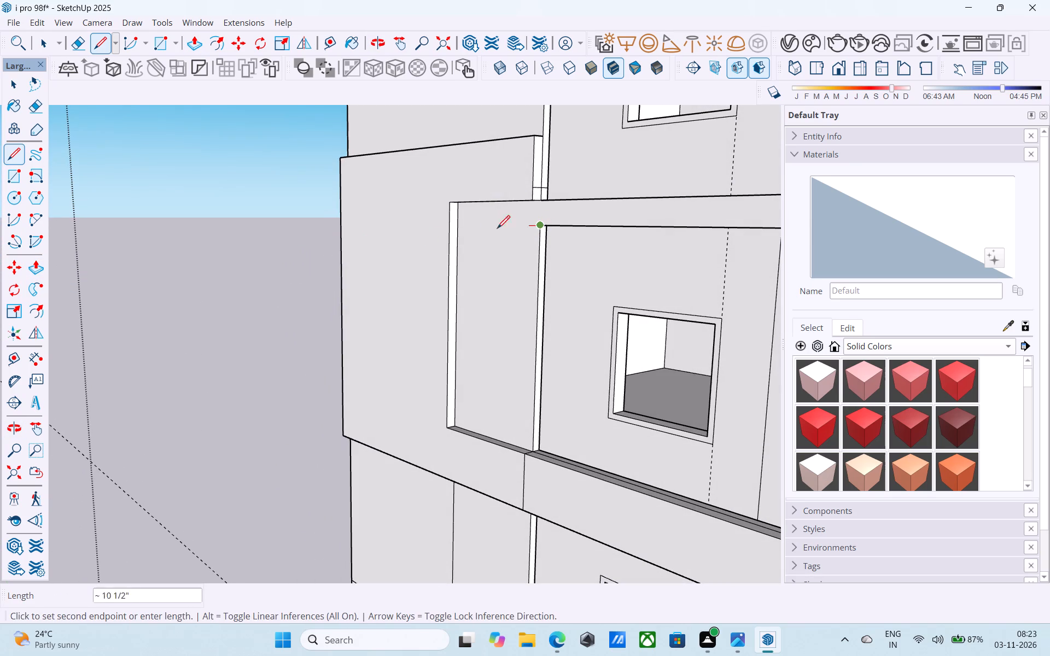
click(456, 220)
key(space)
Erase the short vertical edge separating the first-floor balcony parapet band from the adjoining front wall.
scroll(415, 173, down, 11)
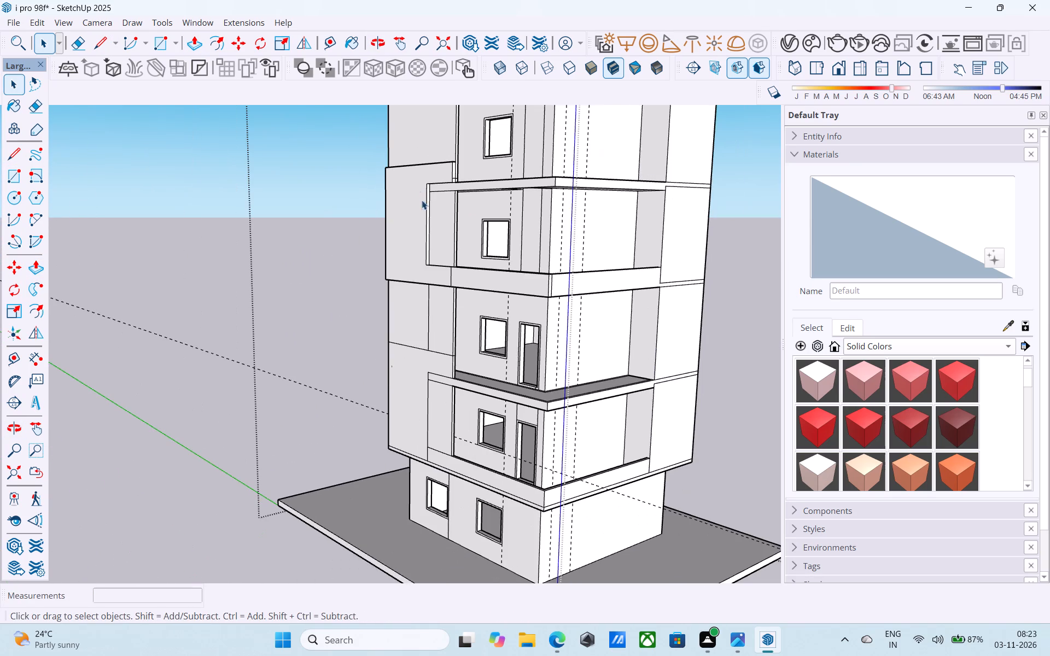
scroll(463, 279, down, 6)
middle_drag(455, 272, 521, 181)
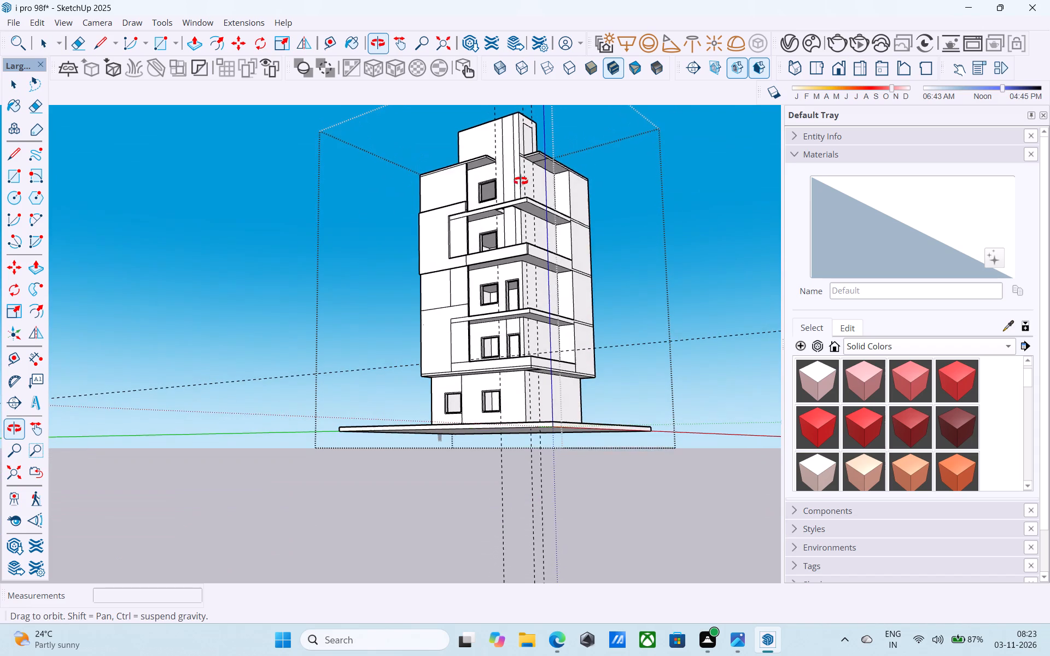
middle_drag(521, 181, 520, 181)
scroll(448, 360, up, 6)
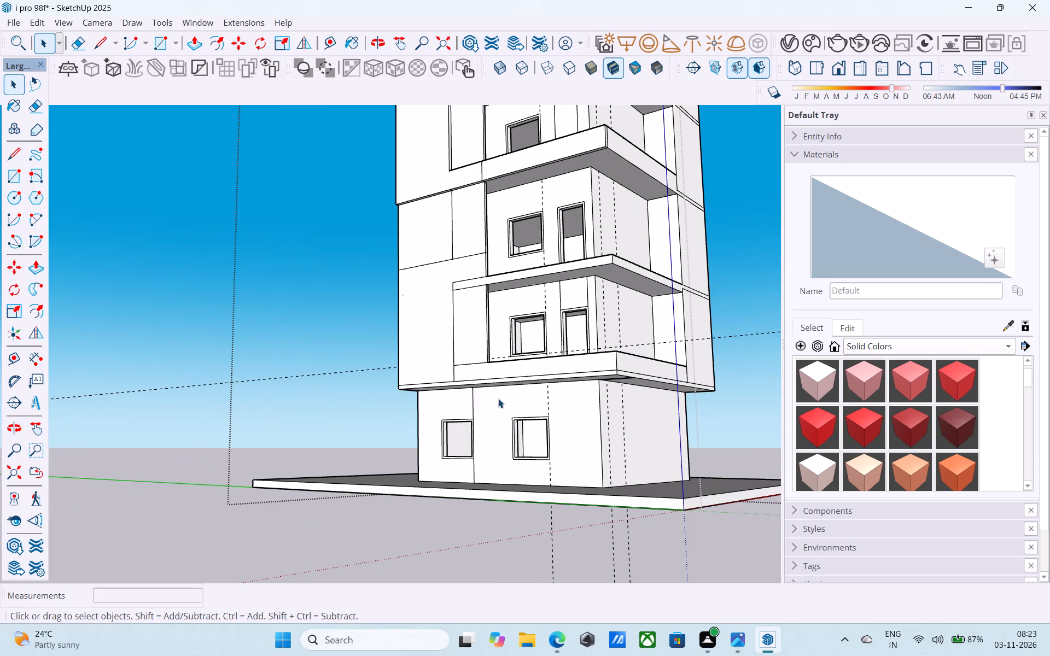
middle_drag(442, 367, 457, 377)
scroll(457, 377, up, 10)
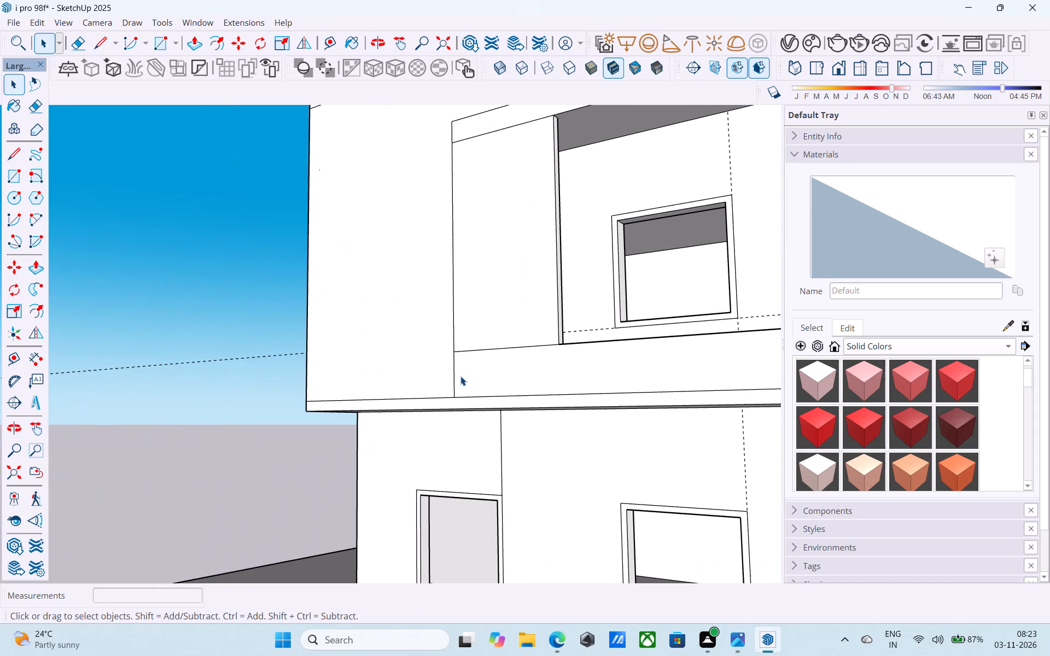
key(e)
drag(460, 376, 441, 370)
Push/Pull the merged first-floor wall and balcony band face out by 6", level with the projecting wall two floors above.
key(space)
click(441, 370)
key(p)
click(441, 368)
scroll(430, 334, down, 4)
middle_drag(430, 334, 446, 509)
scroll(480, 210, down, 9)
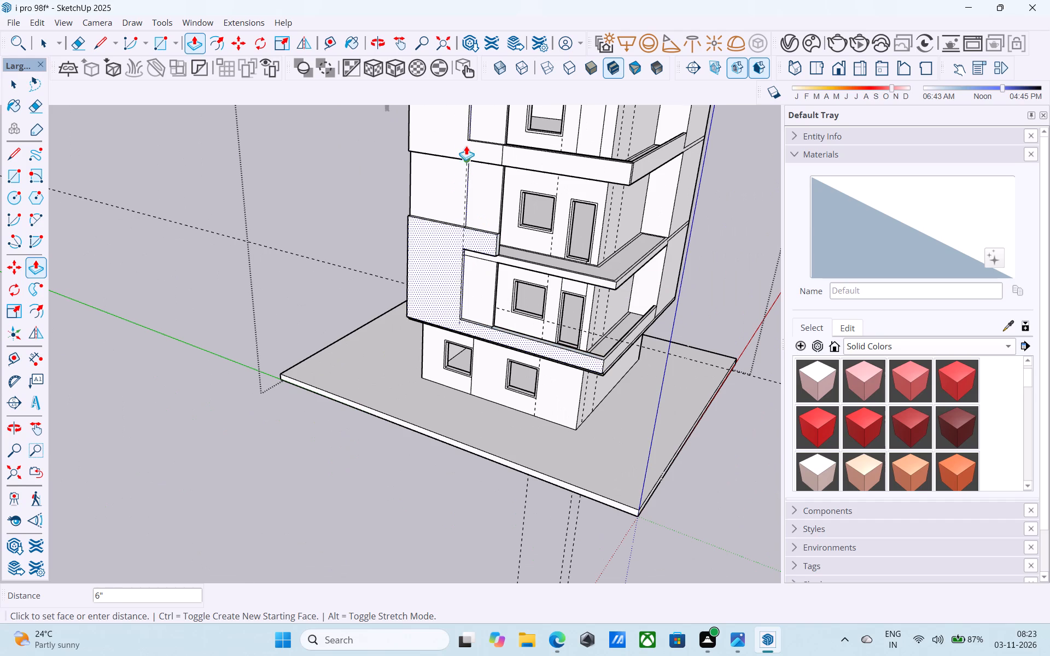
click(452, 142)
Push/Pull the outer side face of the first-floor balcony parapet out by the same 6".
scroll(444, 157, down, 5)
middle_drag(417, 227, 375, 200)
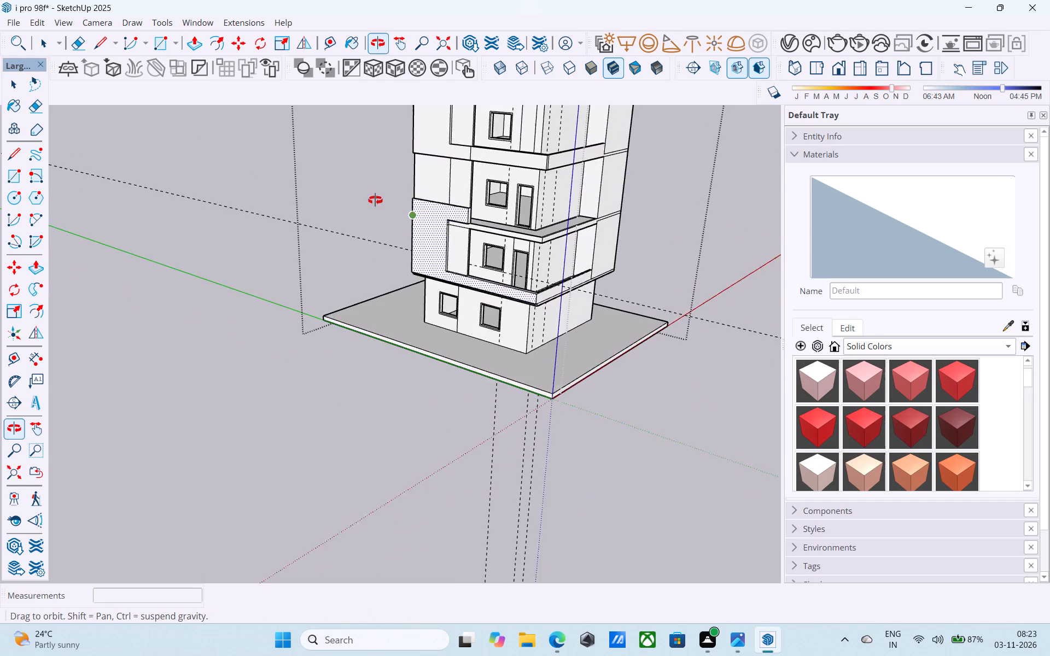
middle_drag(375, 200, 362, 191)
middle_drag(482, 311, 489, 330)
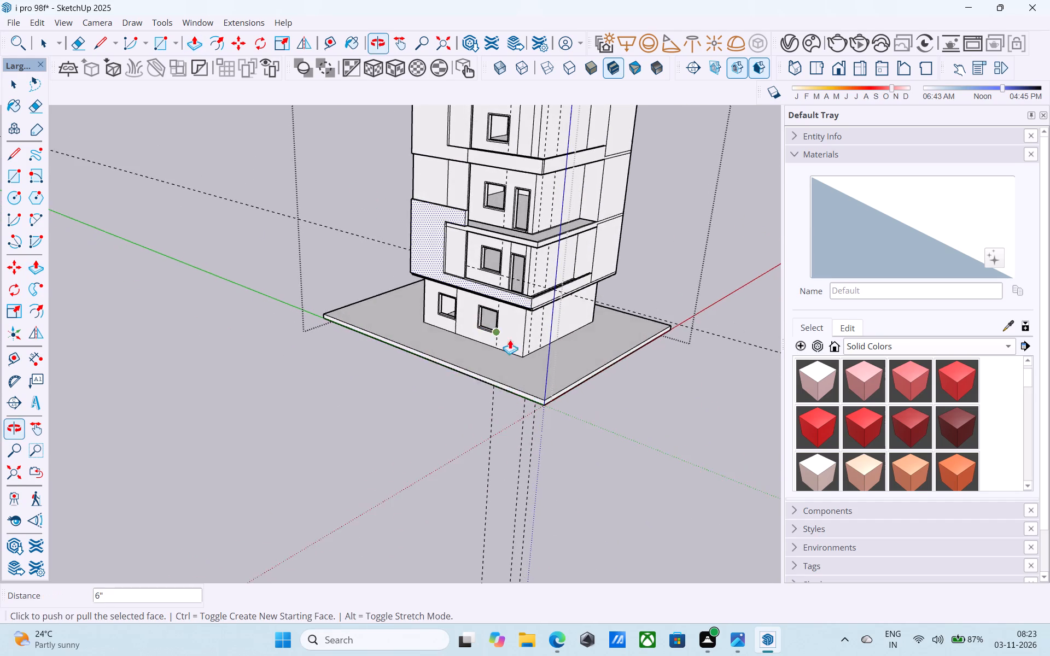
scroll(522, 328, up, 9)
key(space)
click(550, 270)
scroll(550, 270, up, 4)
key(p)
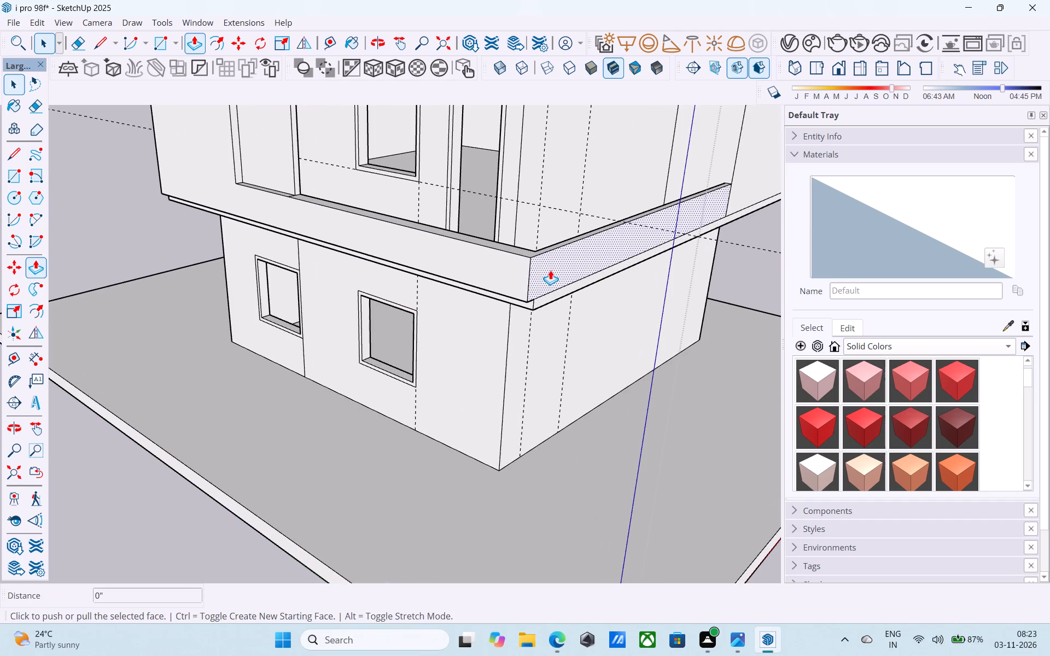
double_click(550, 270)
Push/Pull the outer side face of the third-floor balcony parapet out by the same 6".
scroll(550, 270, down, 5)
middle_drag(550, 270, 542, 487)
scroll(559, 319, down, 2)
shift+middle_drag(557, 324, 551, 505)
double_click(589, 336)
scroll(553, 360, up, 12)
double_click(576, 348)
Save the model.
scroll(576, 348, down, 3)
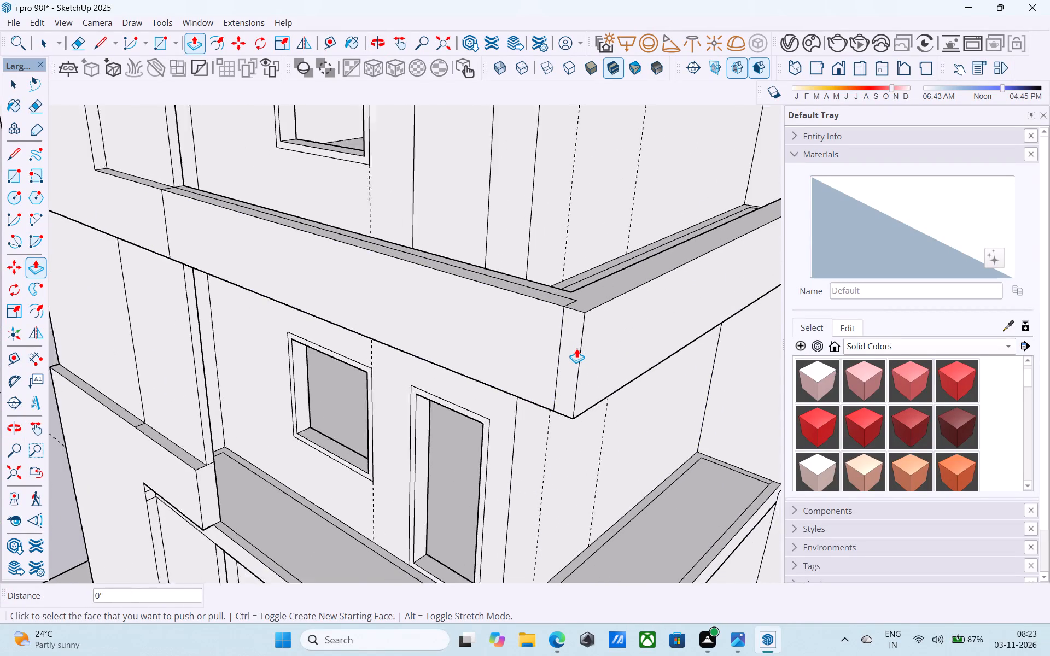
scroll(576, 348, down, 2)
middle_drag(576, 348, 493, 349)
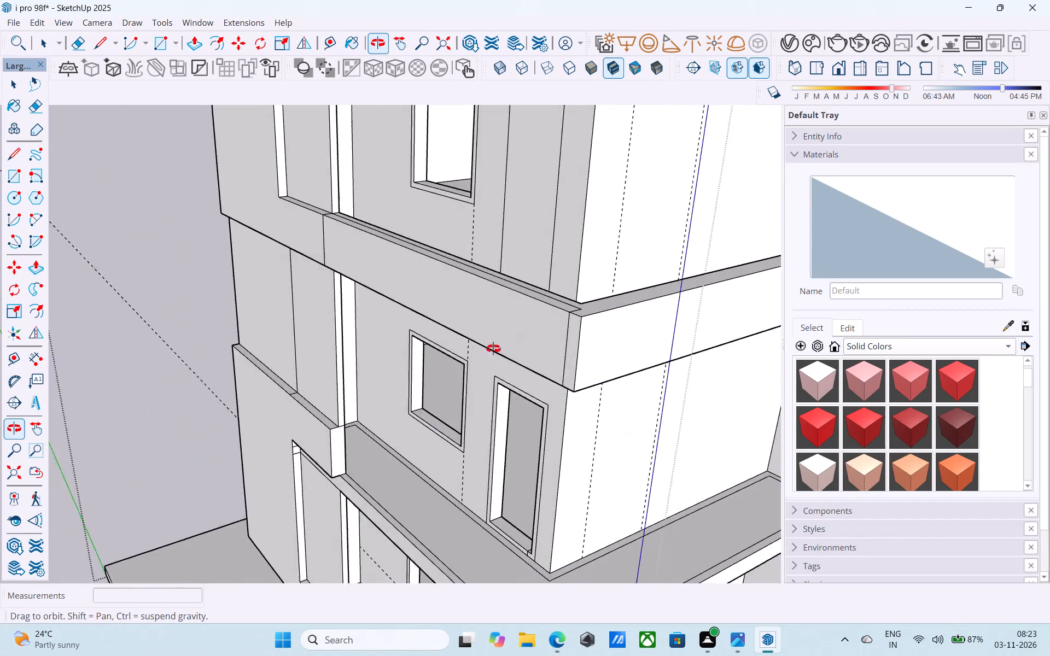
middle_drag(493, 349, 510, 378)
scroll(512, 369, down, 12)
middle_drag(508, 364, 538, 345)
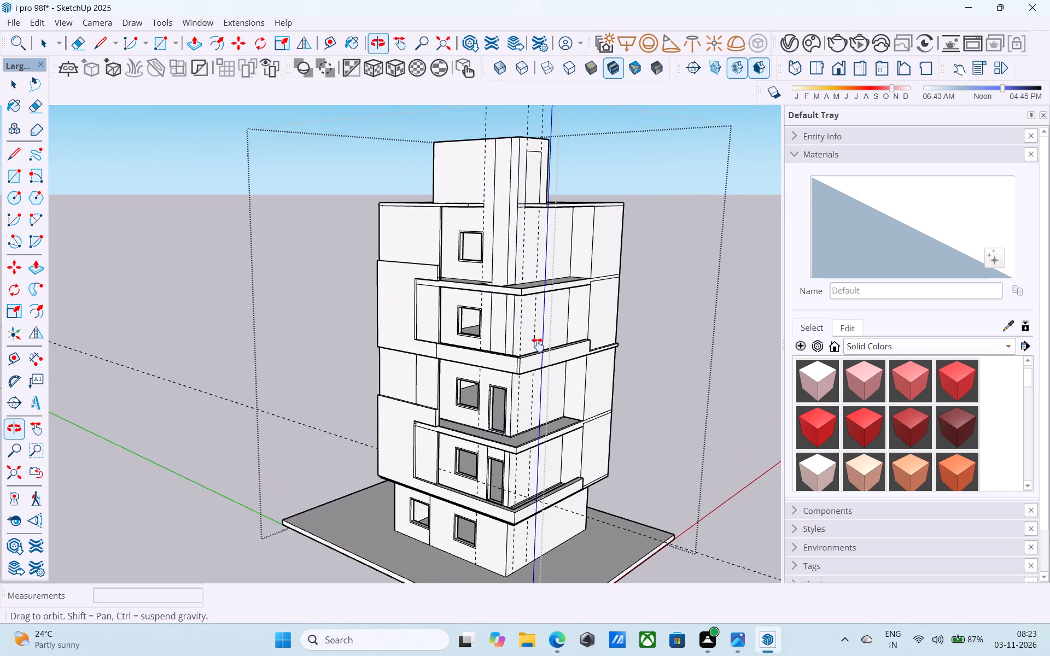
middle_drag(538, 345, 538, 353)
key(ctrl+s)
Push/Pull the front face of the second-floor balcony slab band out by 6", flush with the projecting first-floor wall.
scroll(539, 347, down, 7)
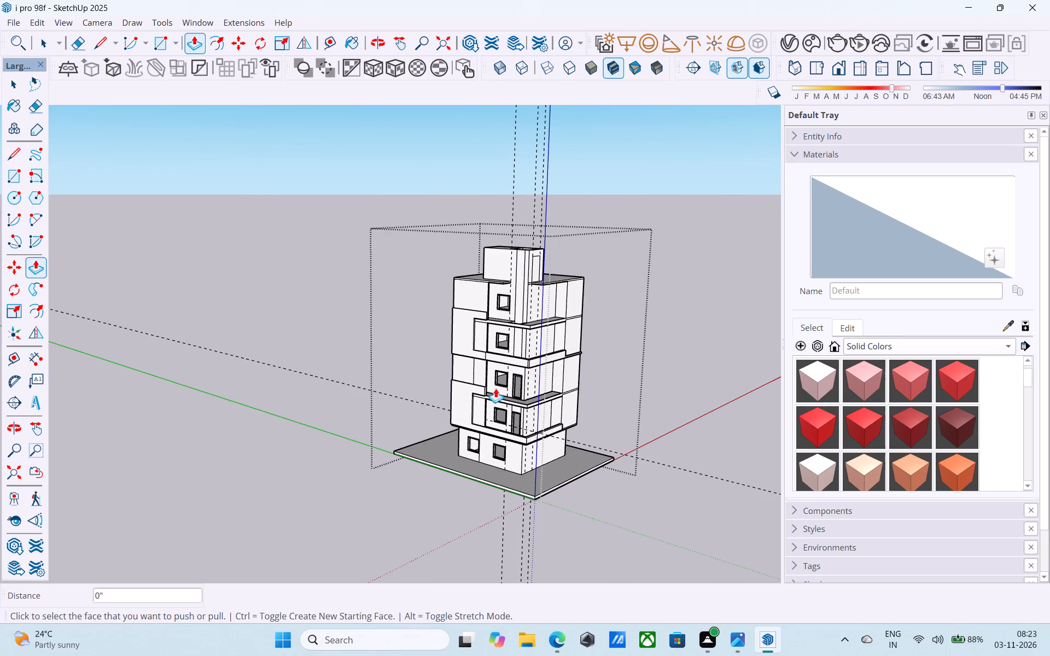
scroll(425, 396, up, 1)
scroll(484, 367, down, 5)
middle_drag(492, 367, 546, 326)
scroll(547, 332, up, 5)
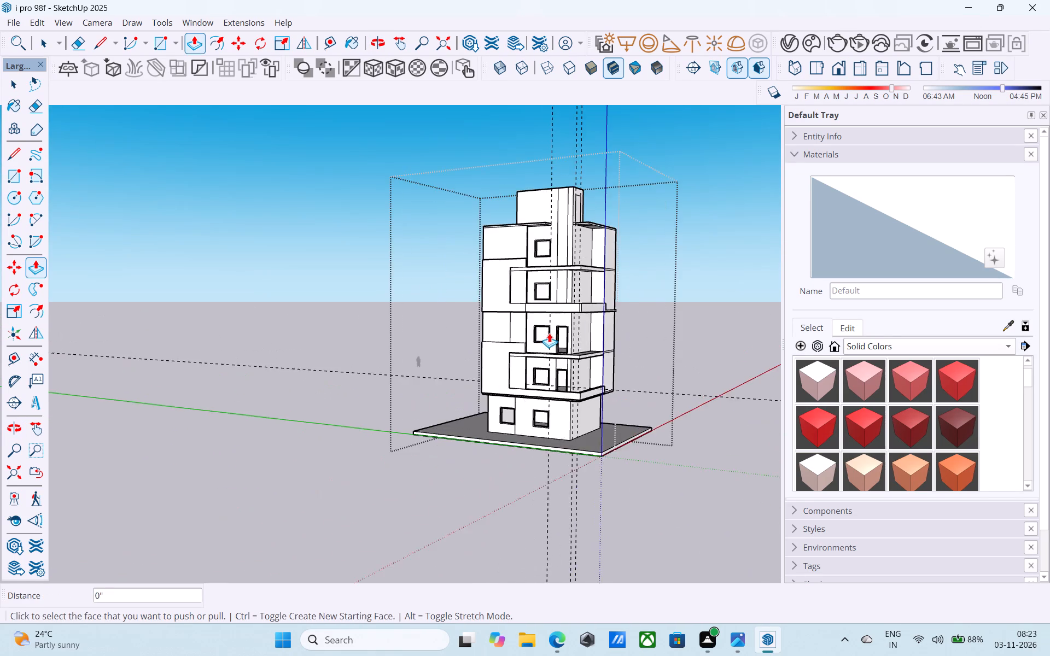
scroll(544, 336, up, 5)
scroll(528, 377, down, 1)
middle_drag(527, 378, 535, 376)
scroll(522, 389, up, 5)
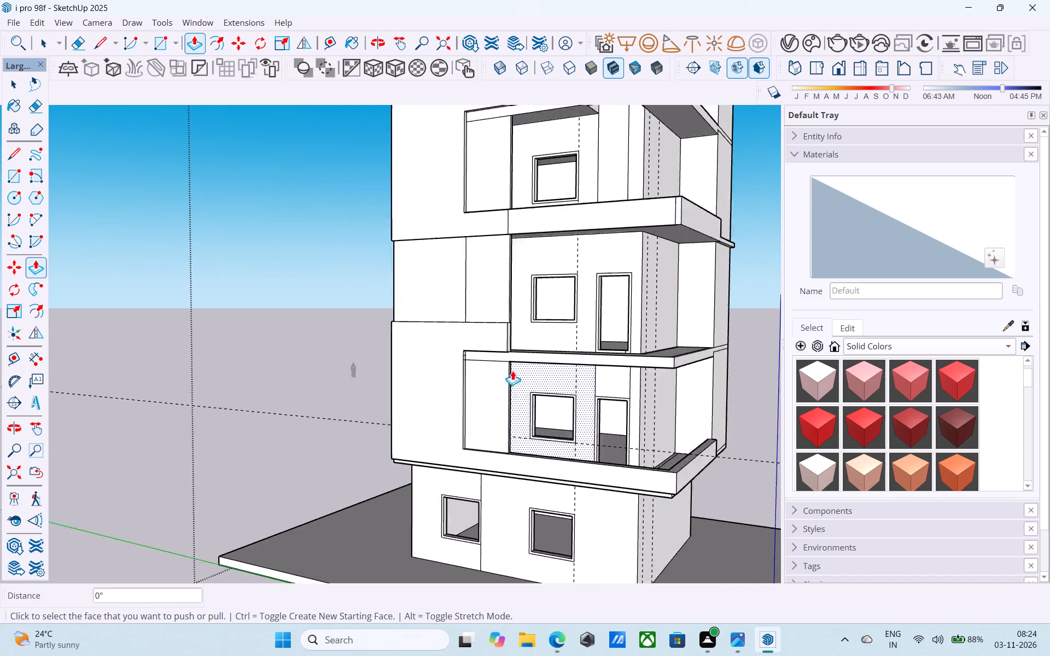
scroll(512, 371, up, 4)
click(489, 347)
click(428, 331)
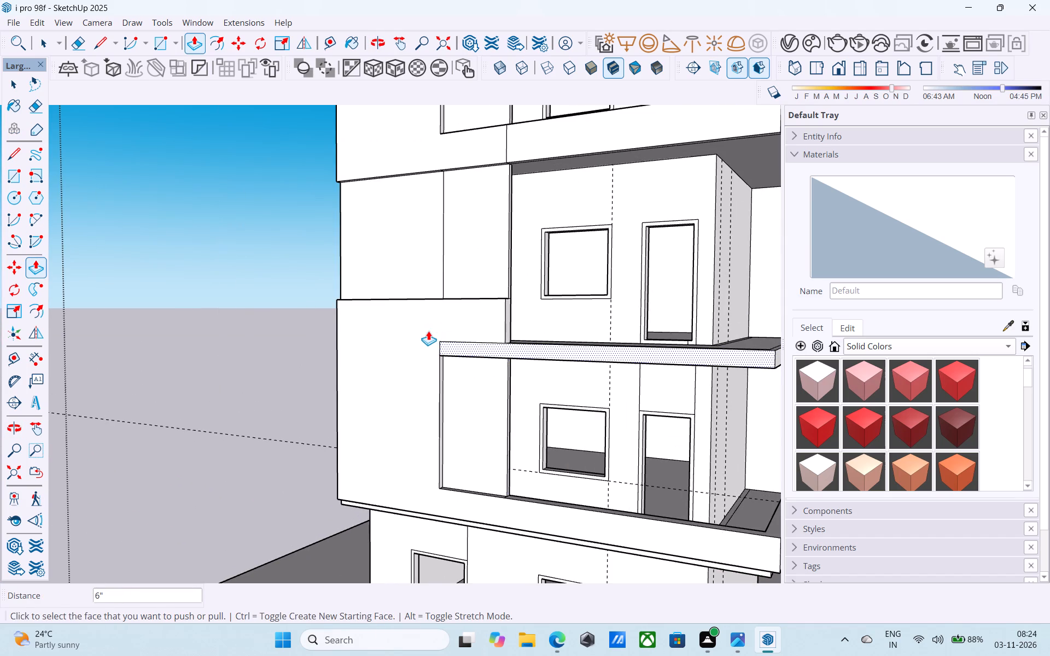
Push/Pull the front face of the fourth-floor balcony slab band out by 6", then by another 6" so it projects past the wall.
scroll(472, 298, down, 10)
scroll(481, 156, up, 12)
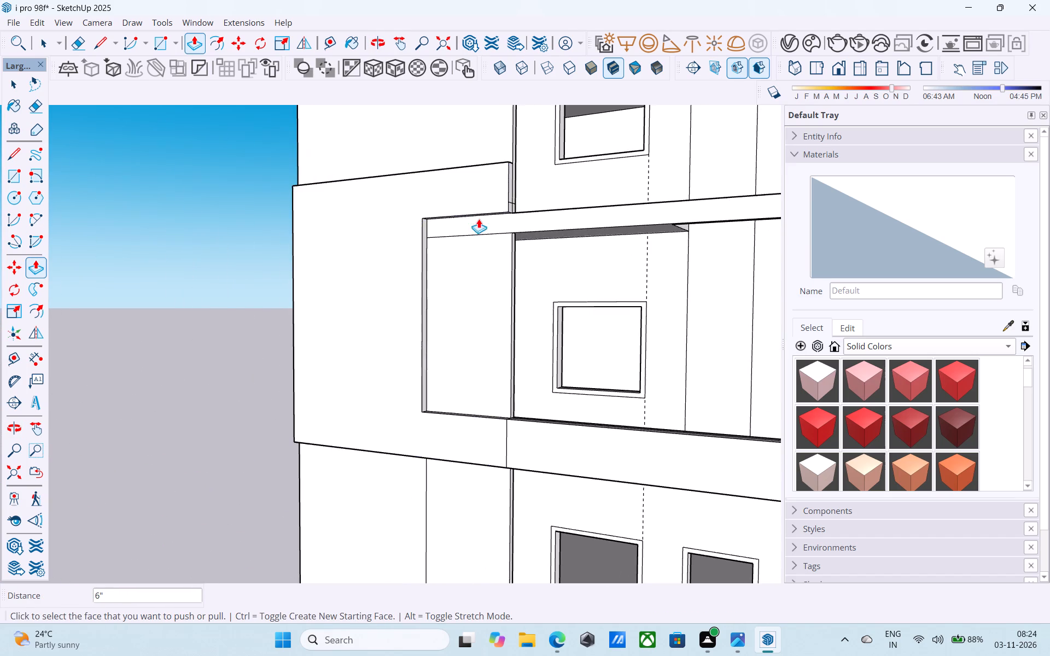
double_click(482, 224)
scroll(472, 207, down, 5)
scroll(466, 208, up, 8)
double_click(474, 220)
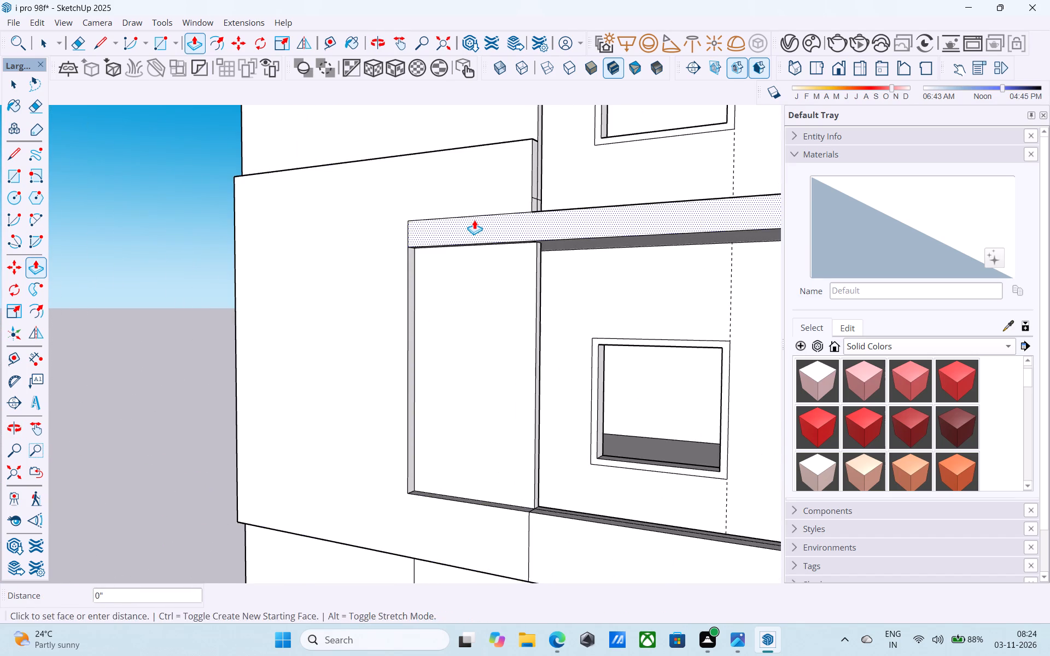
Push/Pull the front face of the second-floor balcony slab band out by a further 6" beyond the wall face.
scroll(468, 208, down, 20)
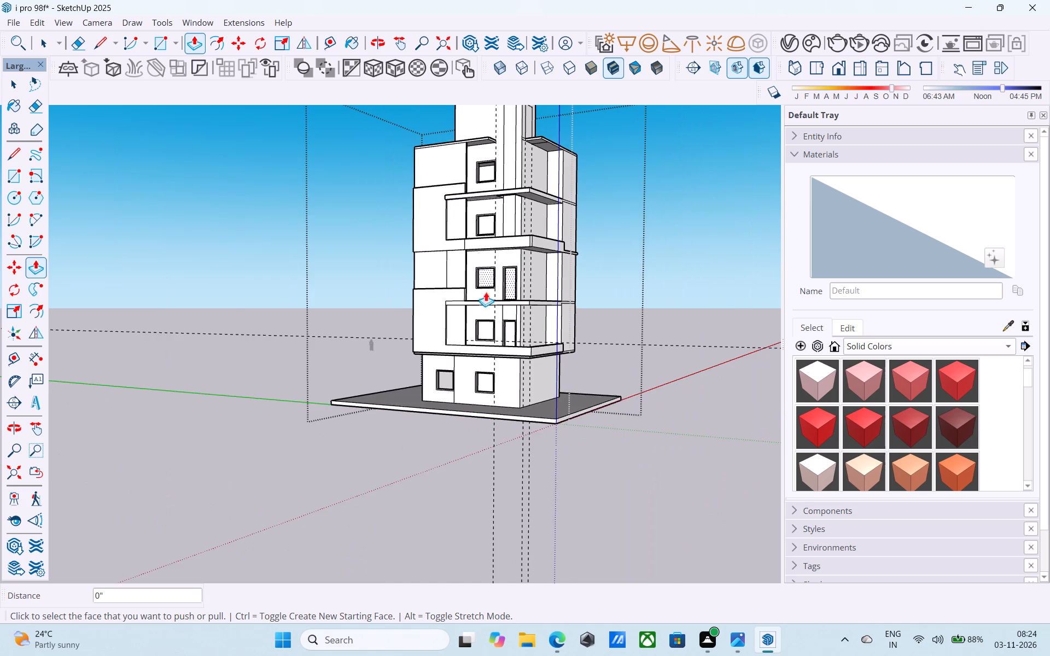
scroll(460, 348, up, 15)
double_click(452, 276)
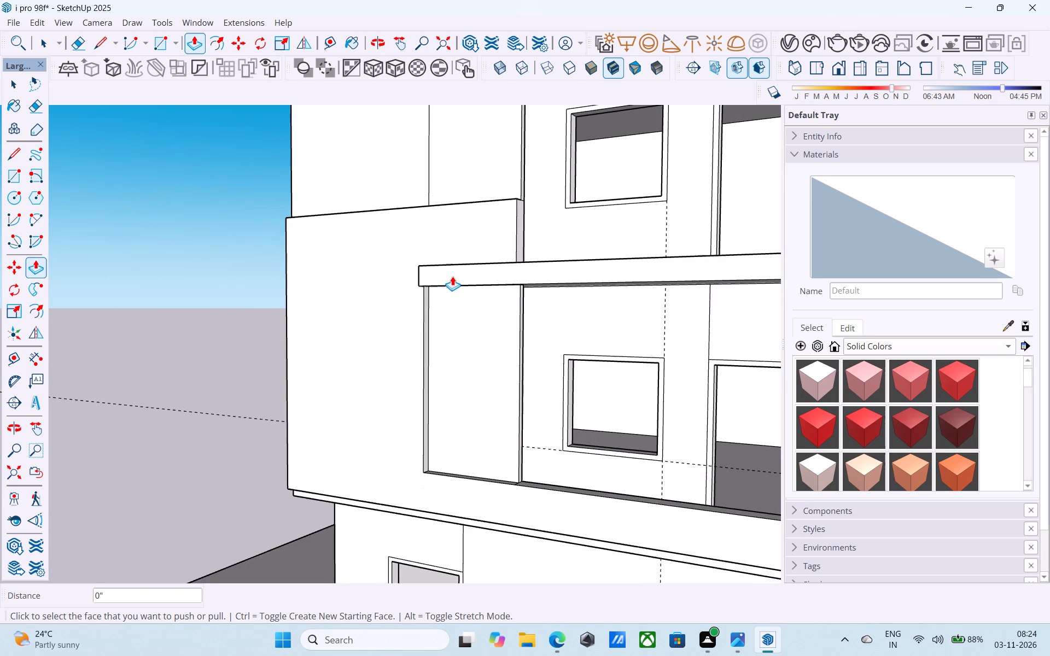
Draw a 9' 6" vertical line dividing the fourth-floor front wall, from the mark on the ledge up to the roof slab.
scroll(452, 276, down, 16)
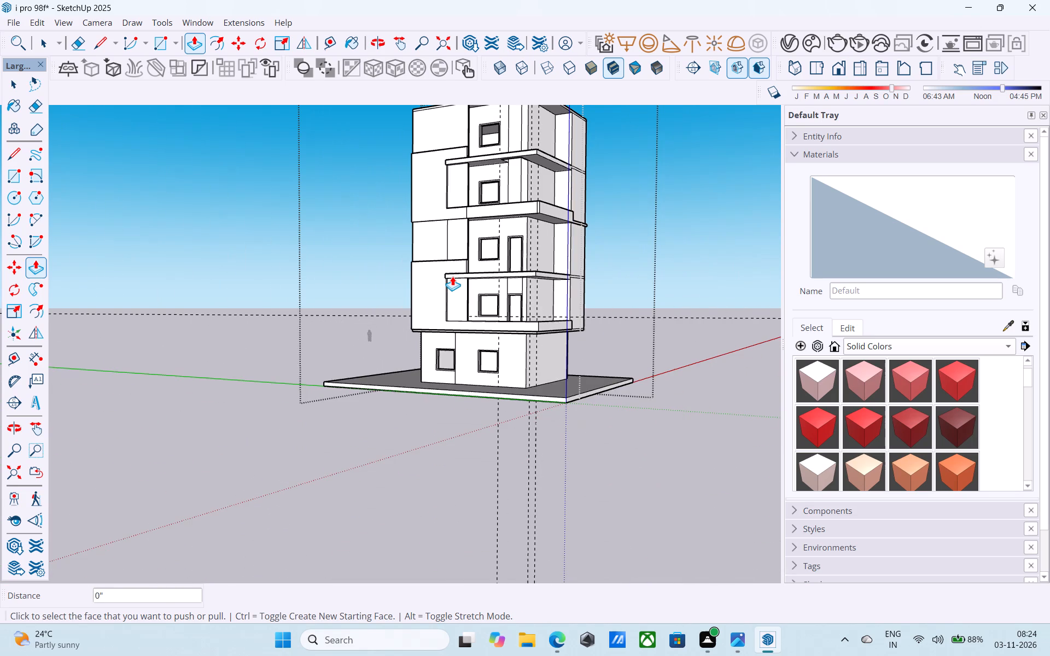
scroll(452, 276, down, 3)
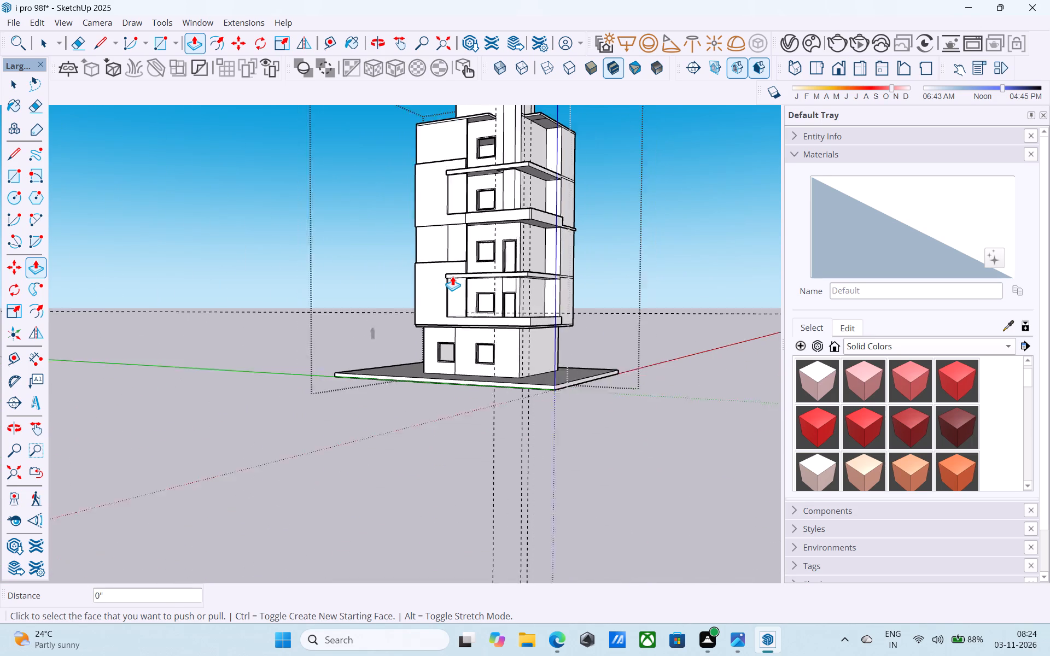
scroll(452, 276, down, 3)
middle_drag(452, 276, 497, 350)
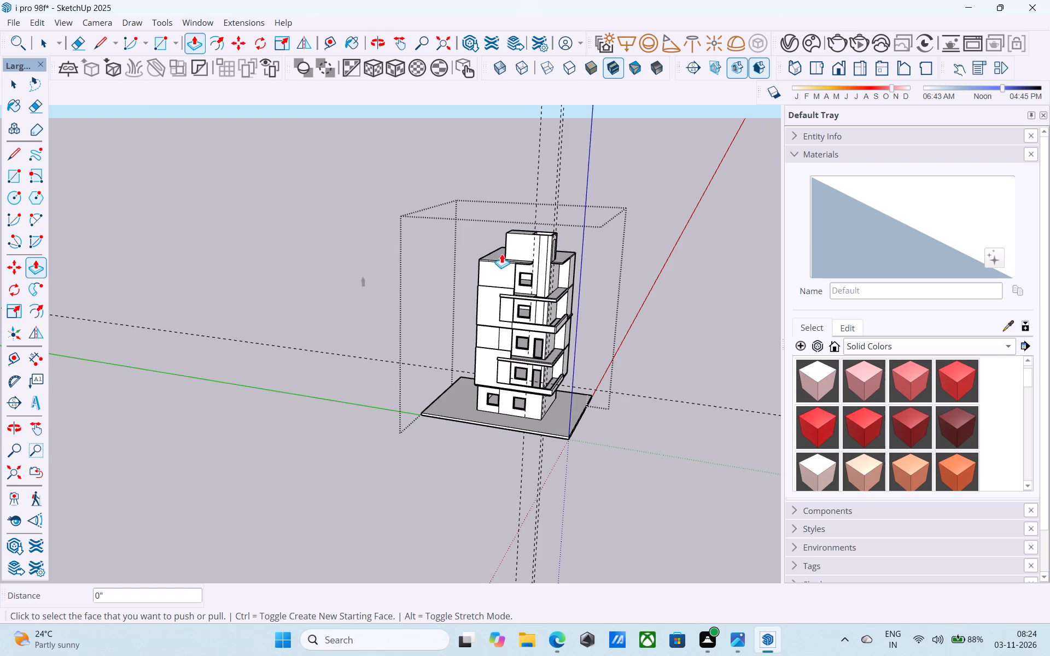
scroll(499, 234, up, 1)
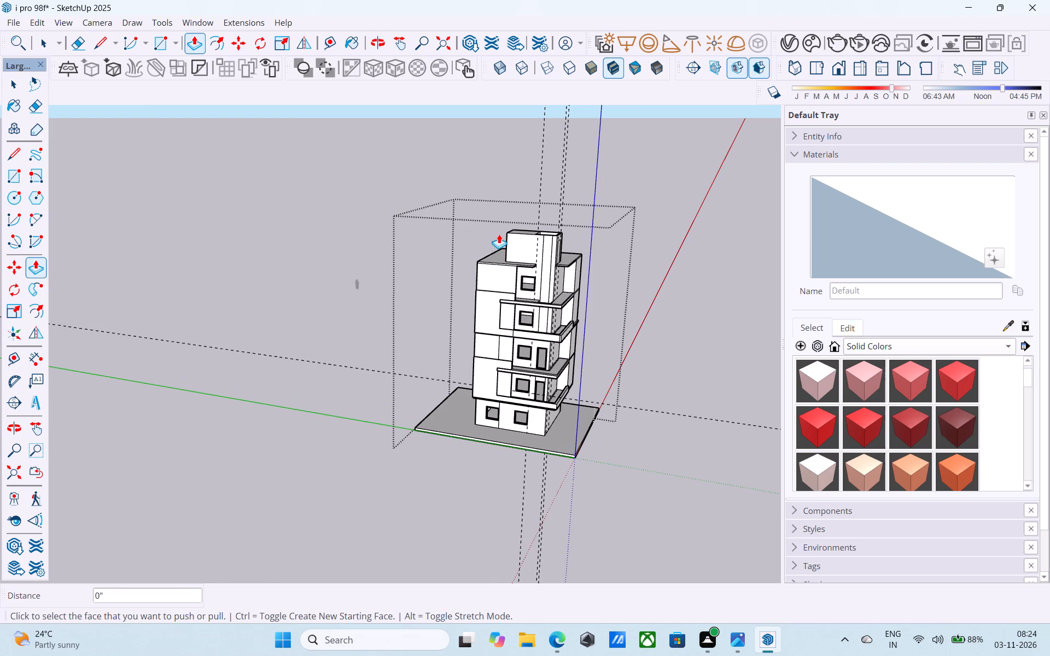
scroll(499, 234, up, 12)
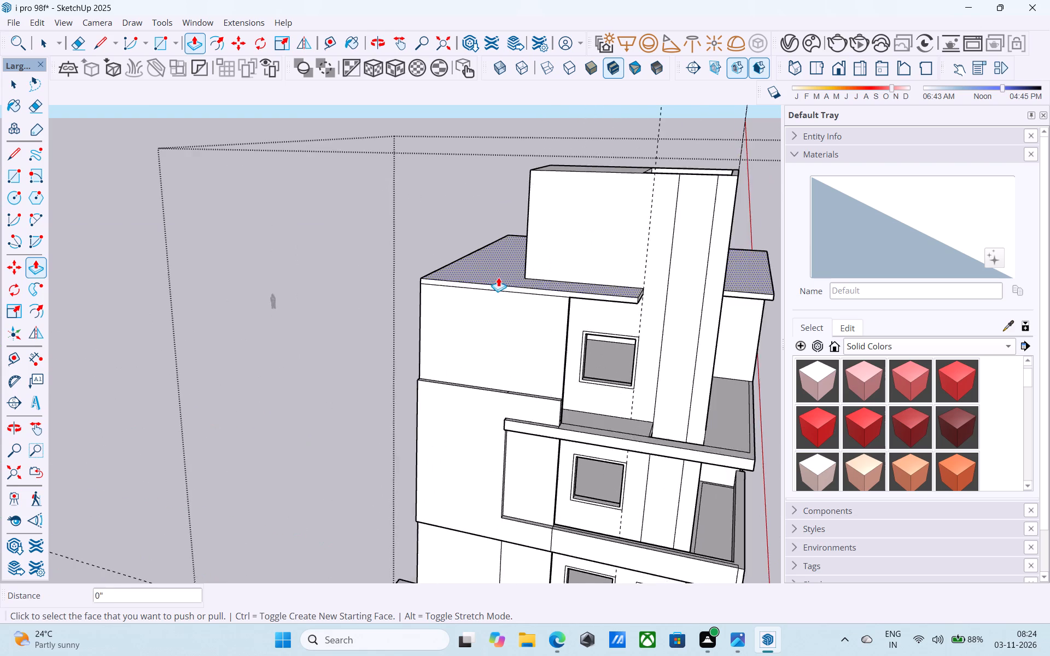
scroll(498, 277, up, 10)
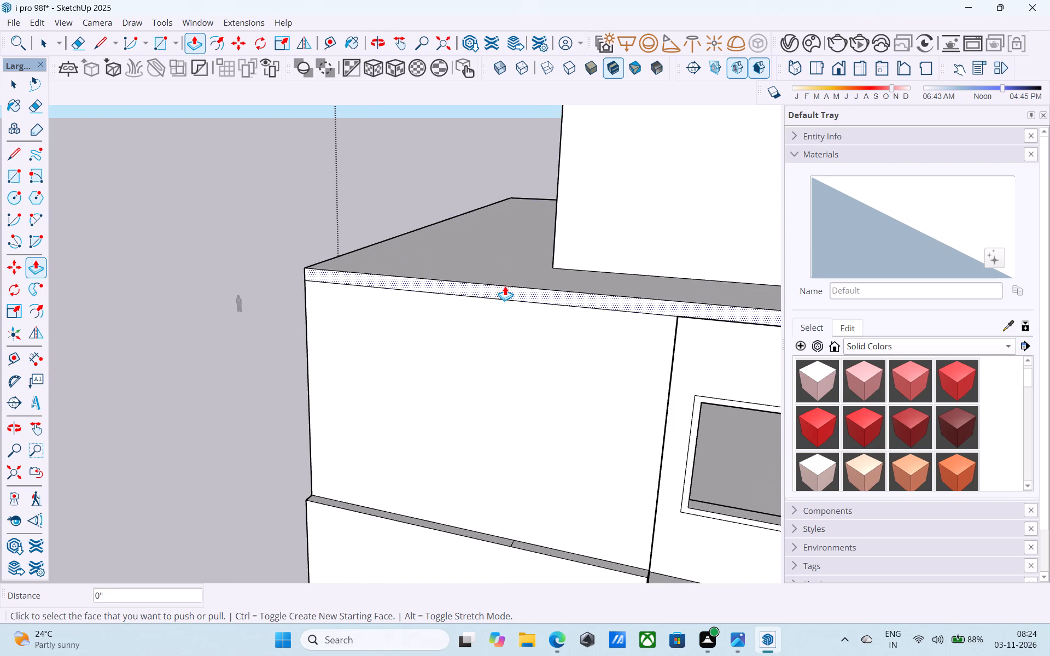
scroll(505, 286, down, 6)
middle_drag(505, 286, 541, 302)
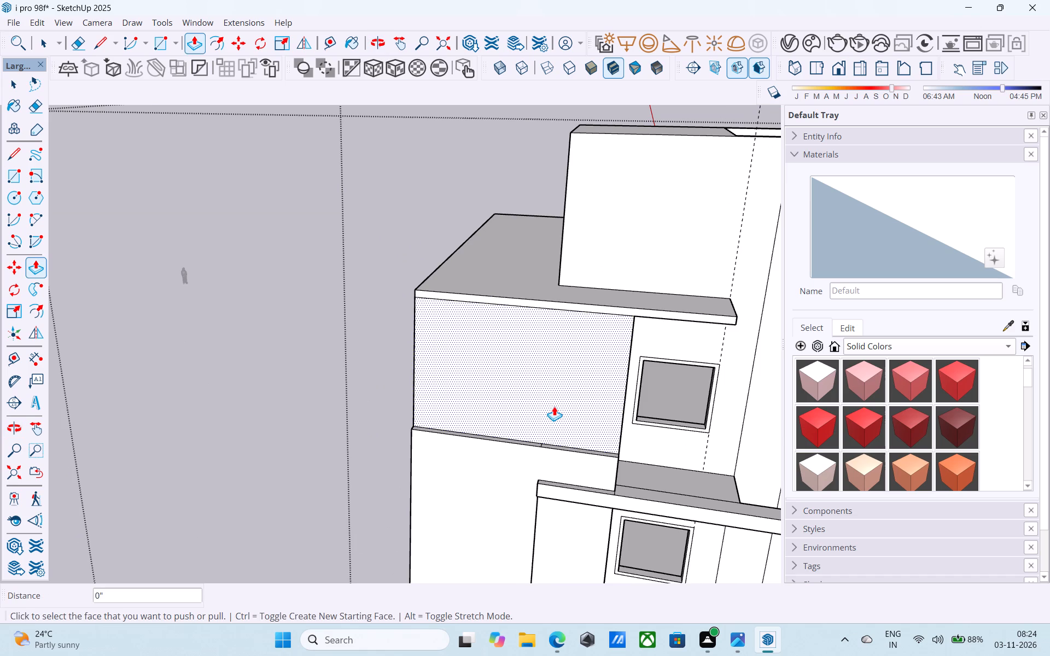
scroll(550, 408, up, 5)
key(l)
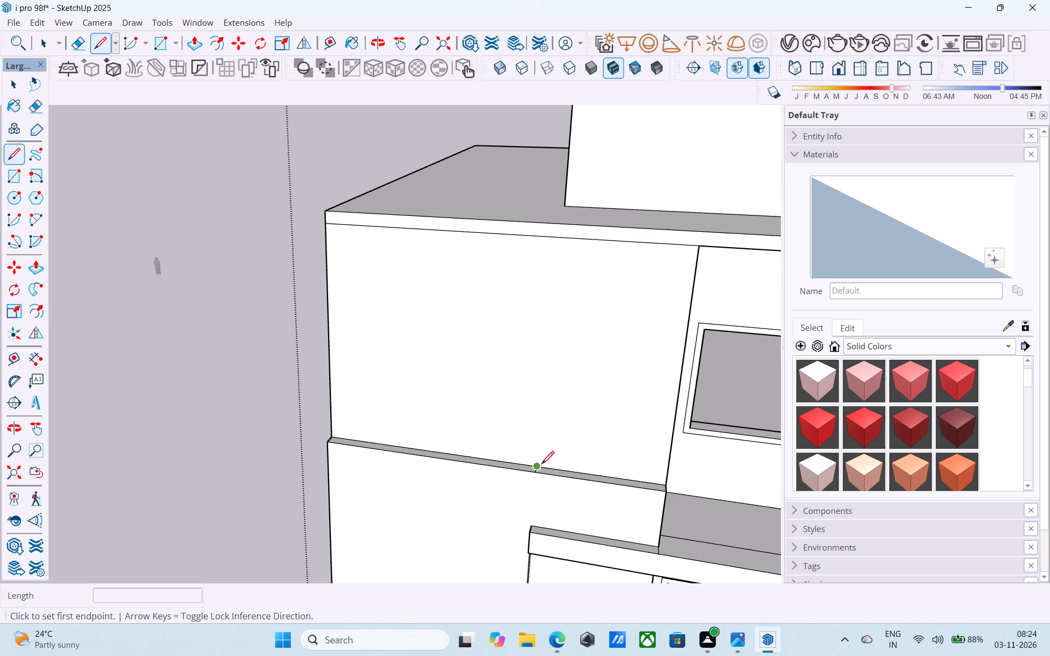
click(541, 465)
click(555, 239)
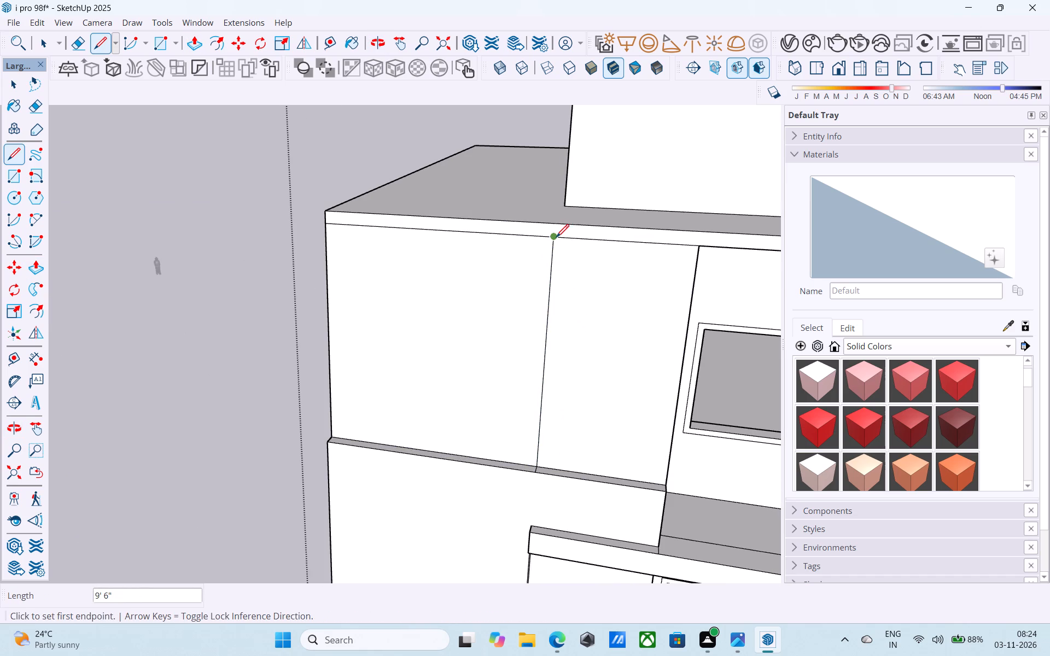
Push/Pull the underside of the roof slab overhang above the fourth-floor front window down by 6".
scroll(556, 238, up, 6)
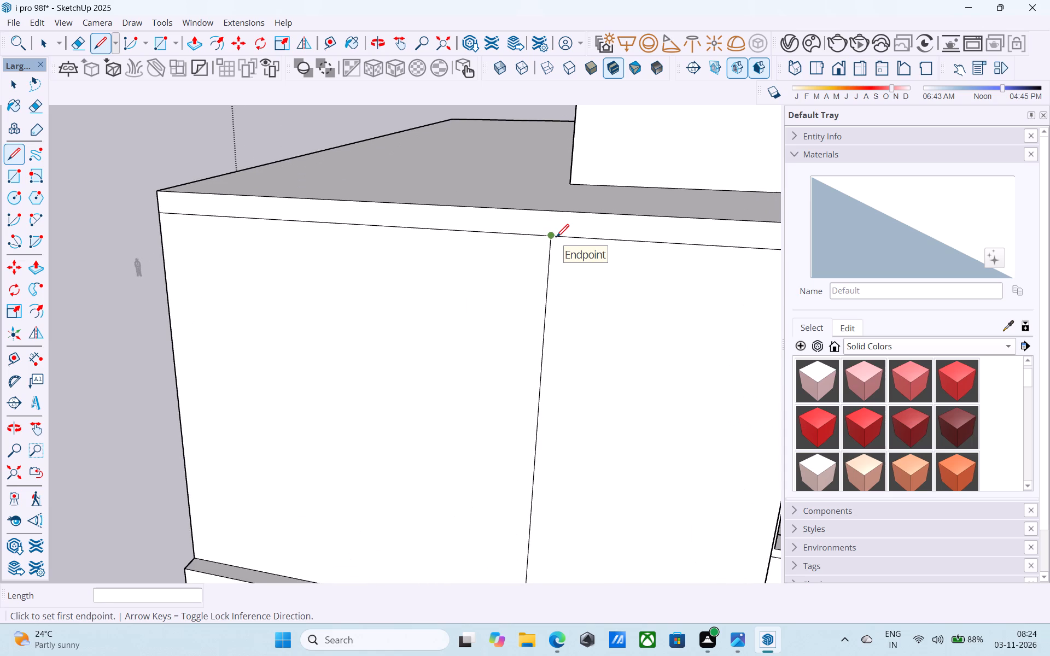
scroll(556, 238, down, 5)
scroll(497, 243, down, 12)
middle_drag(492, 250, 401, 210)
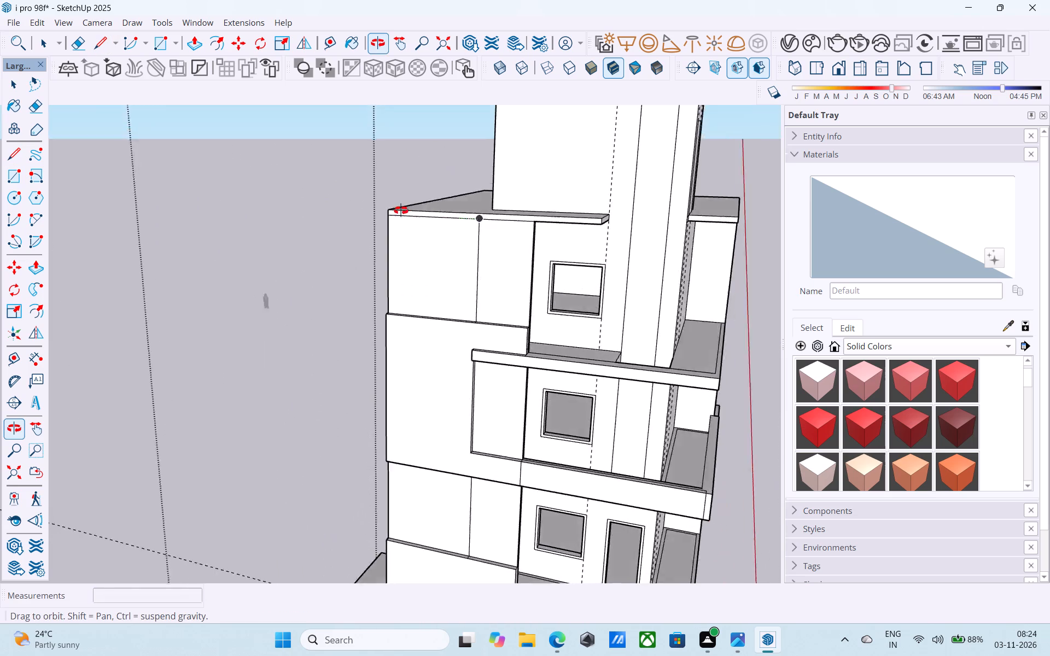
middle_drag(401, 210, 317, 163)
scroll(375, 173, up, 3)
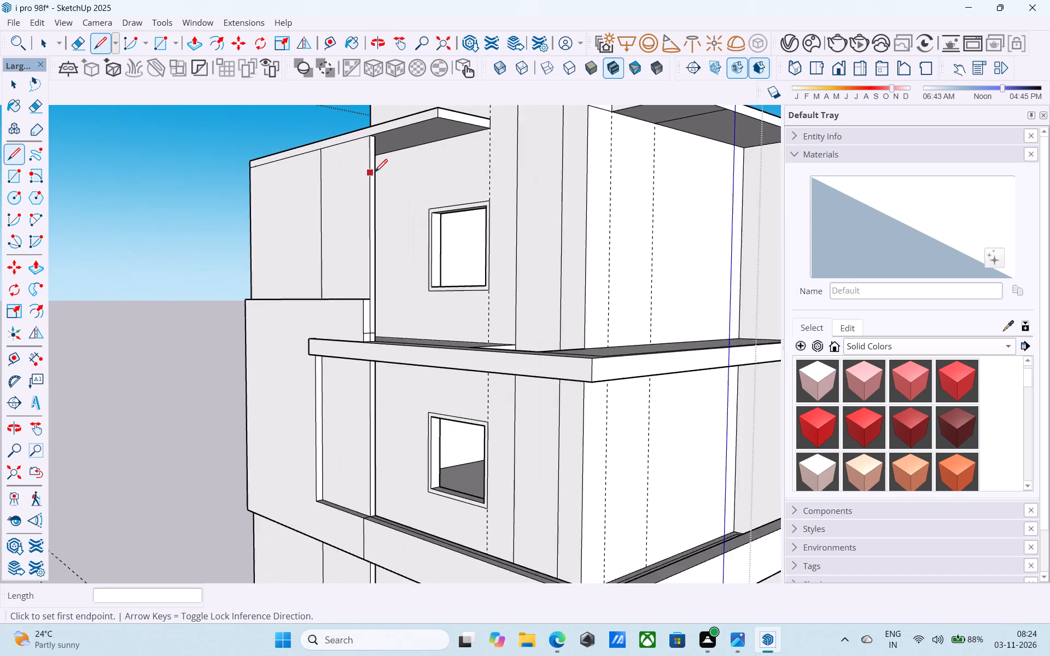
scroll(375, 173, up, 2)
scroll(375, 173, down, 5)
scroll(375, 173, up, 5)
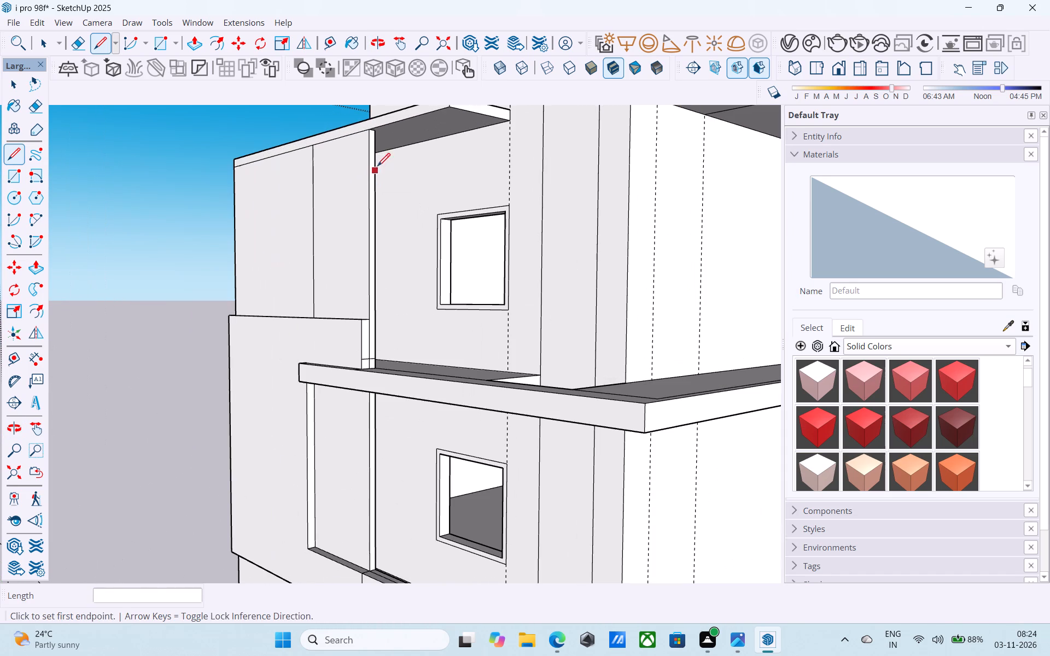
key(space)
middle_drag(362, 138, 418, 204)
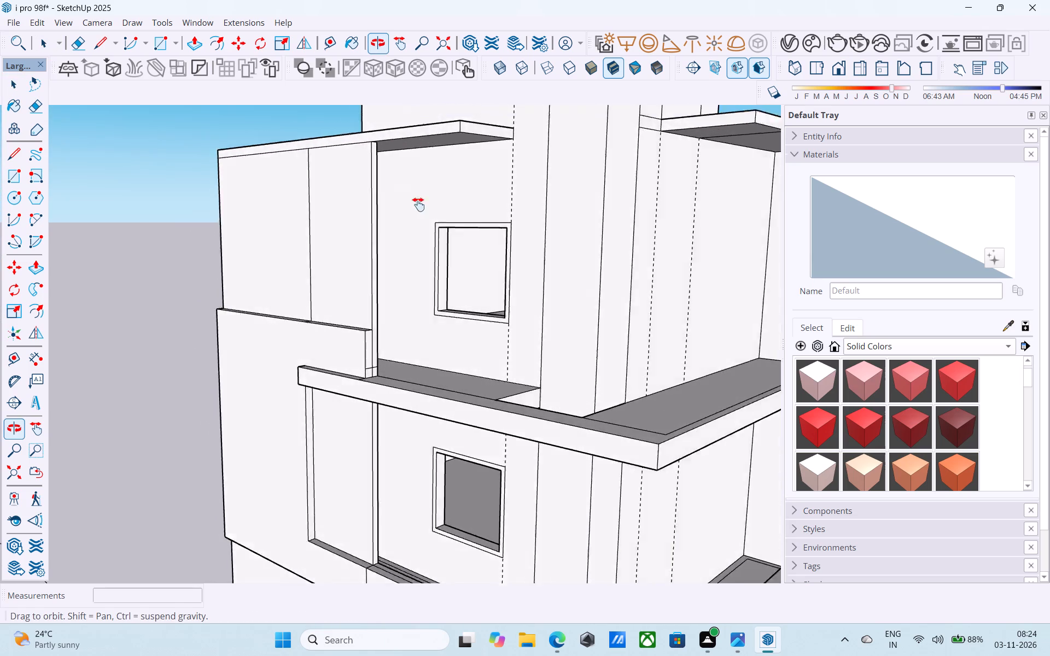
middle_drag(418, 204, 419, 193)
click(459, 191)
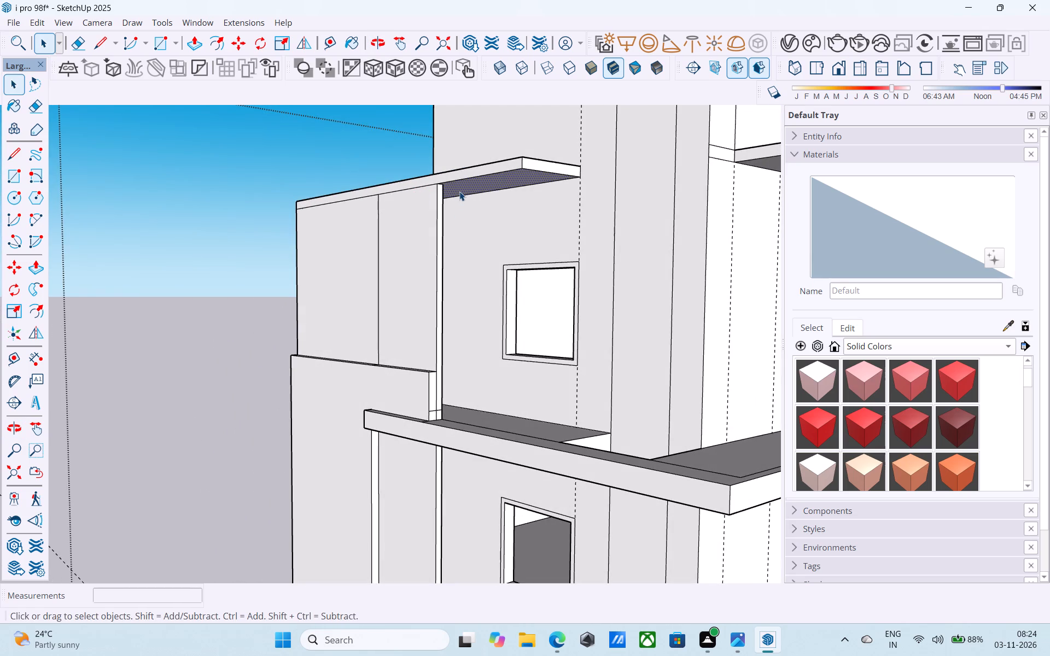
key(p)
click(459, 191)
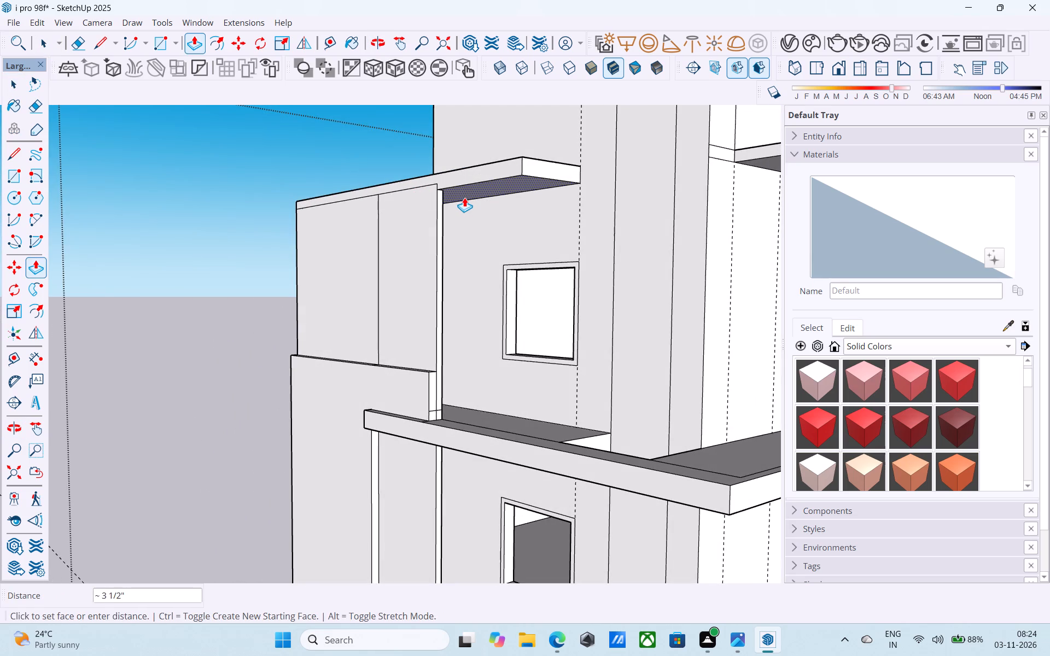
text(6")
key(Return)
key(space)
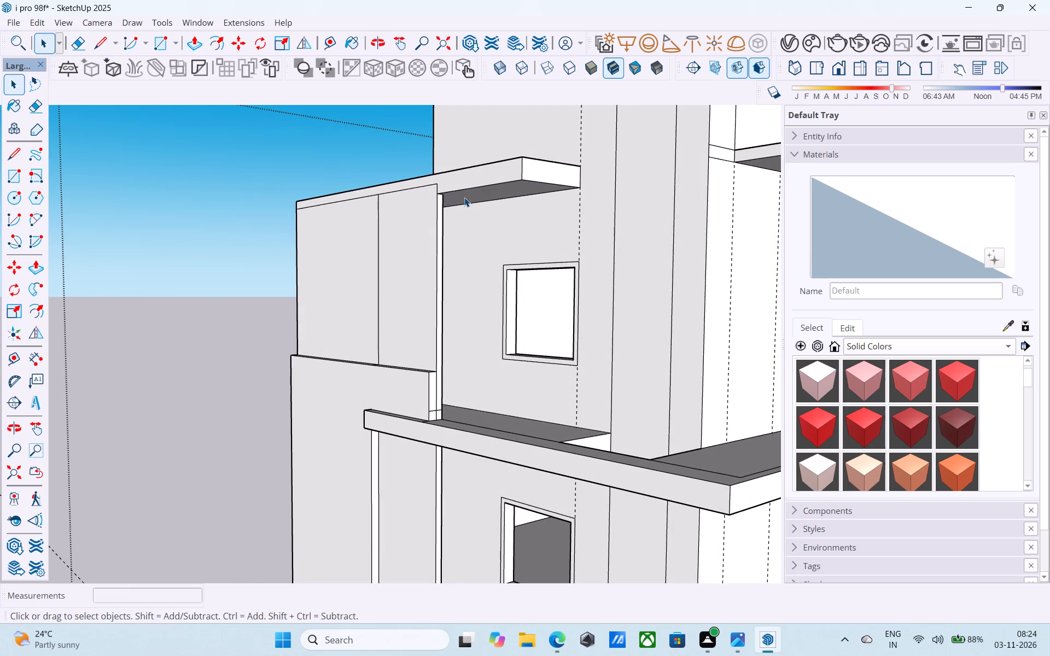
Continue the thickened roof slab's lower edge across the wall to the vertical division line, and erase the old slab edges above it.
key(l)
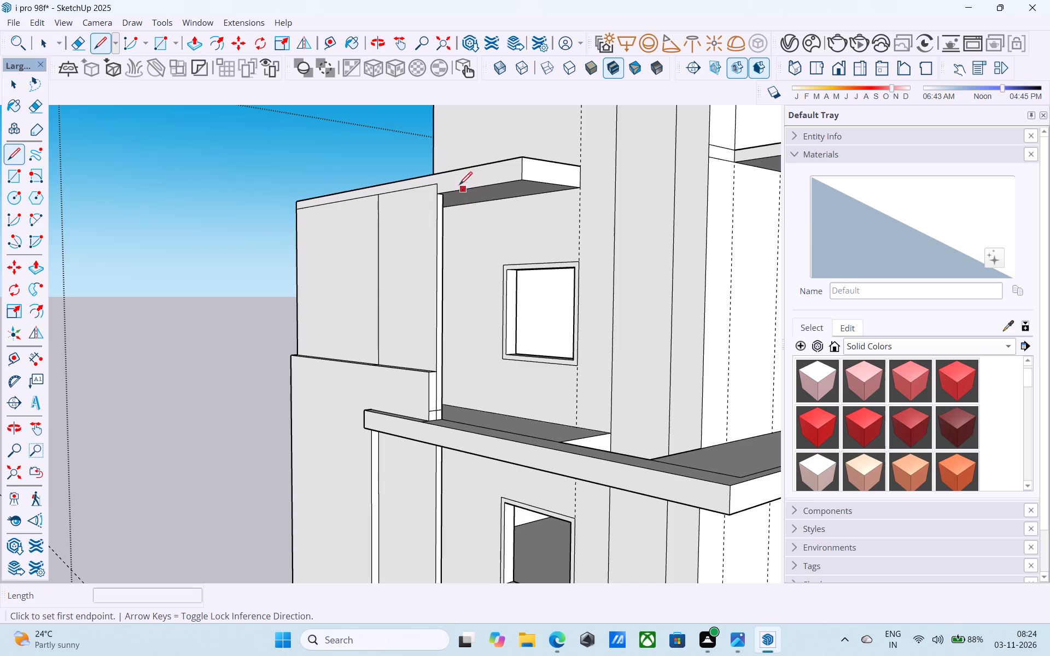
scroll(453, 179, up, 8)
click(422, 209)
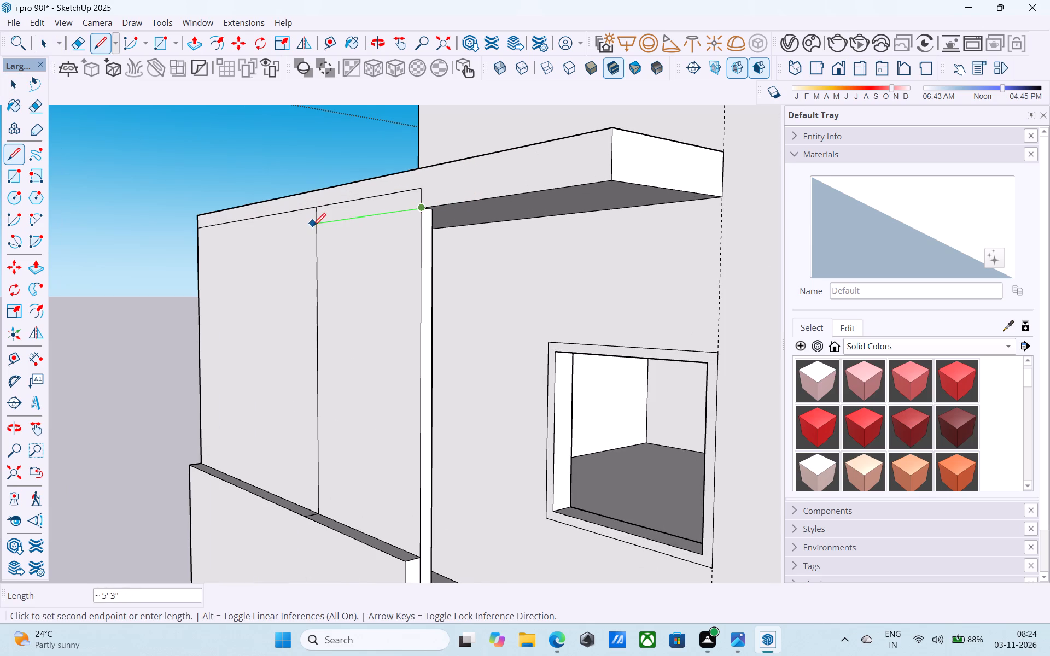
click(317, 227)
key(e)
click(395, 198)
click(396, 196)
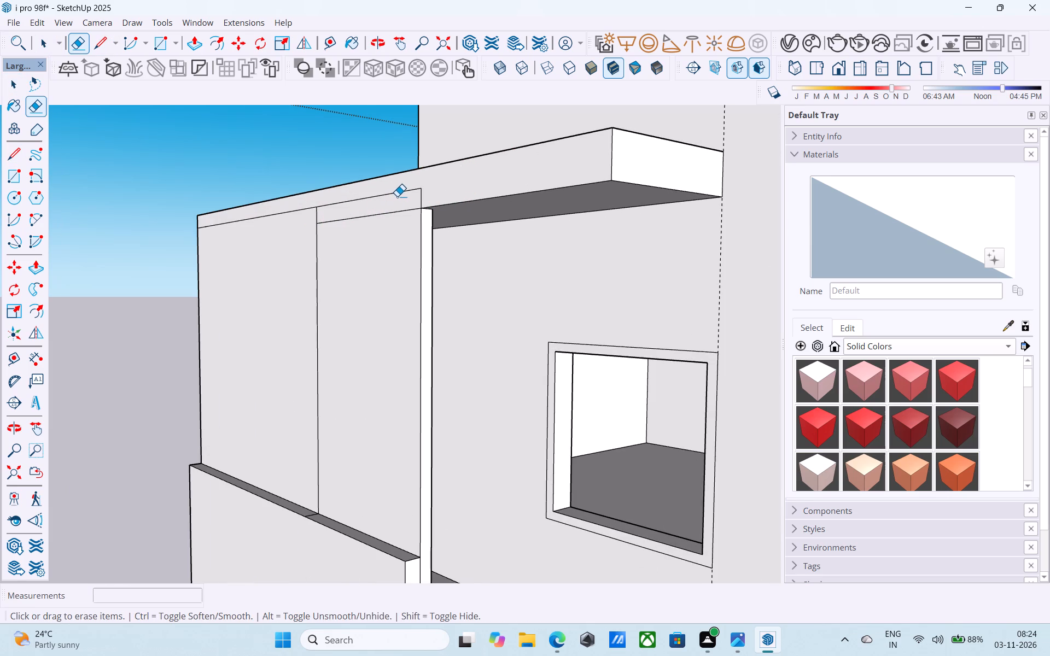
drag(393, 191, 382, 184)
drag(383, 185, 395, 201)
drag(413, 200, 426, 198)
Extend the vertical division line up to the roof slab's top edge, splitting the slab's front band.
key(l)
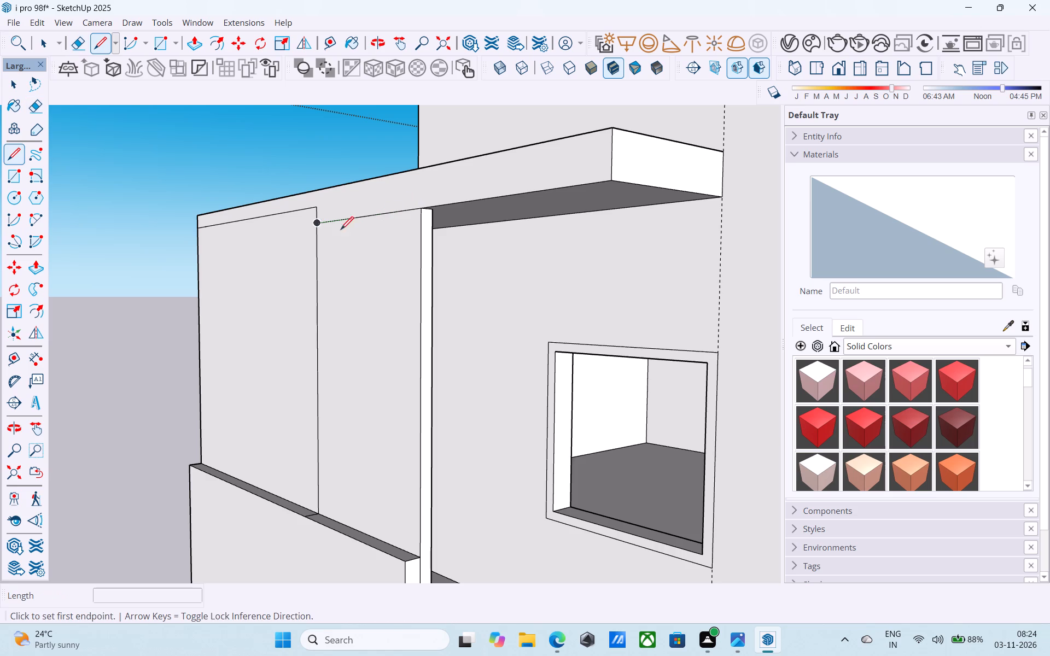
click(315, 207)
click(319, 190)
Push/Pull the thickened part of the roof slab's front band out by 6".
key(space)
click(377, 197)
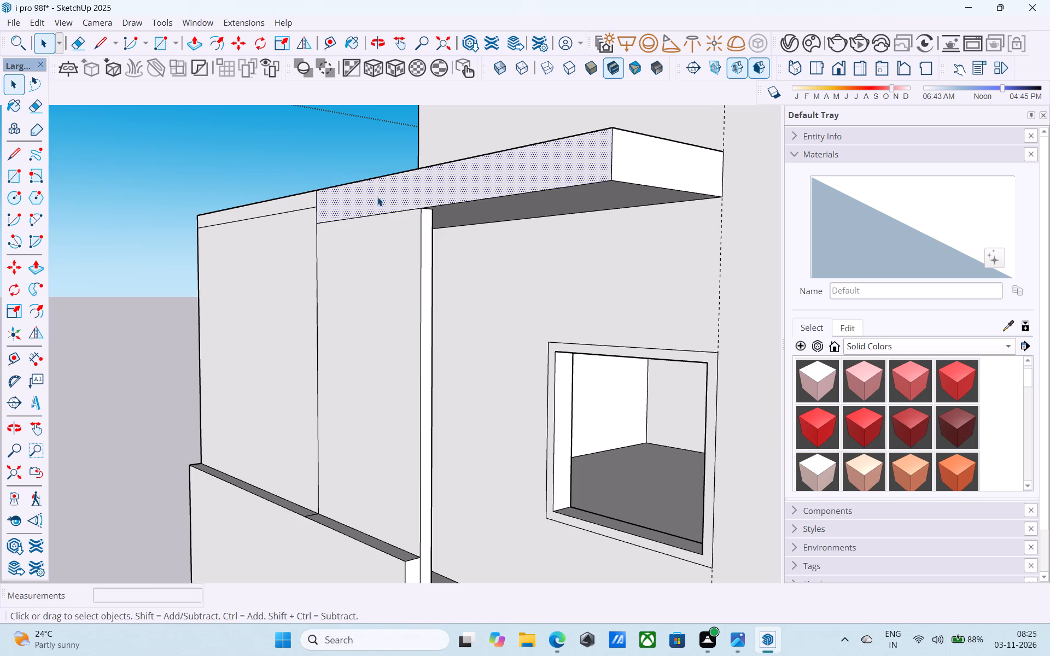
key(p)
double_click(377, 197)
Examine the projecting roof slab band and the facade bands below it from several sides of the building.
scroll(378, 197, down, 9)
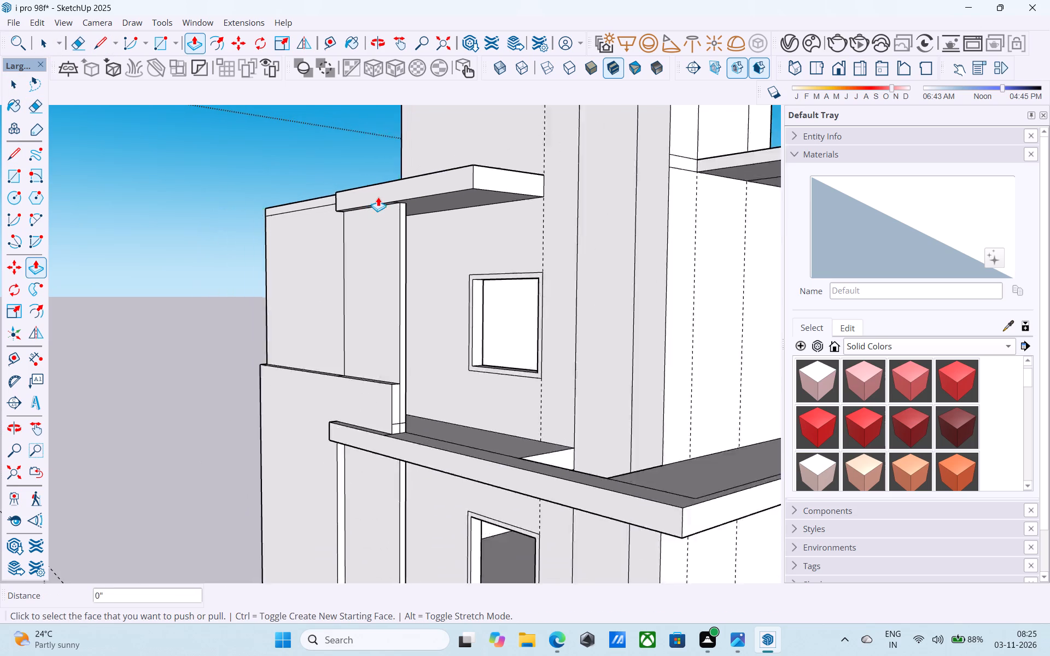
scroll(378, 197, down, 1)
middle_drag(378, 197, 504, 231)
scroll(481, 214, down, 7)
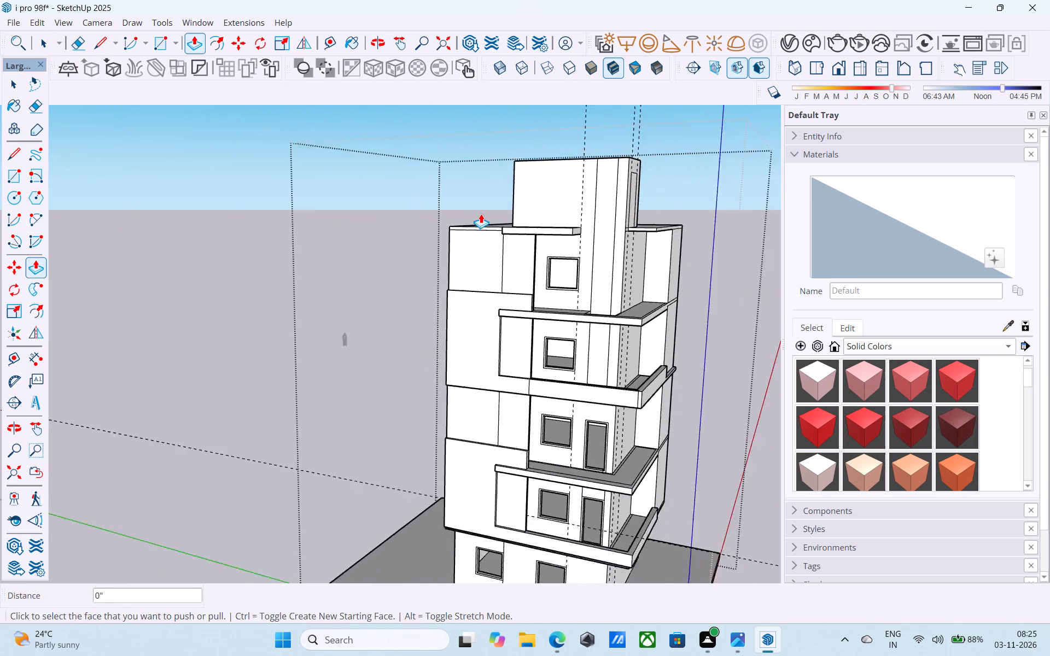
scroll(481, 214, down, 6)
middle_drag(491, 221, 598, 278)
scroll(425, 272, down, 6)
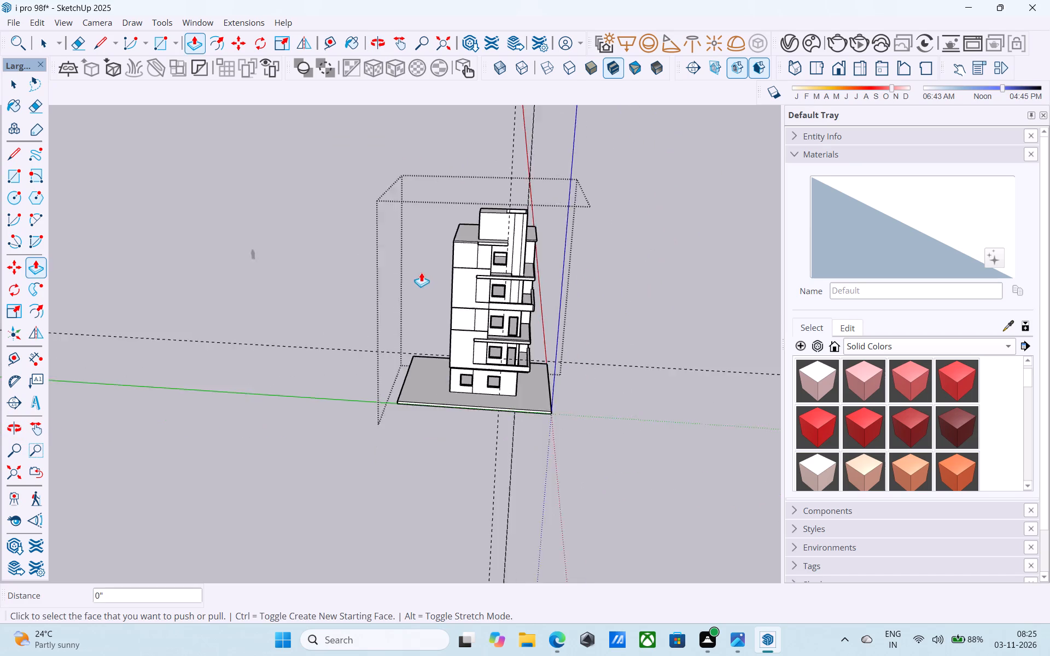
middle_drag(419, 273, 488, 317)
scroll(503, 306, up, 19)
middle_drag(552, 268, 552, 268)
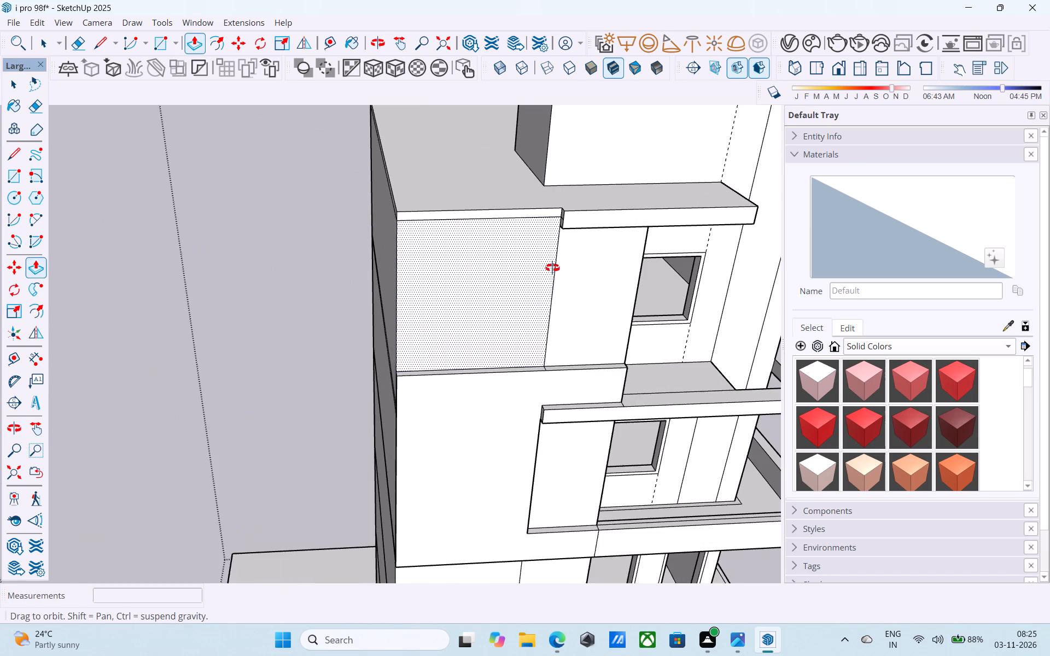
middle_drag(552, 268, 666, 250)
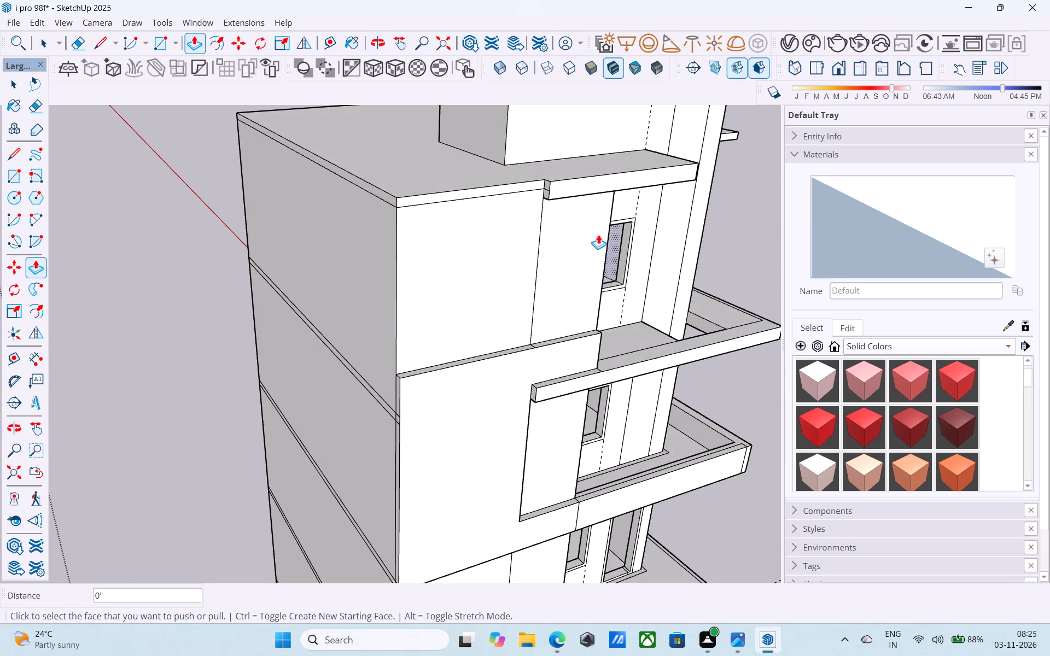
middle_drag(549, 231, 283, 201)
scroll(358, 200, down, 6)
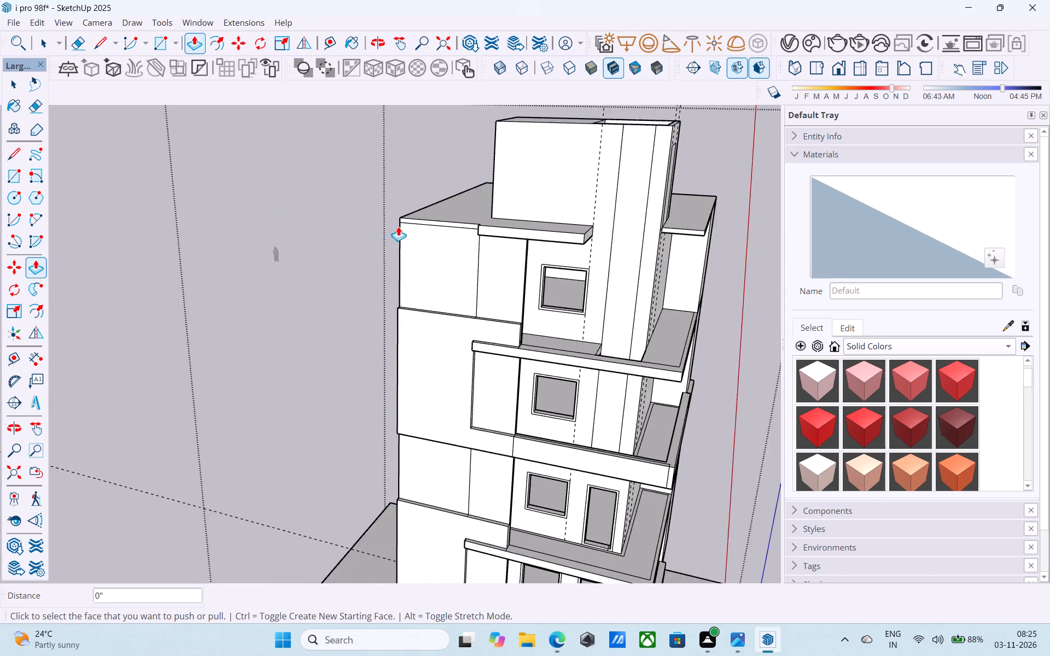
scroll(398, 226, down, 8)
Push/Pull both underside faces of the roof slab overhang above the fourth-floor side balcony down by the same 6".
middle_drag(458, 279, 495, 201)
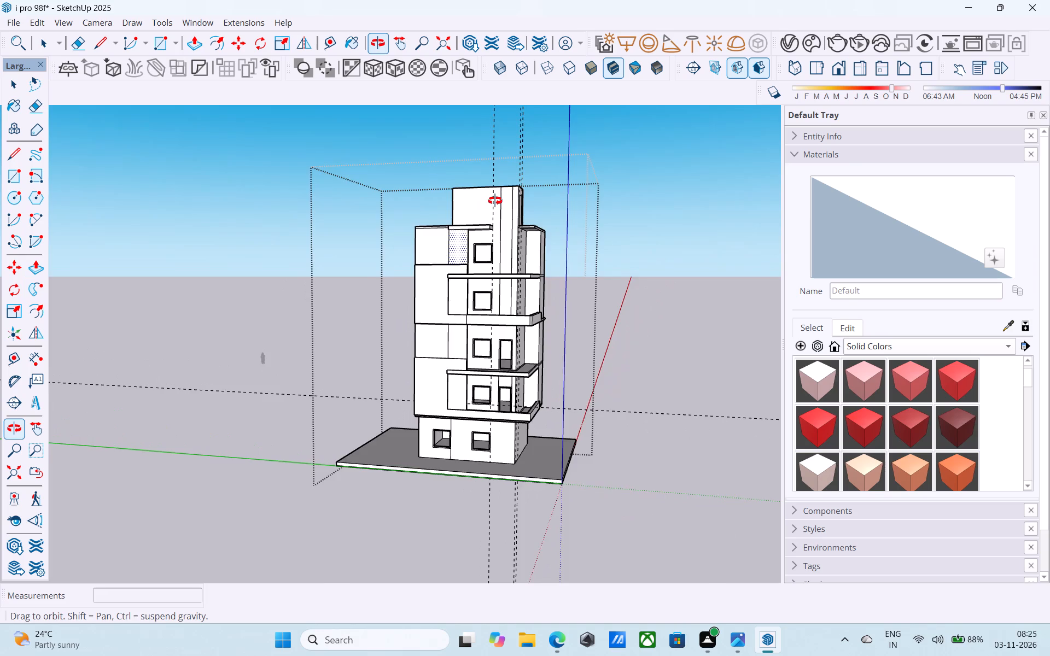
middle_drag(495, 201, 369, 221)
scroll(458, 259, up, 5)
scroll(549, 201, up, 12)
middle_drag(561, 207, 554, 194)
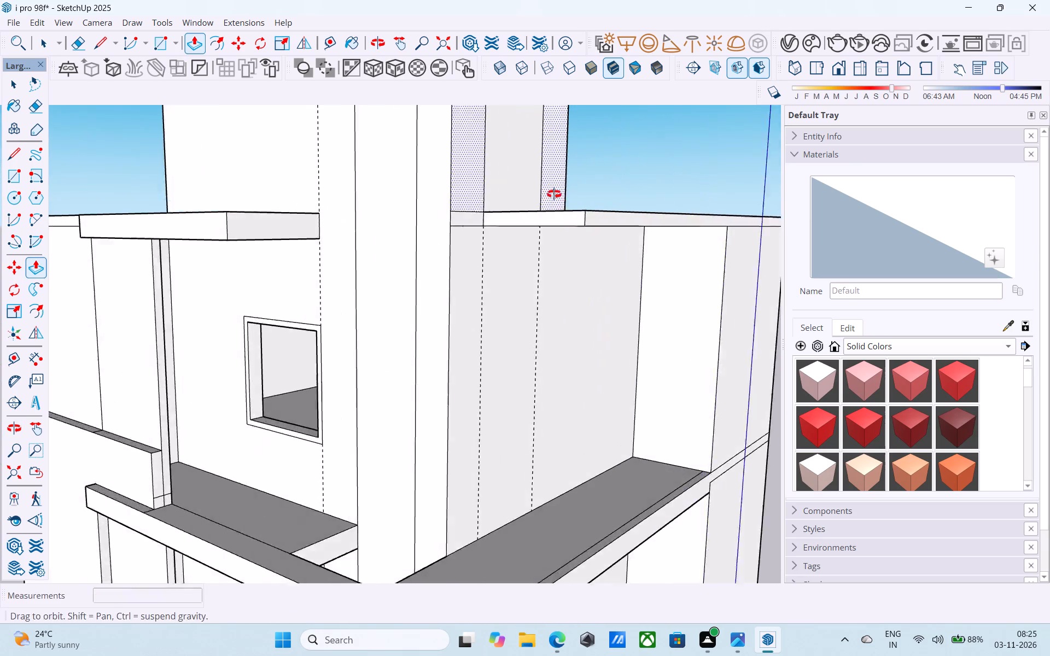
middle_drag(554, 194, 534, 126)
double_click(583, 192)
double_click(628, 216)
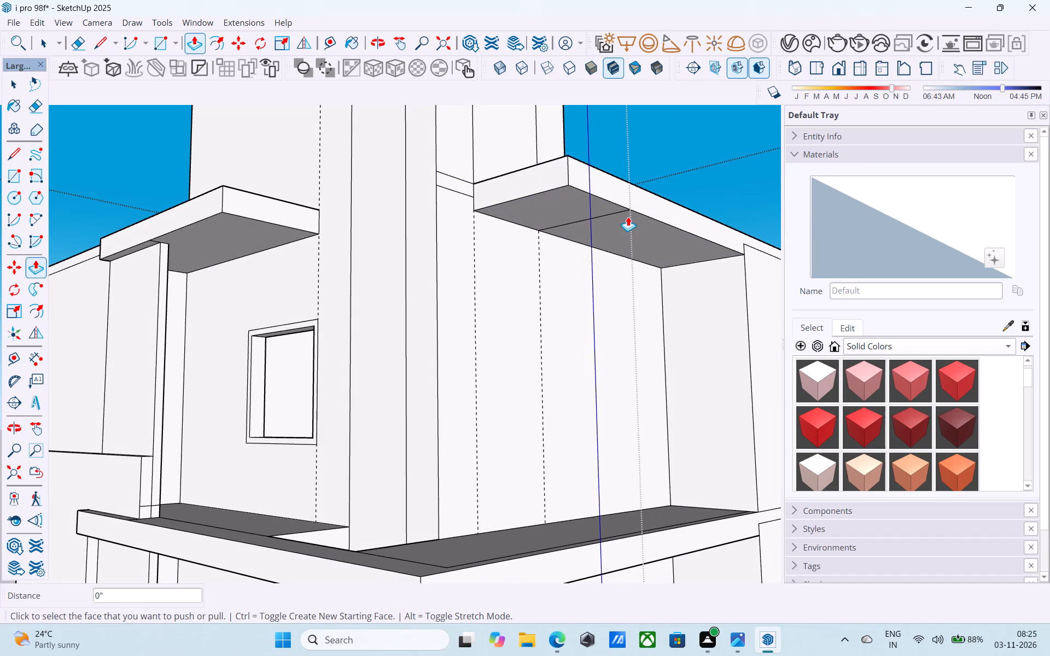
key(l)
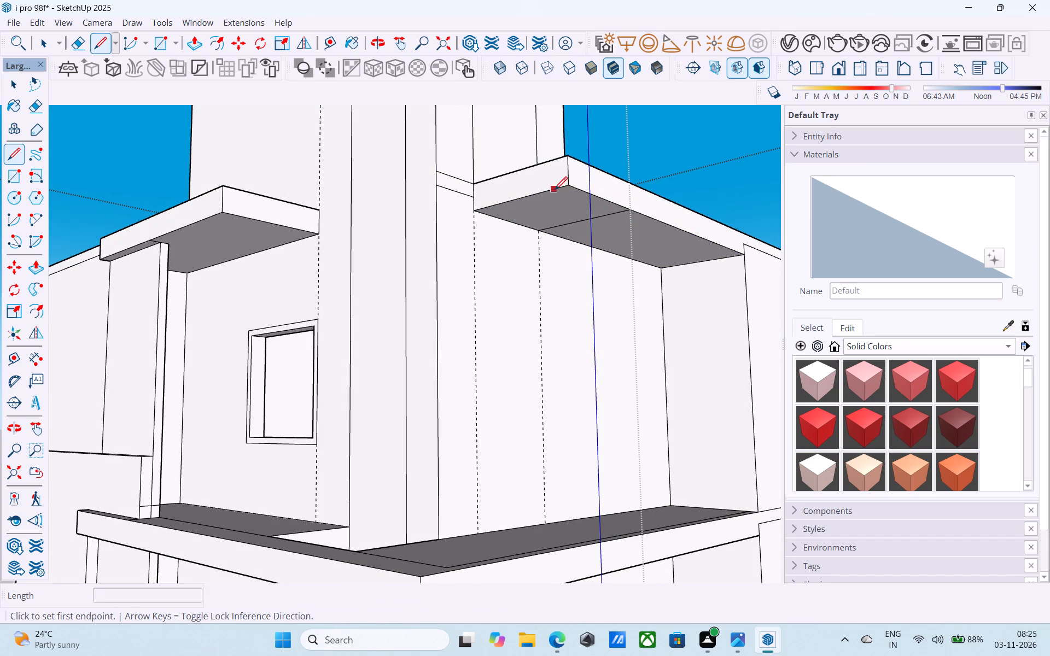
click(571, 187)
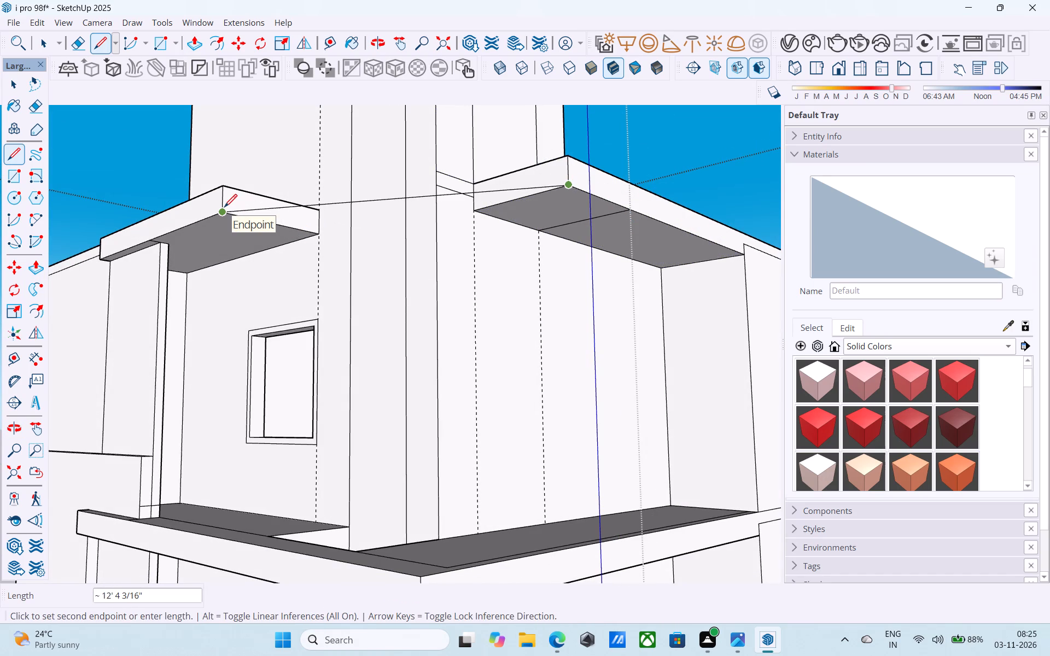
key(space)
Save the building model.
scroll(357, 270, down, 9)
middle_drag(413, 297, 574, 409)
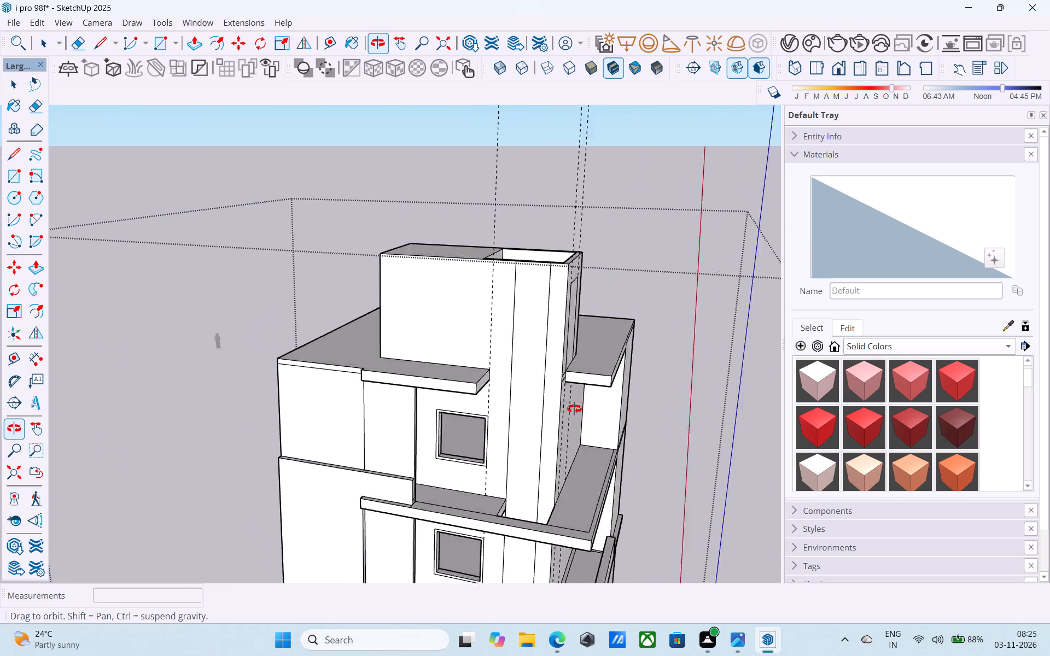
middle_drag(574, 409, 581, 399)
scroll(266, 323, down, 10)
middle_drag(270, 345, 322, 307)
scroll(330, 288, down, 6)
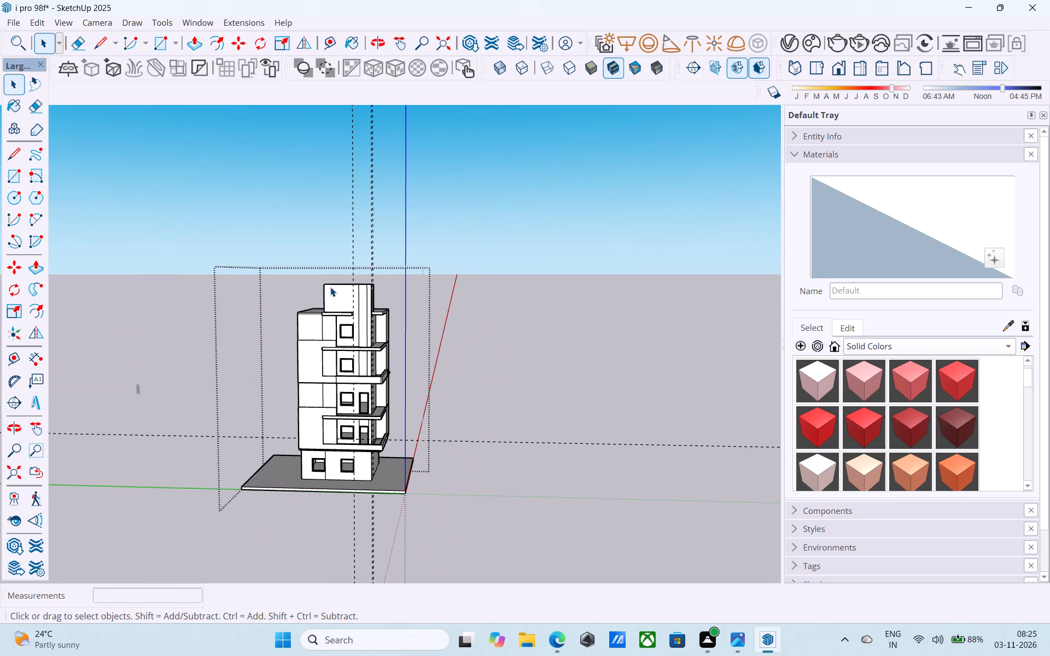
key(ctrl+s)
Examine the building's front facade, balconies and side walls from several angles.
scroll(331, 289, down, 6)
middle_drag(333, 312, 260, 263)
scroll(282, 312, up, 6)
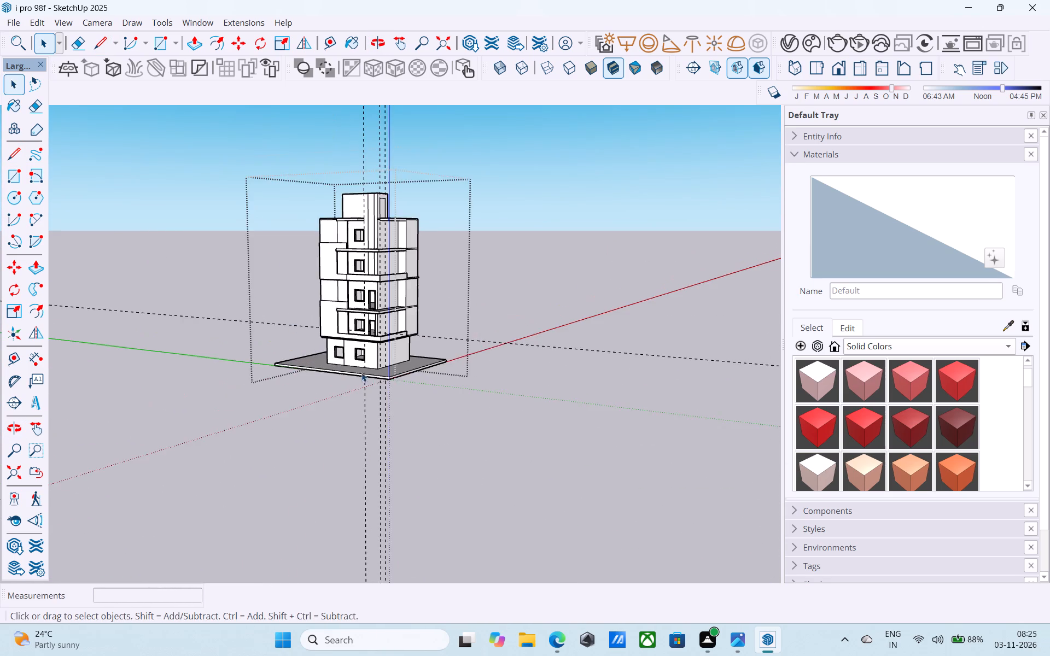
scroll(361, 372, up, 4)
middle_drag(389, 324, 434, 422)
scroll(365, 343, up, 5)
middle_drag(329, 332, 434, 452)
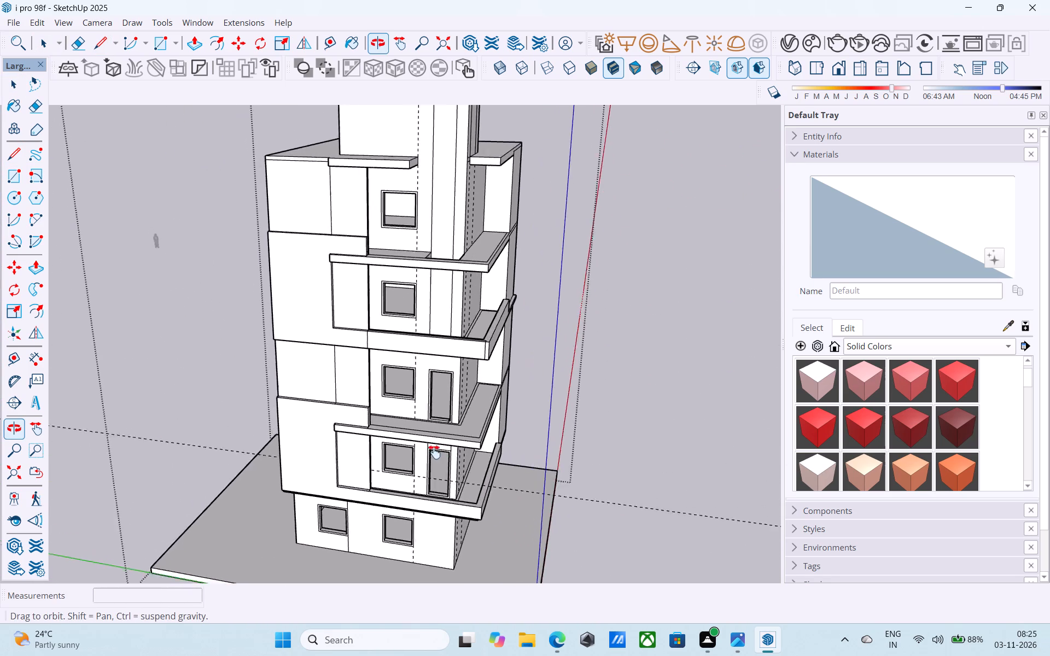
middle_drag(434, 452, 311, 444)
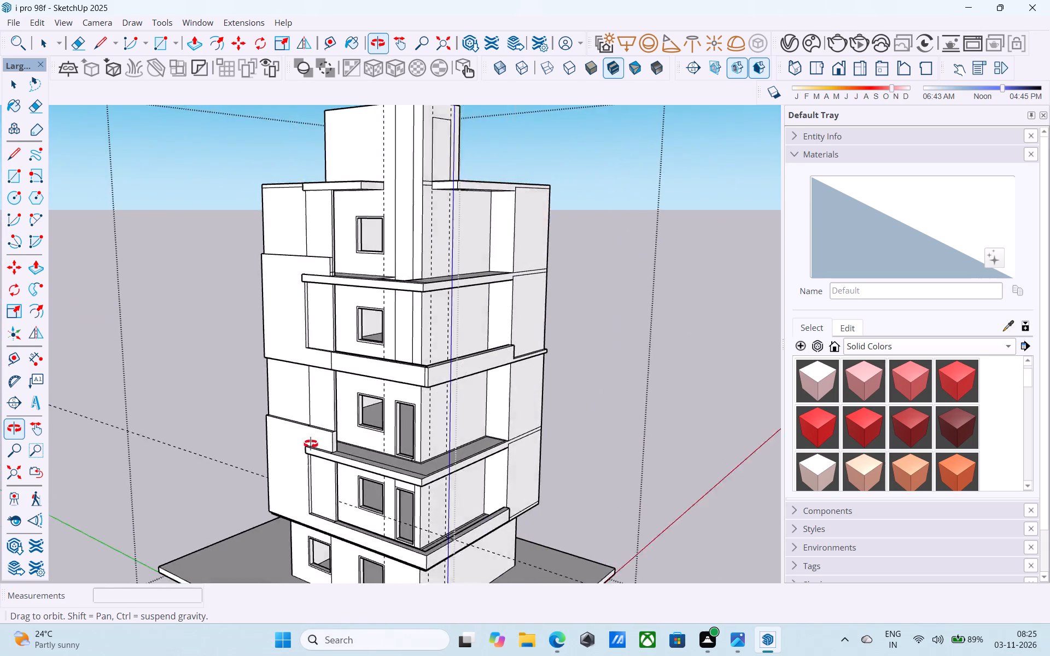
middle_drag(311, 444, 259, 365)
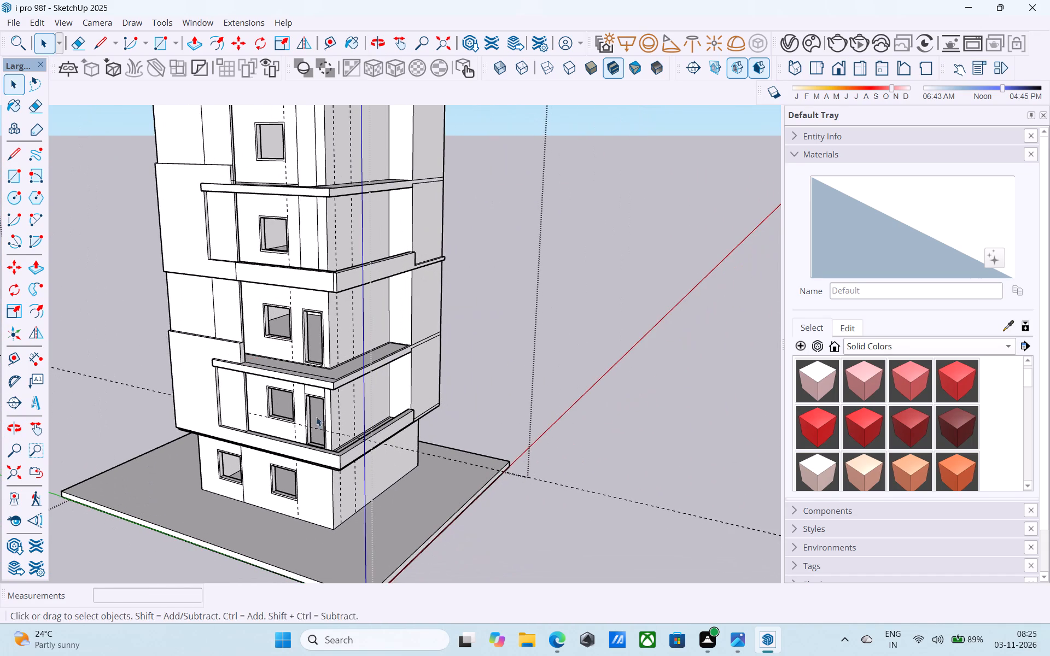
middle_drag(325, 421, 383, 358)
middle_drag(348, 338, 387, 352)
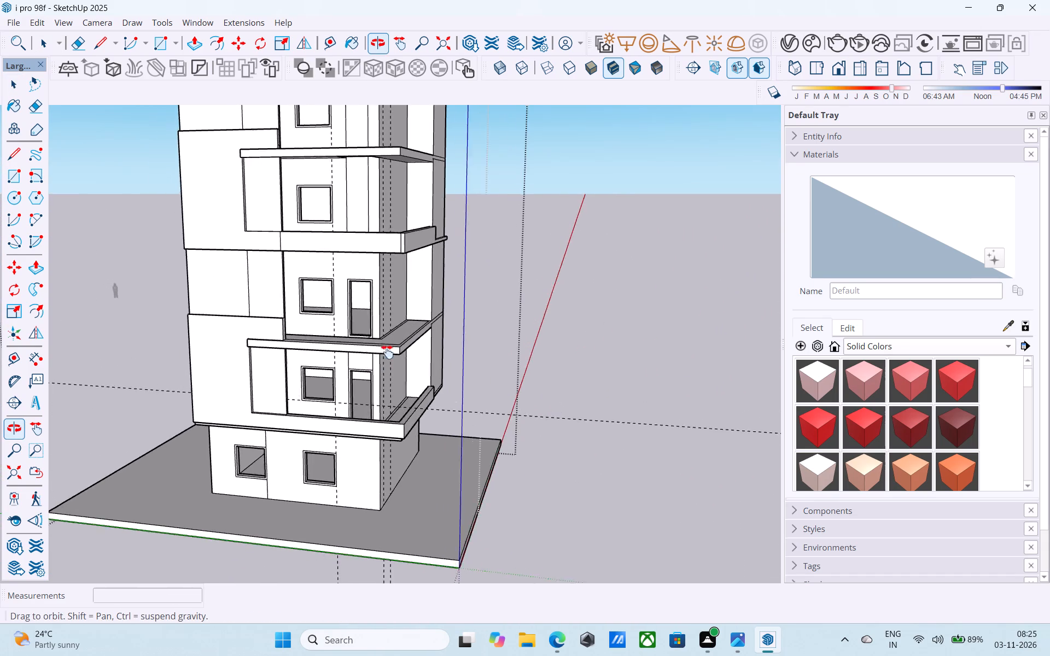
middle_drag(387, 352, 530, 321)
Offset the outline of the recessed first-floor front wall panel beside the balcony window inward by 3".
scroll(328, 355, up, 4)
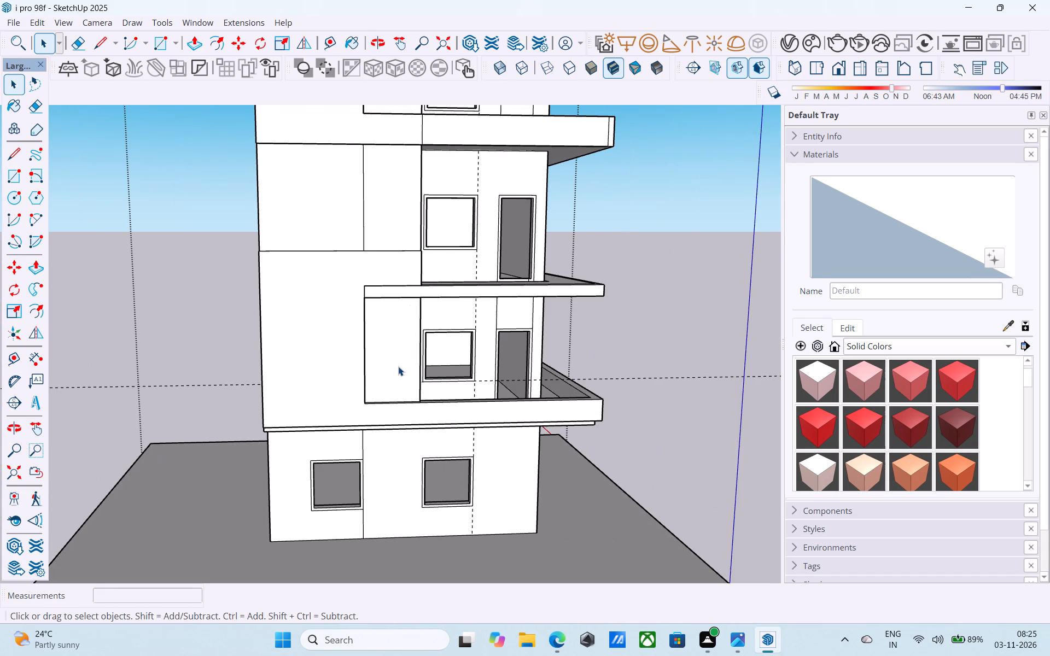
shift+middle_drag(398, 366, 425, 347)
middle_drag(425, 347, 414, 275)
scroll(425, 347, up, 1)
click(413, 274)
scroll(406, 273, up, 5)
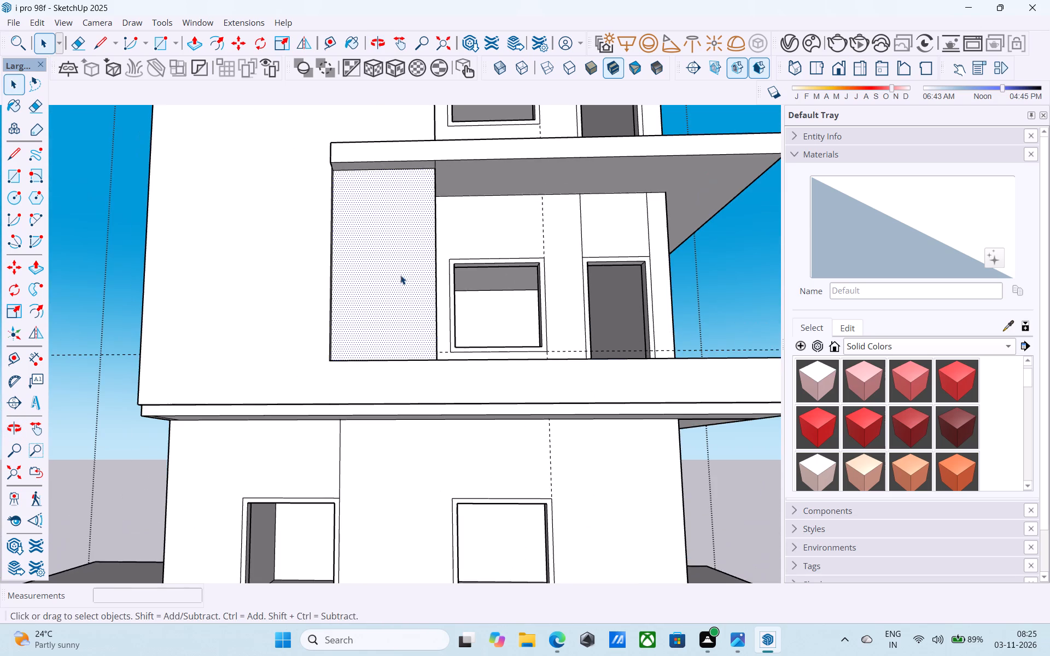
middle_drag(400, 275, 389, 278)
scroll(433, 423, up, 1)
key(f)
click(433, 423)
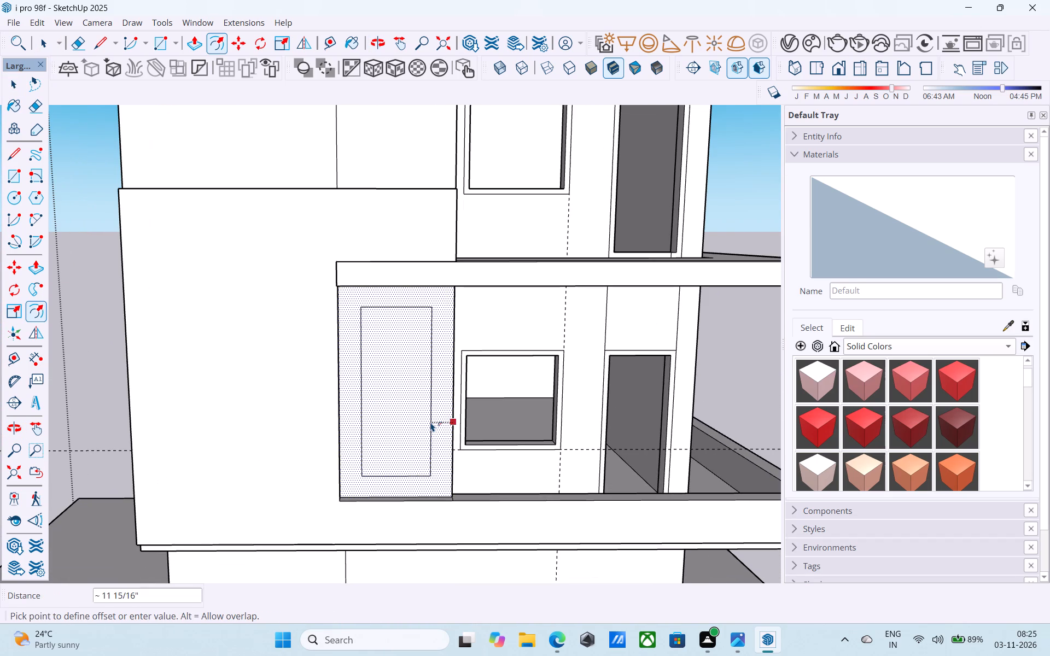
text(3")
key(Return)
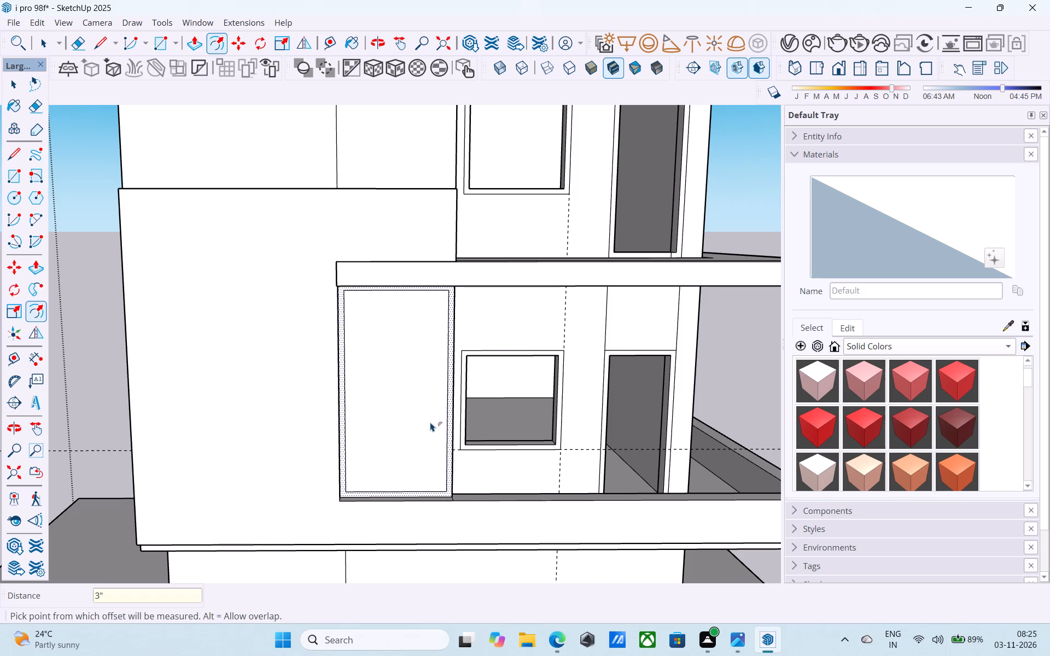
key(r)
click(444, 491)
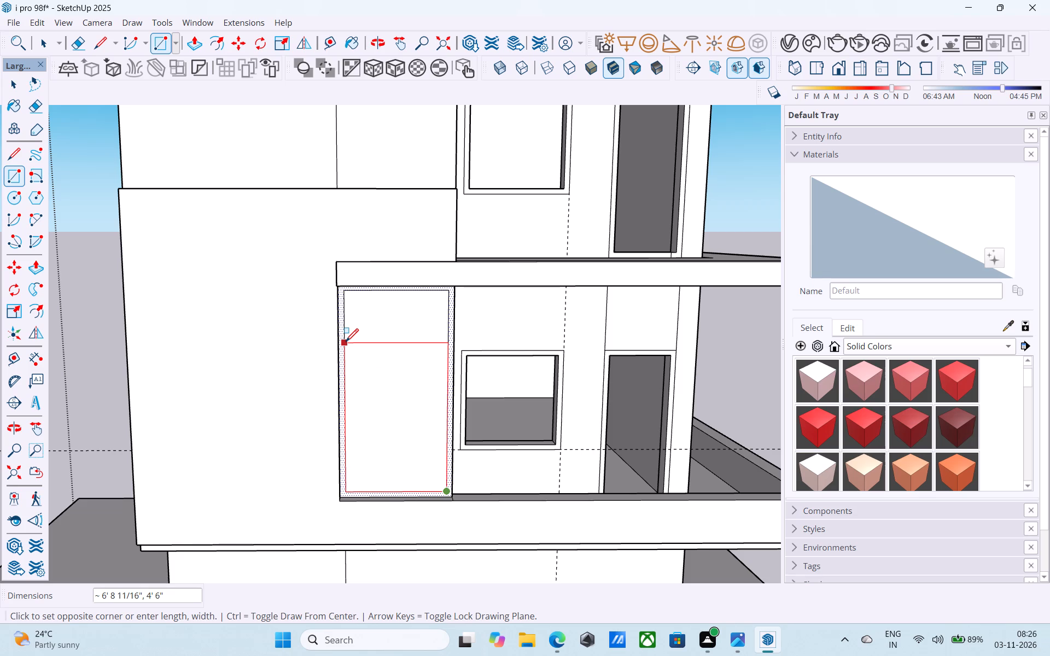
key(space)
Offset the inner face of the first-floor wall panel inward by another 3" to form a frame.
click(361, 342)
scroll(362, 341, up, 5)
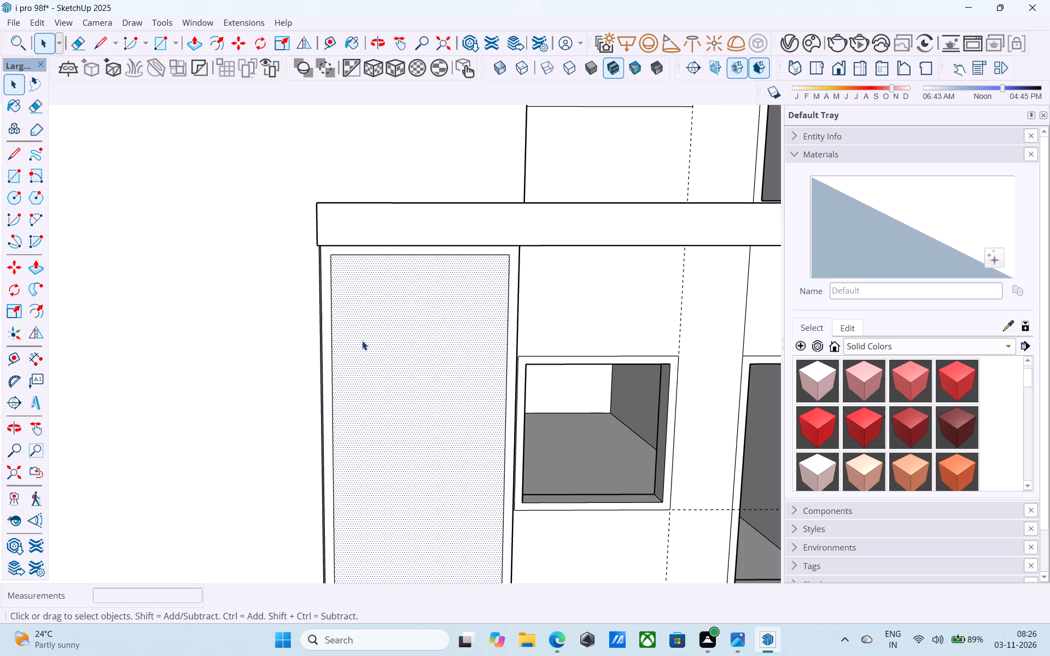
key(f)
click(362, 341)
text(3")
key(Return)
key(space)
Copy the inner 3" frame face from the first-floor panel up 13' 6" onto the second-floor wall panel.
scroll(361, 337, down, 11)
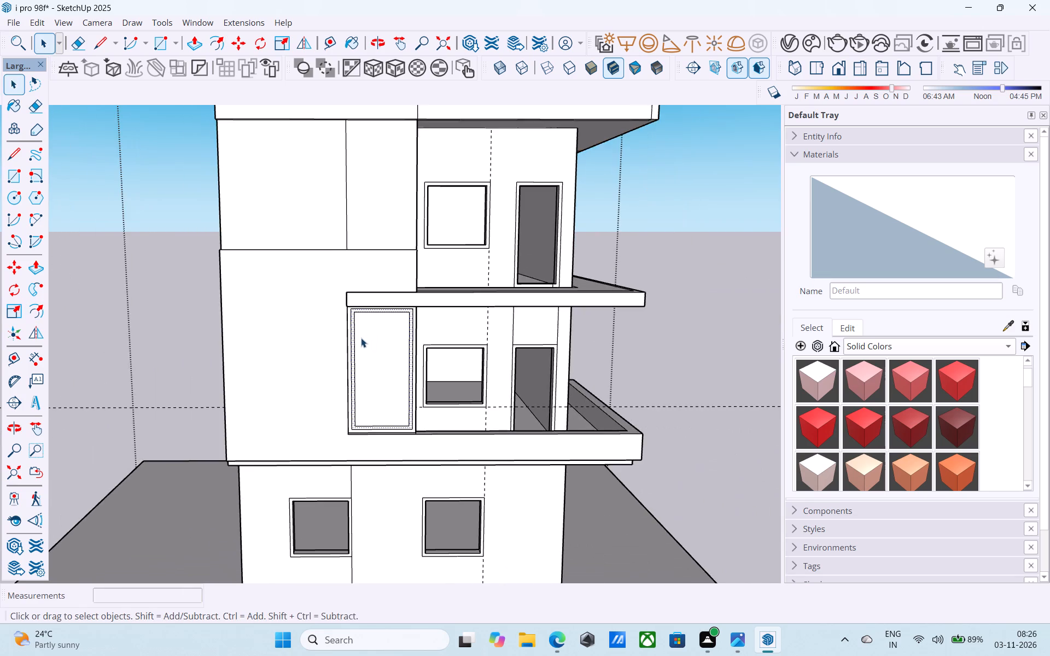
scroll(361, 338, down, 4)
middle_drag(360, 338, 340, 326)
scroll(347, 326, up, 13)
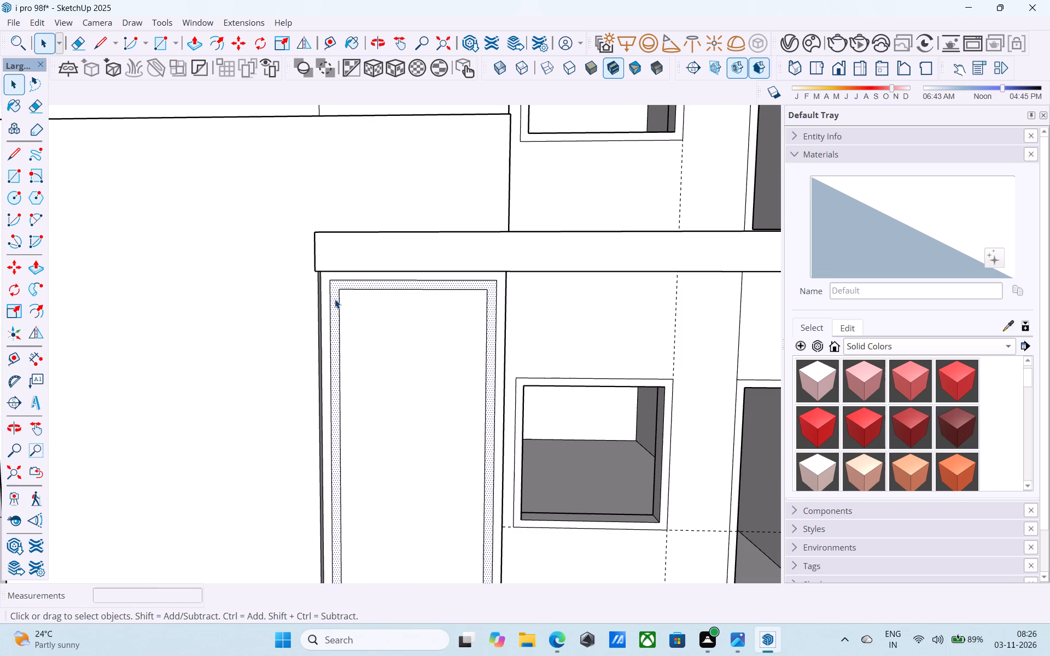
click(335, 299)
scroll(335, 299, down, 11)
middle_drag(335, 299, 230, 335)
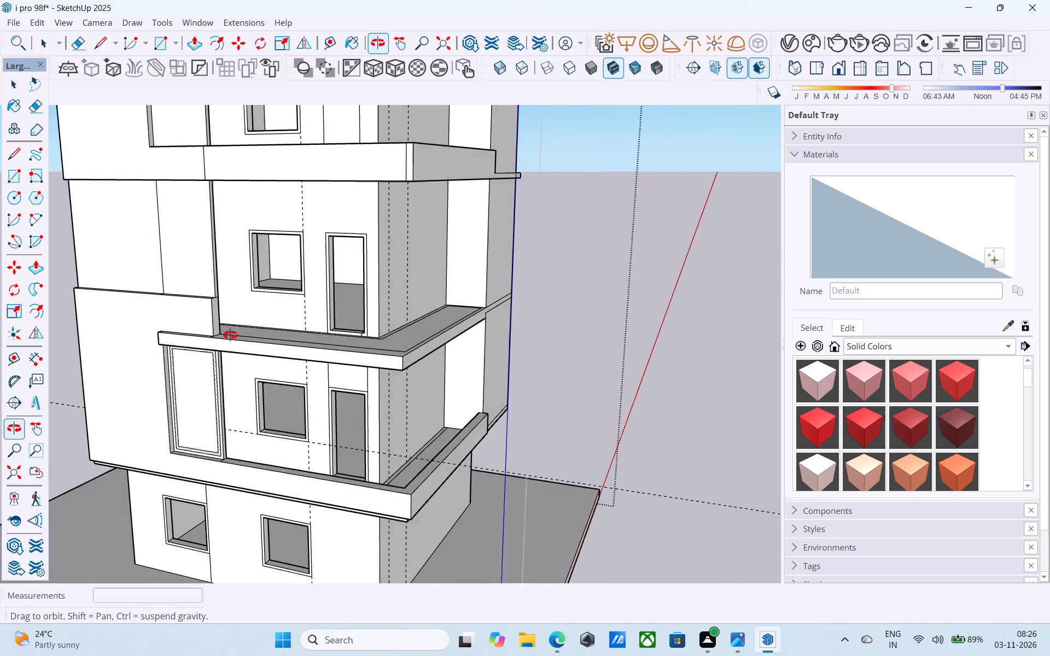
middle_drag(230, 335, 268, 388)
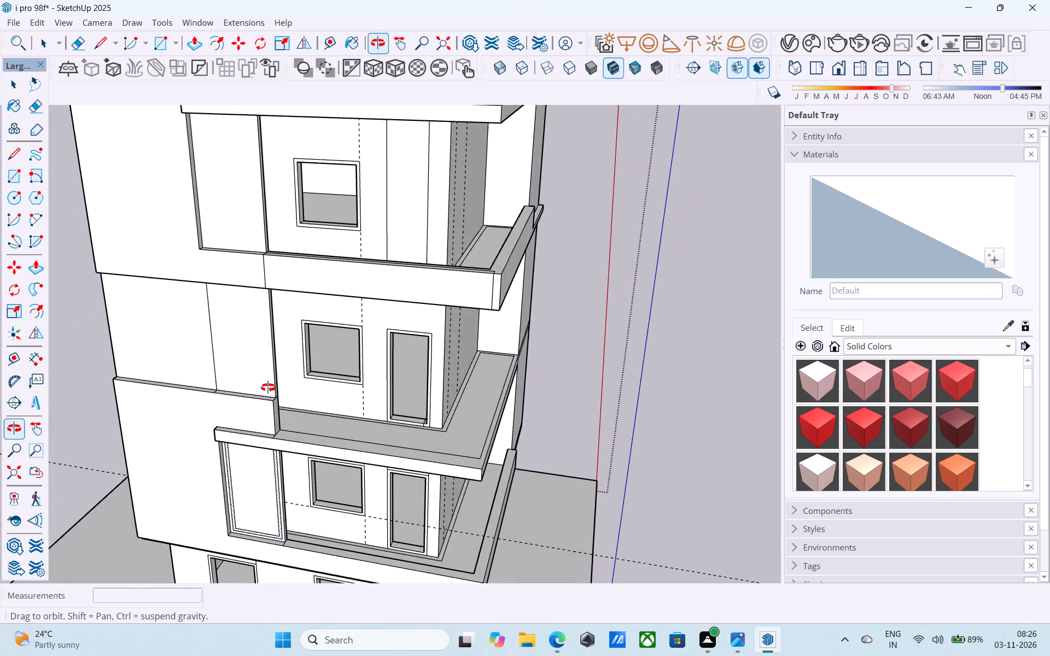
middle_drag(268, 388, 295, 387)
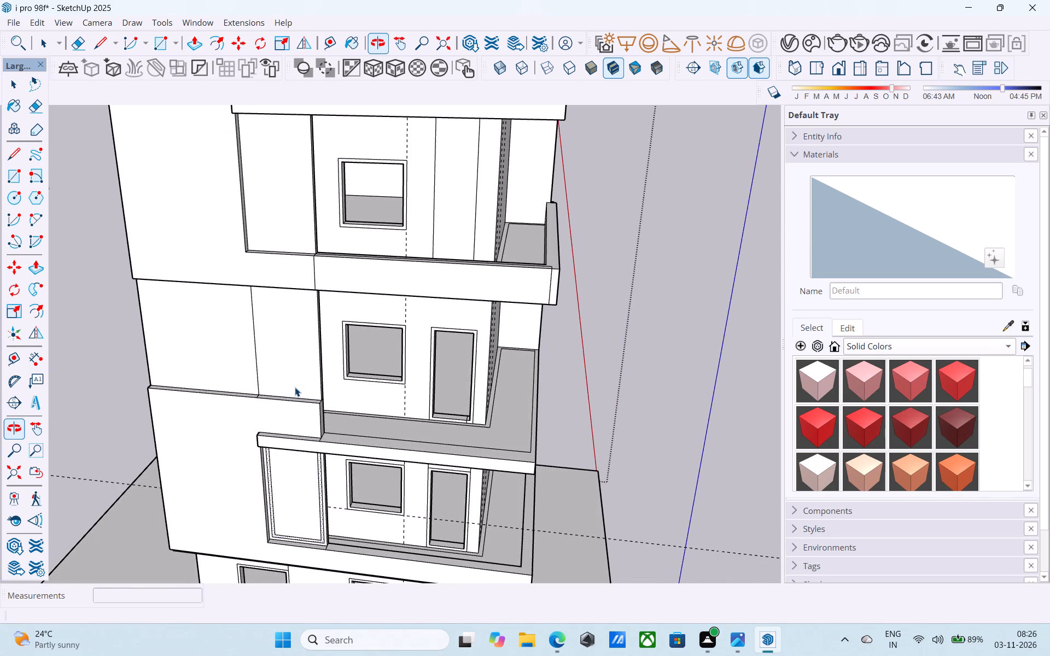
scroll(296, 382, down, 6)
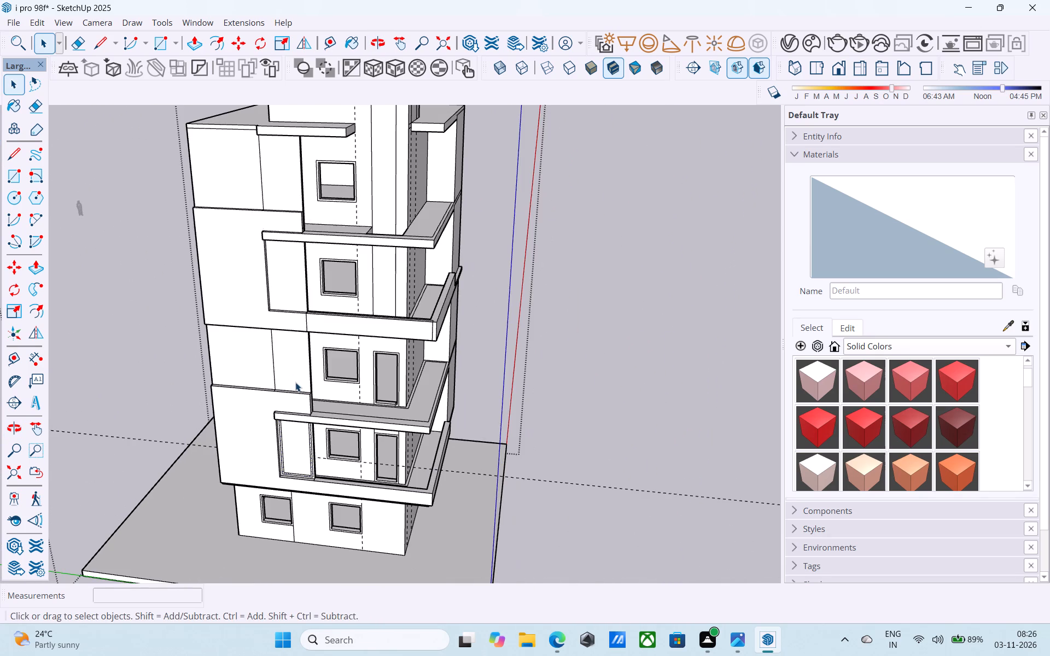
middle_drag(281, 362, 302, 333)
scroll(300, 409, up, 10)
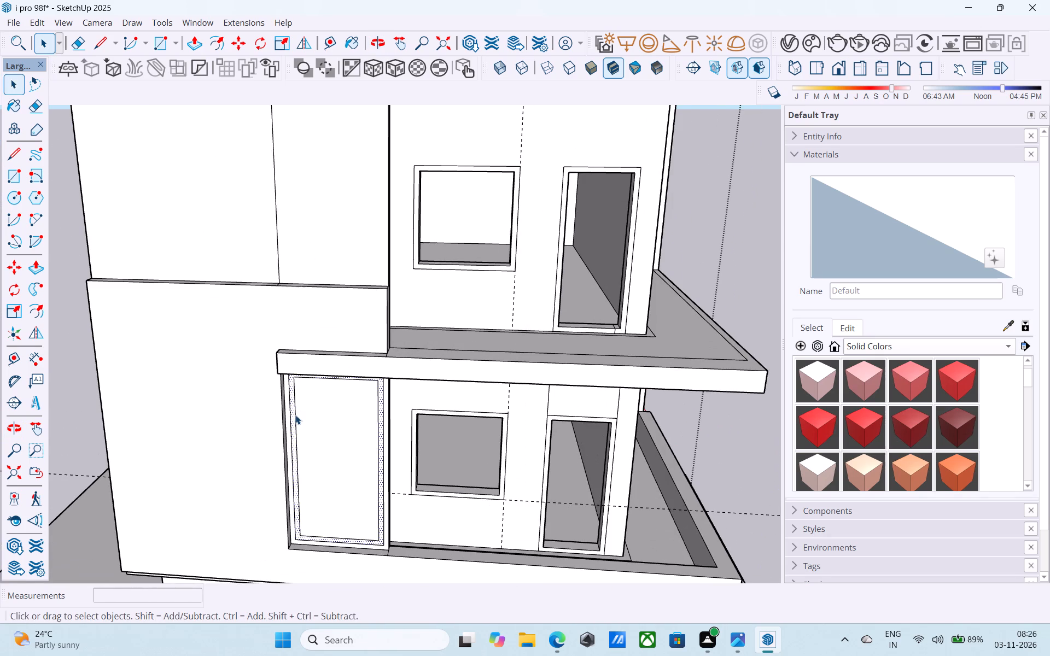
key(m)
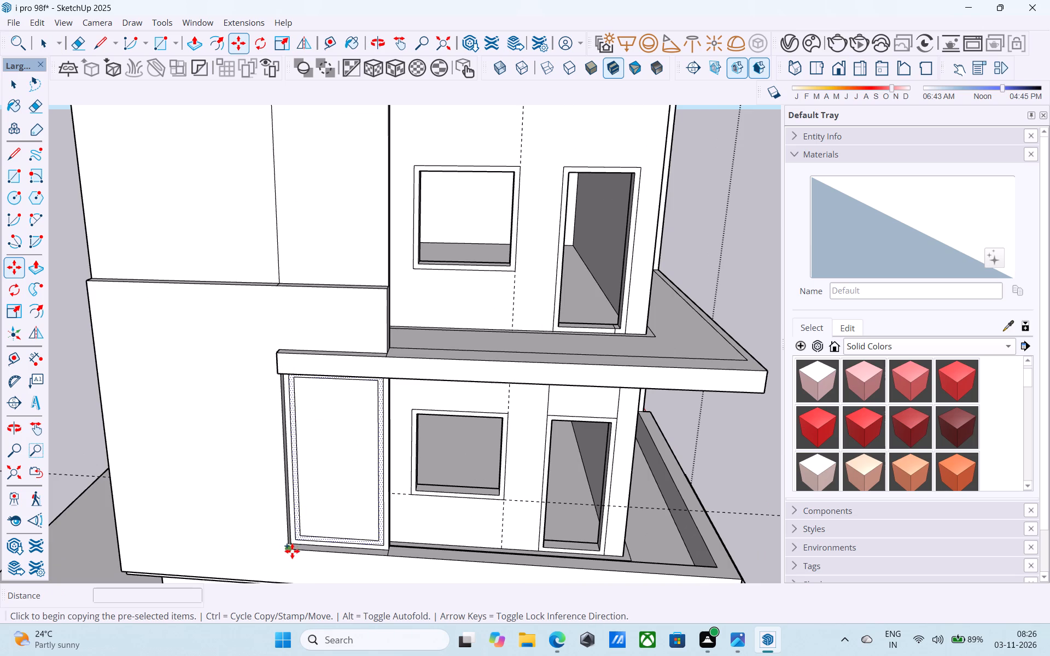
key(space)
key(m)
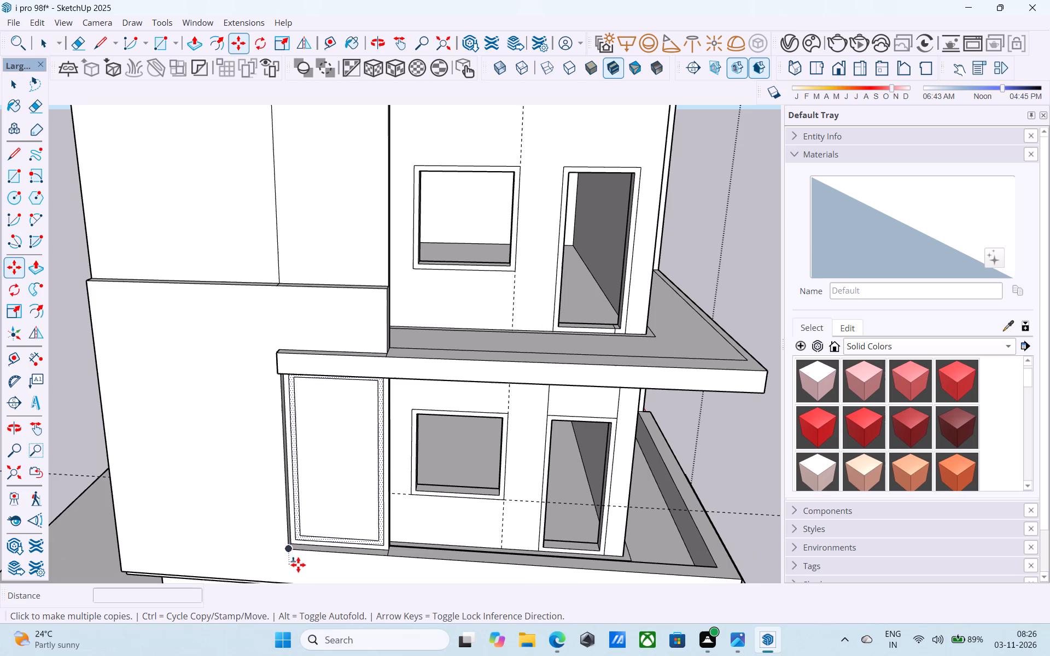
click(291, 552)
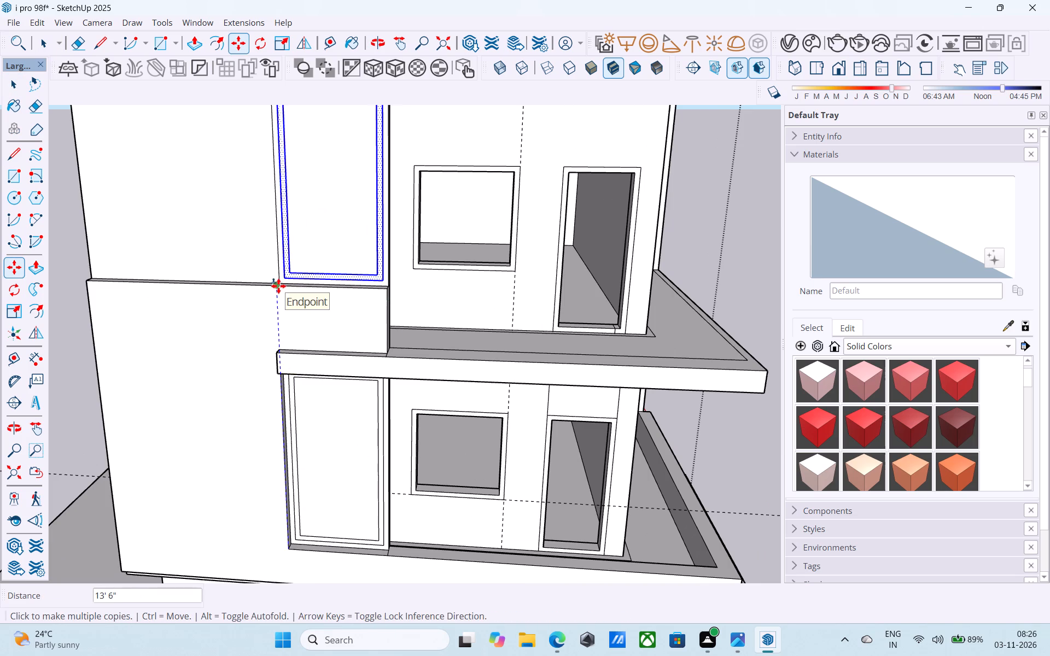
click(278, 286)
Copy the frame onto the third- and fourth-floor wall panels, placing the fourth-floor one 38' above the original.
scroll(281, 288, down, 4)
shift+middle_drag(283, 291, 321, 462)
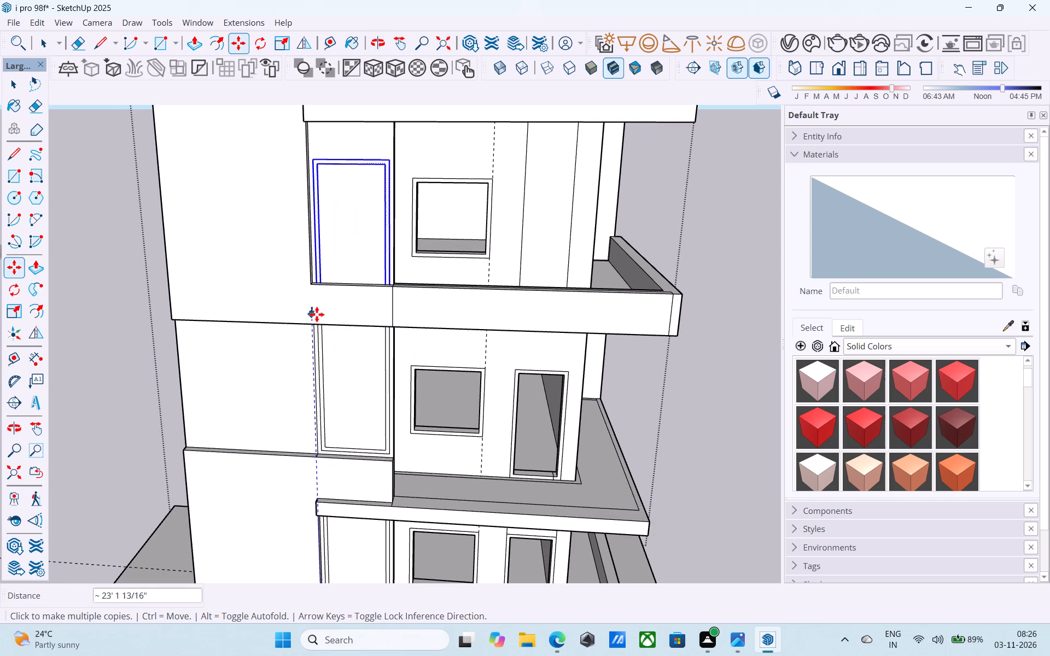
click(312, 284)
scroll(312, 284, down, 1)
shift+middle_drag(312, 284, 315, 301)
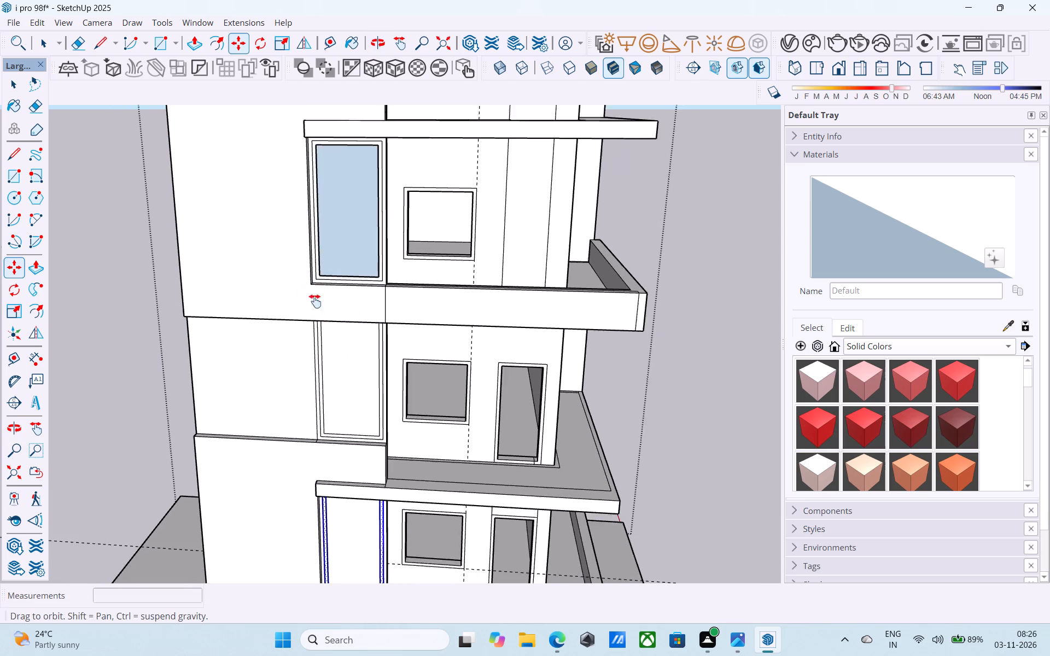
shift+middle_drag(315, 301, 328, 511)
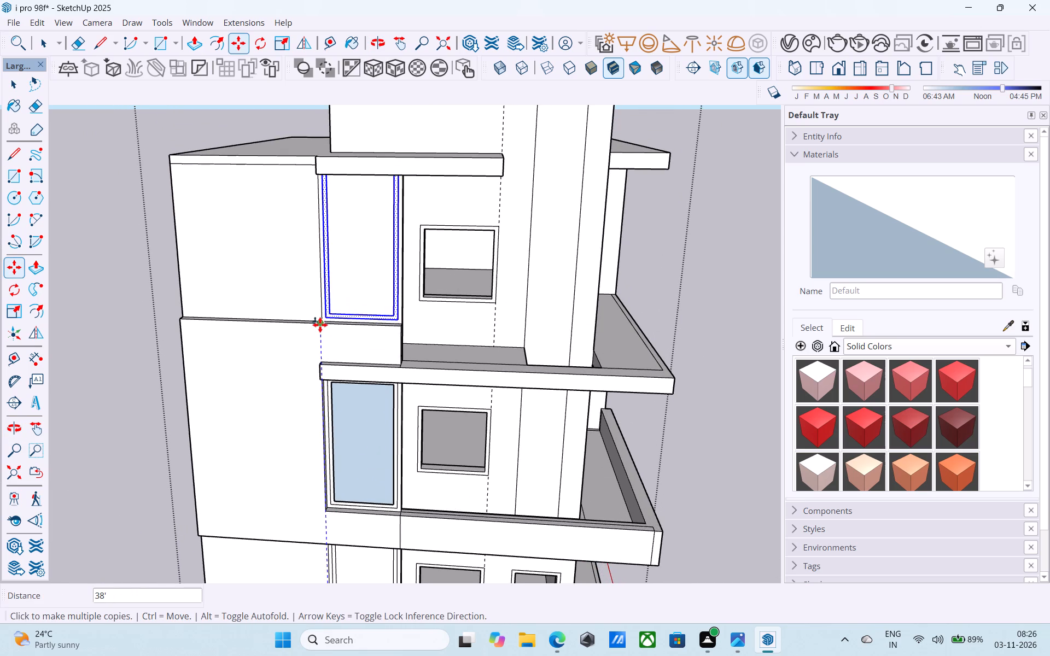
click(320, 324)
scroll(320, 324, down, 4)
middle_drag(320, 324, 325, 290)
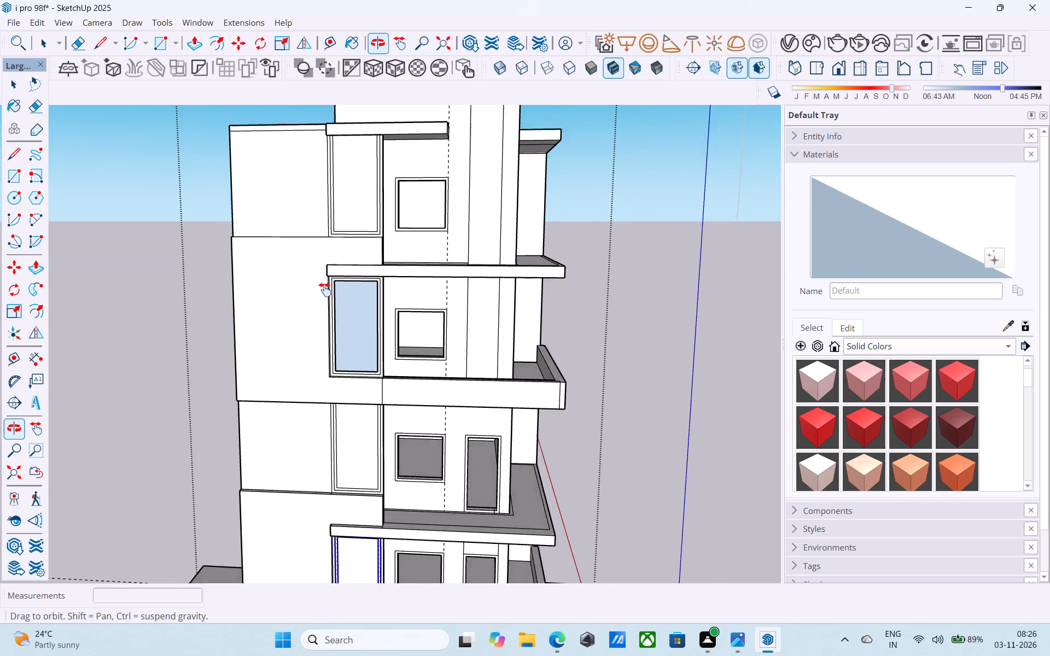
middle_drag(325, 290, 435, 512)
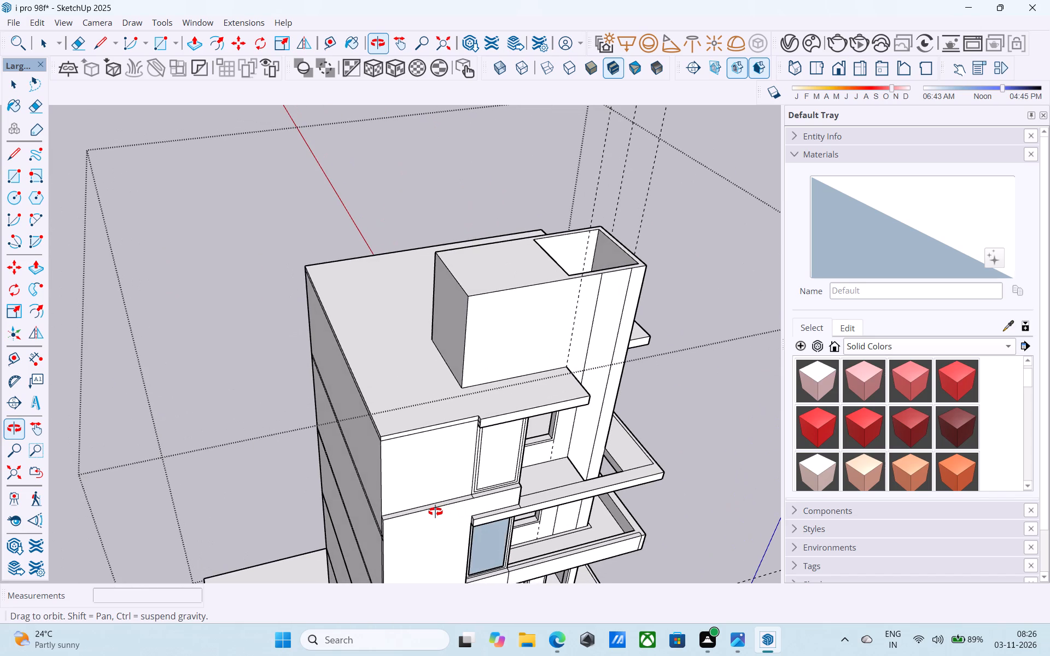
middle_drag(435, 512, 332, 412)
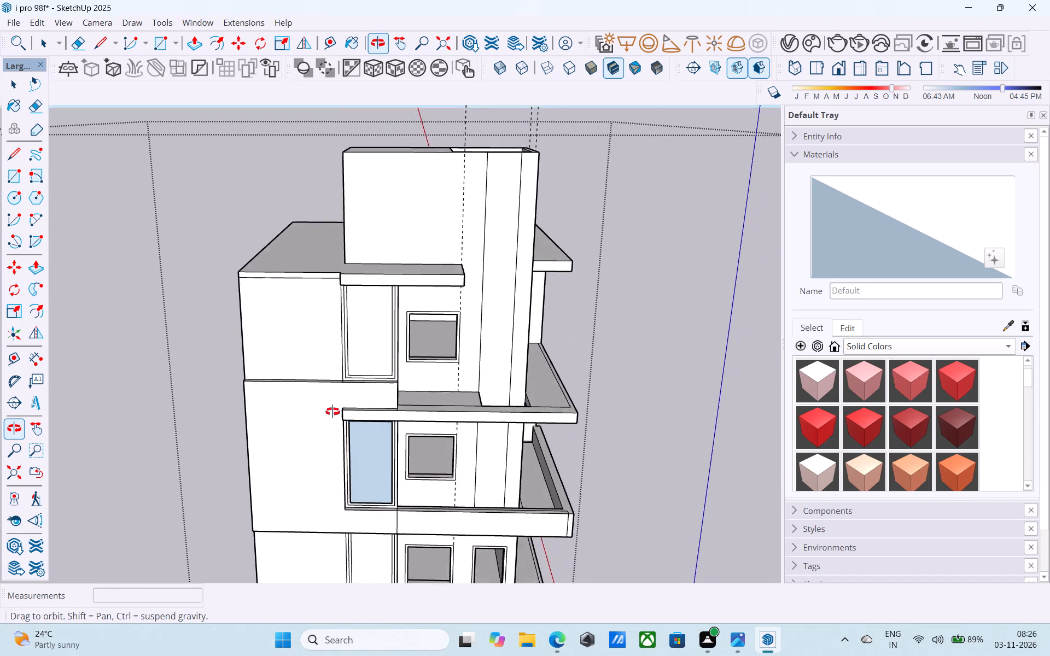
middle_drag(332, 412, 354, 402)
scroll(353, 402, down, 3)
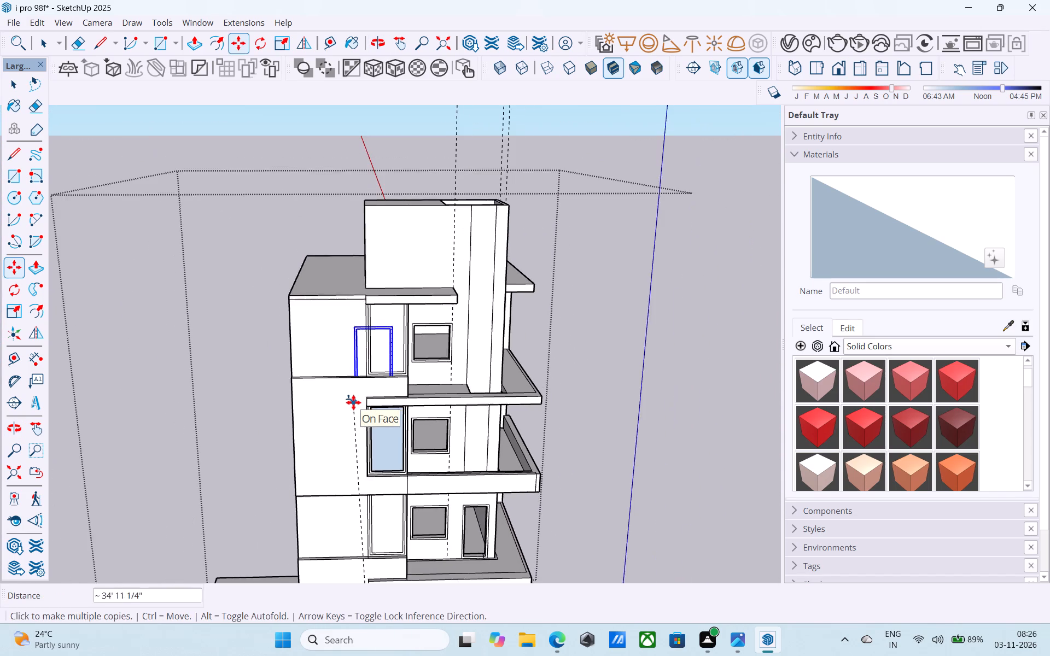
shift+middle_drag(353, 402, 345, 407)
key(space)
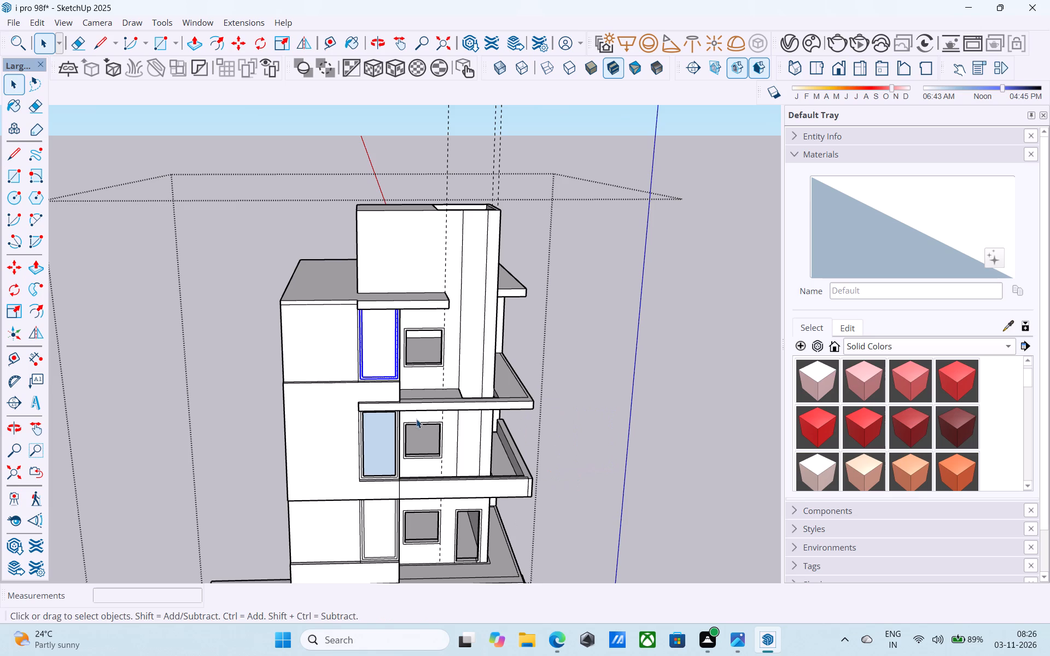
middle_drag(404, 411, 390, 401)
click(180, 345)
Draw a rectangle across the third-floor frame's inner opening between opposite corners to close it with a face.
scroll(355, 364, down, 3)
middle_drag(361, 368, 366, 244)
middle_drag(335, 260, 330, 257)
scroll(354, 336, up, 5)
middle_drag(362, 360, 328, 337)
scroll(328, 336, up, 4)
key(r)
scroll(294, 276, up, 7)
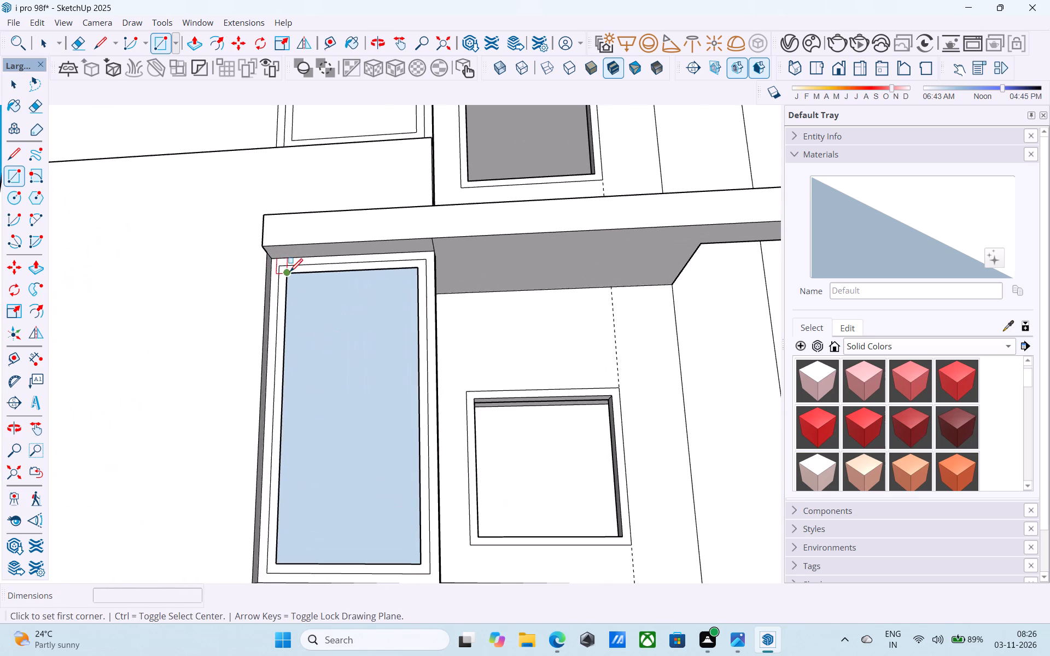
click(290, 273)
scroll(291, 271, down, 5)
click(368, 442)
key(space)
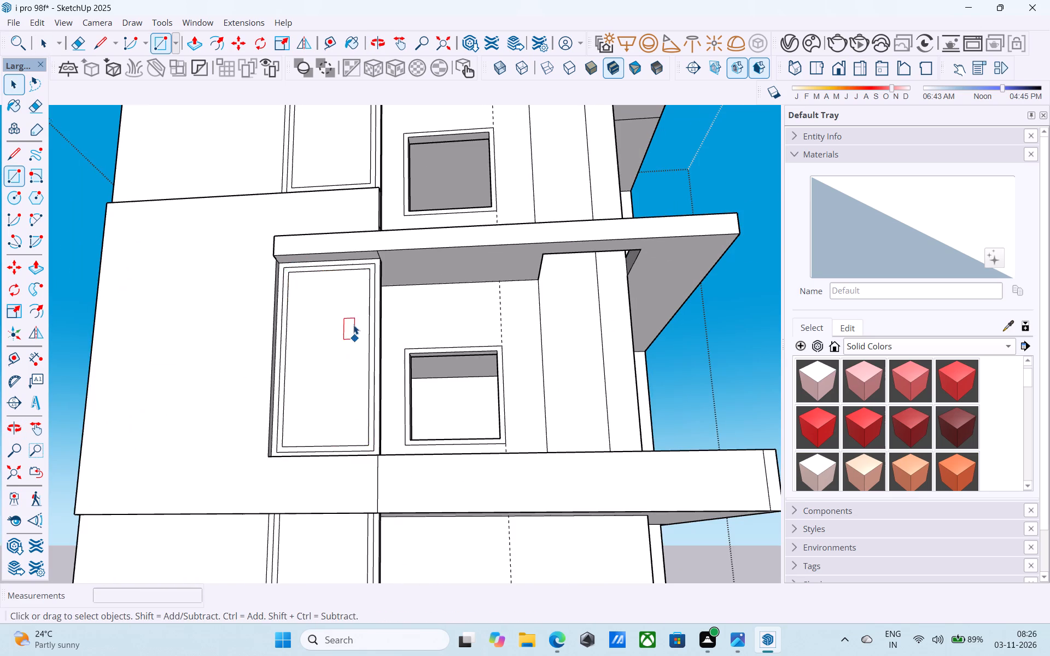
Pull the fourth-floor wall panel outward 6" so it lies flush with the projecting third-floor wall below it.
scroll(353, 325, down, 14)
middle_drag(346, 345, 343, 390)
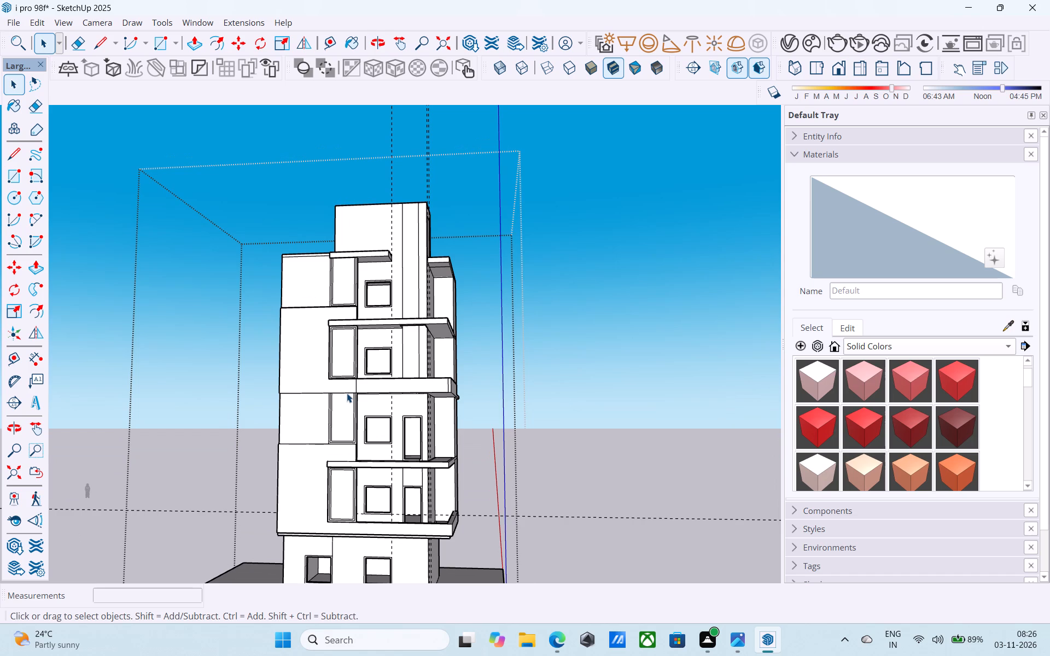
scroll(347, 393, down, 6)
middle_drag(344, 396, 362, 494)
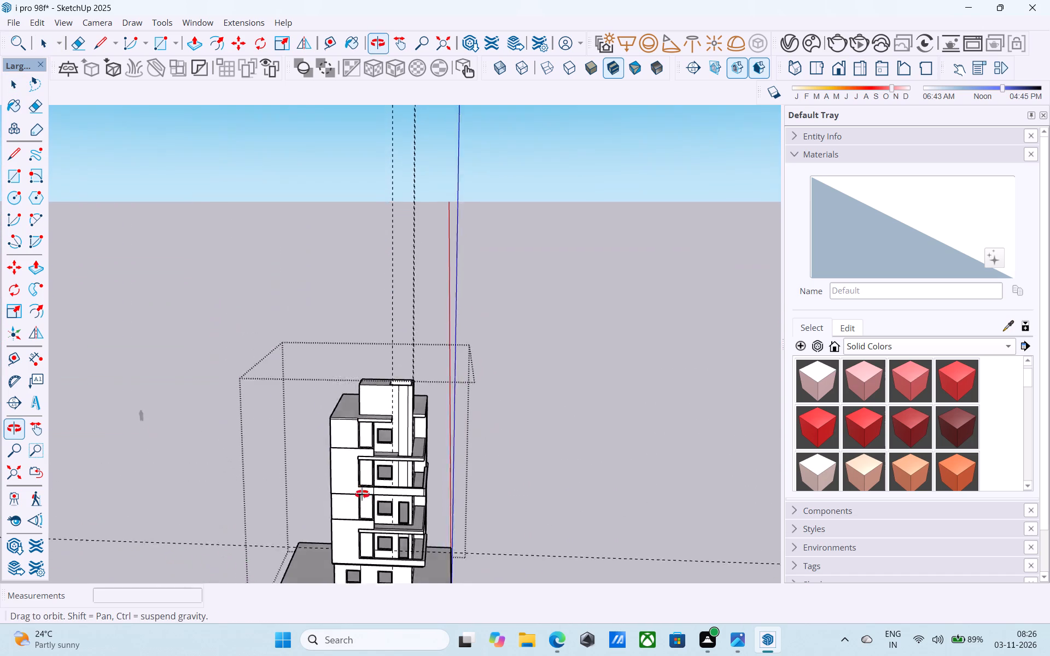
middle_drag(362, 494, 371, 505)
scroll(365, 455, up, 11)
middle_drag(428, 496, 410, 390)
scroll(342, 385, up, 5)
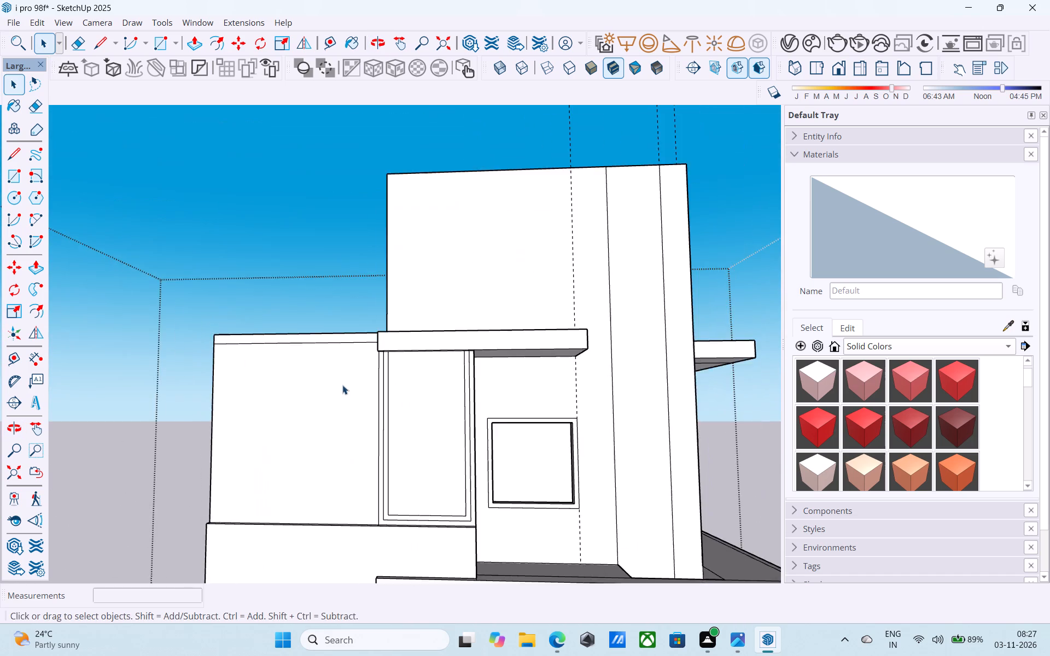
scroll(342, 385, up, 5)
scroll(423, 442, down, 3)
middle_drag(407, 440, 247, 432)
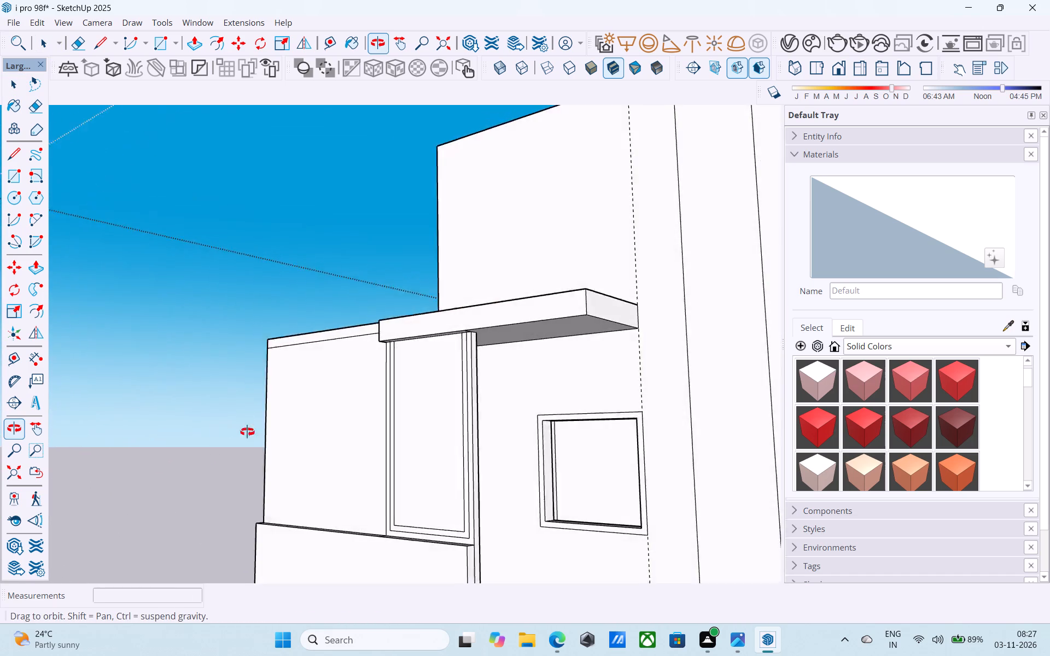
middle_drag(247, 432, 341, 484)
scroll(326, 454, down, 11)
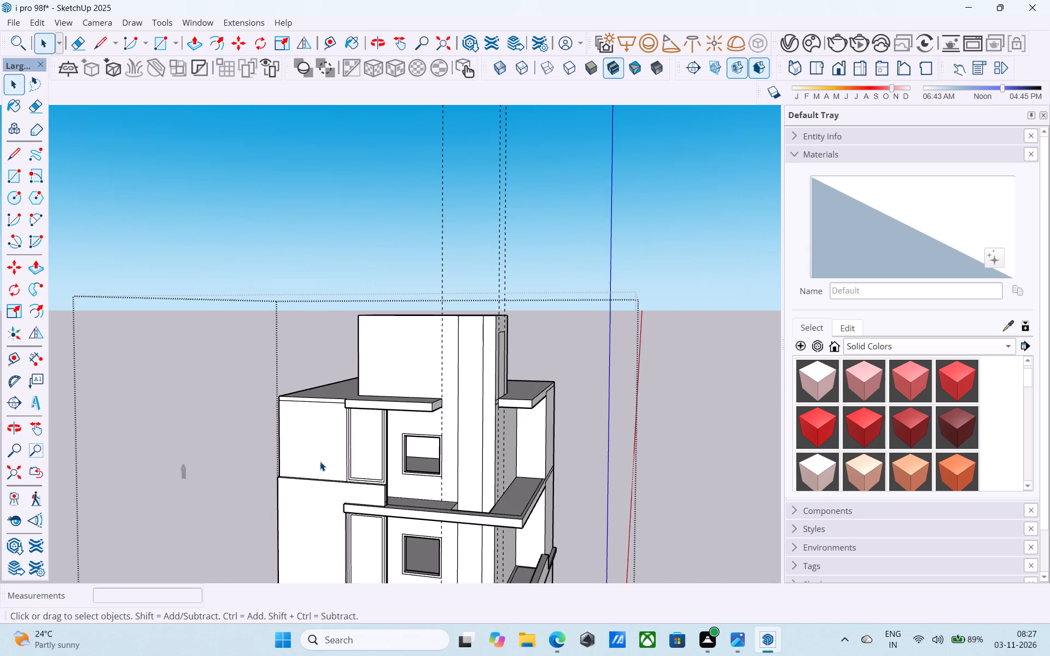
scroll(320, 461, up, 6)
click(320, 461)
key(p)
click(320, 461)
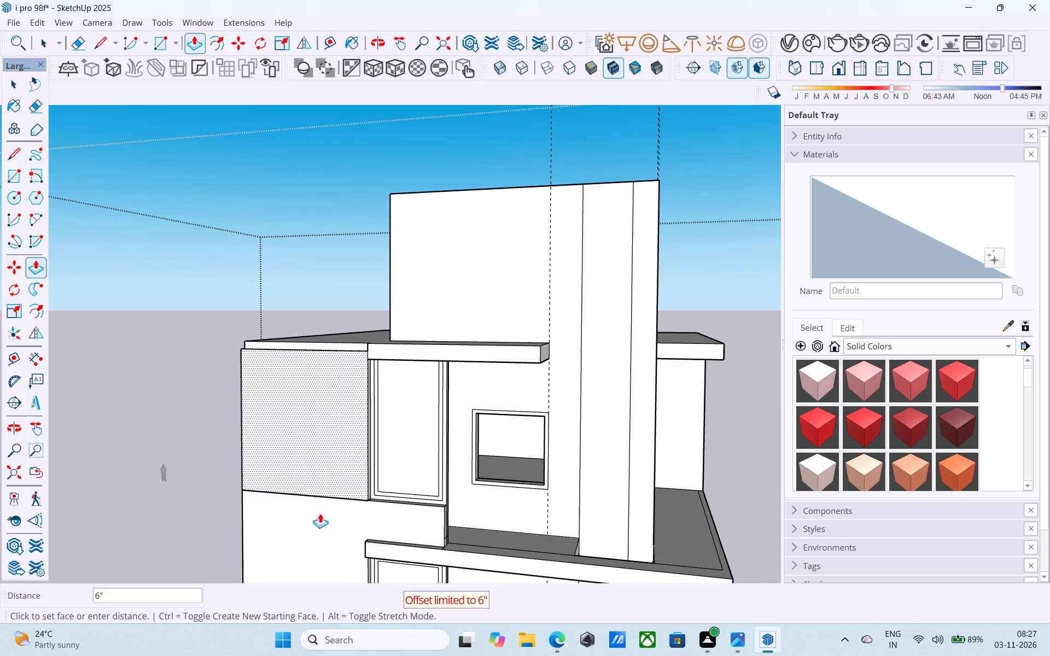
click(313, 542)
scroll(331, 377, down, 11)
scroll(340, 532, up, 3)
key(space)
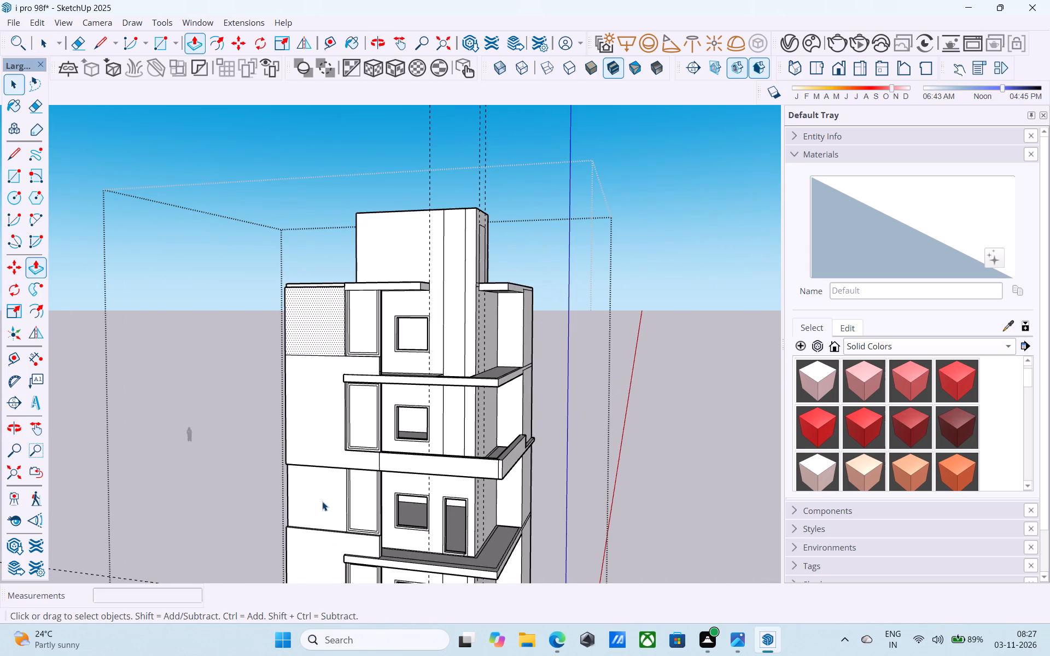
Pull the second-floor wall panel outward until it is flush with the projecting first-floor wall below it.
click(322, 501)
key(p)
click(322, 501)
click(317, 525)
key(space)
Pull the first-floor projecting wall face, around the framed panel, further outward by repeating the previous Push/Pull distance.
scroll(349, 403, down, 6)
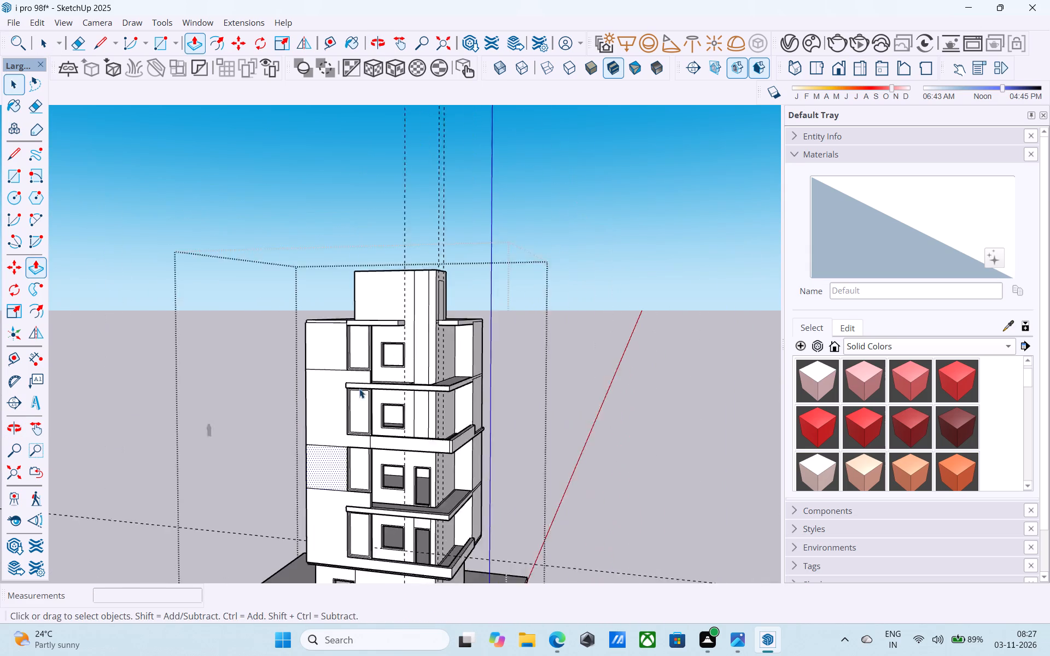
scroll(340, 372, up, 5)
scroll(341, 372, down, 6)
shift+middle_drag(352, 438, 389, 463)
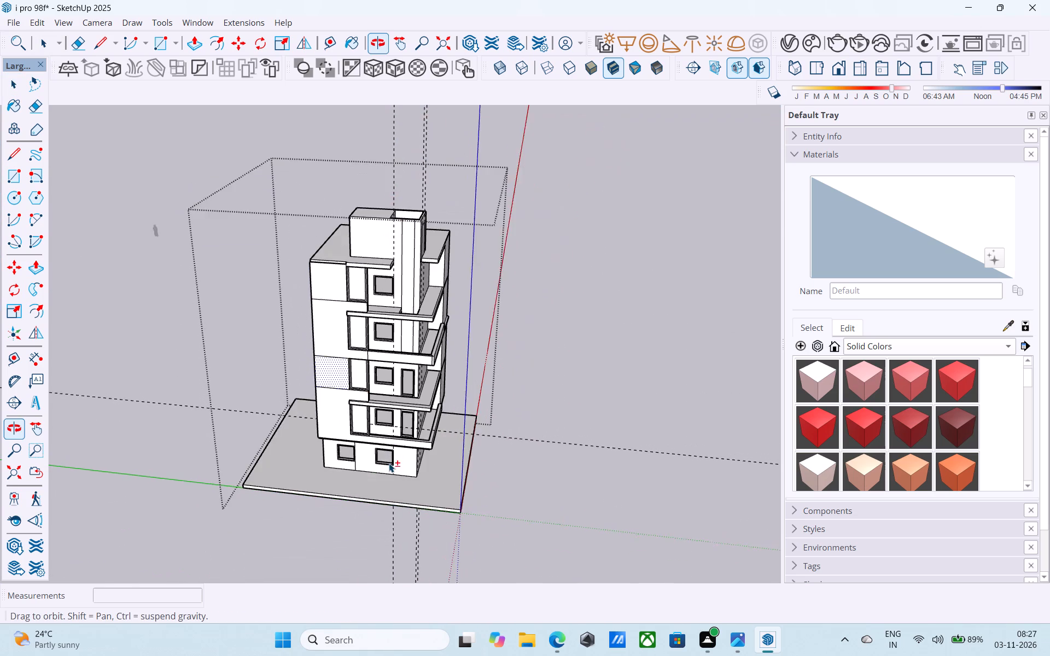
scroll(392, 364, up, 10)
middle_drag(360, 353, 243, 406)
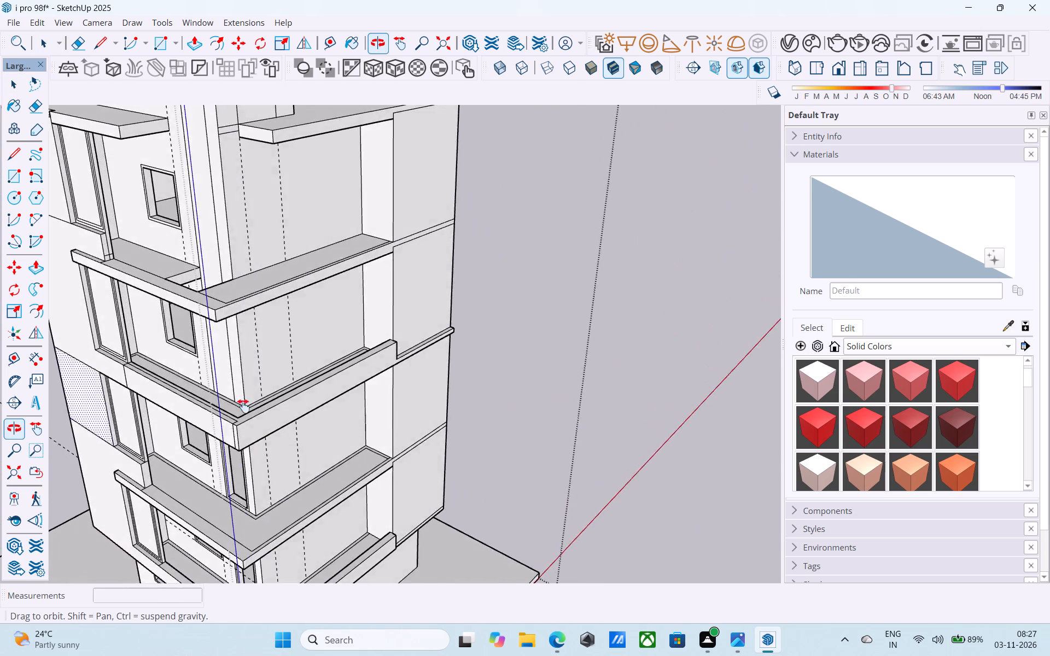
middle_drag(243, 406, 523, 502)
shift+middle_drag(491, 520, 471, 360)
shift+middle_drag(457, 417, 433, 274)
shift+middle_drag(400, 383, 381, 414)
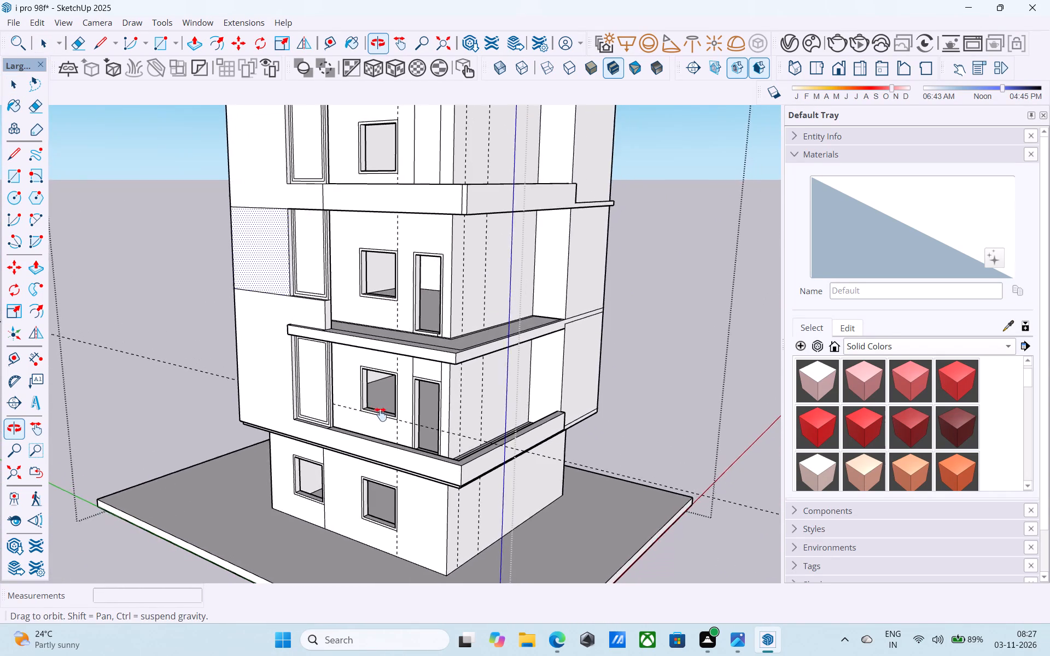
shift+middle_drag(381, 414, 460, 461)
scroll(346, 412, up, 6)
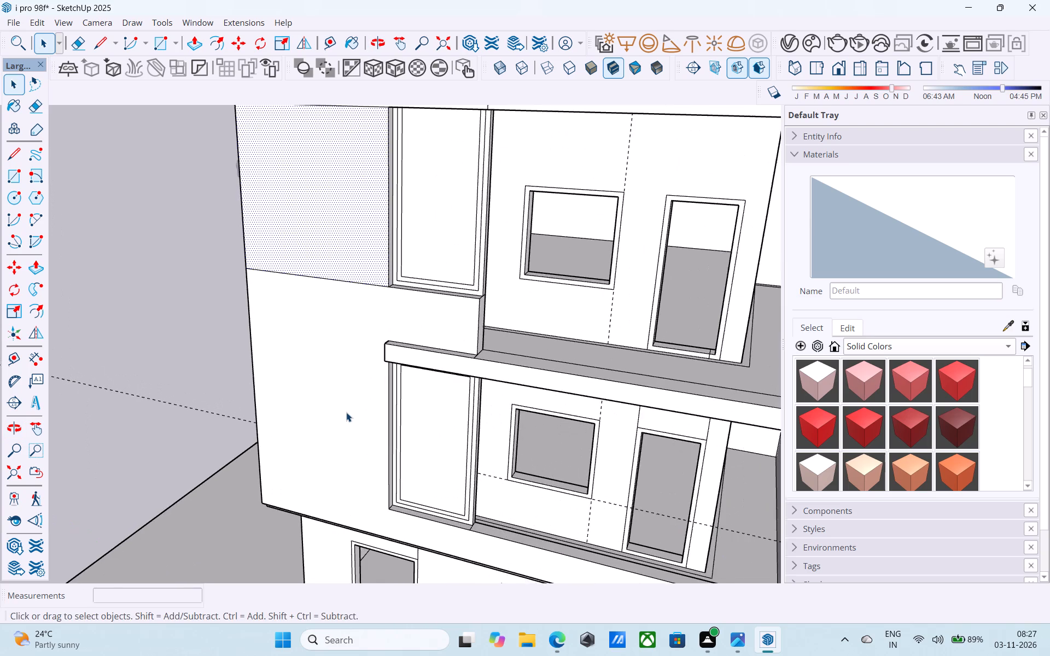
scroll(346, 412, down, 6)
shift+middle_drag(346, 412, 348, 485)
click(348, 461)
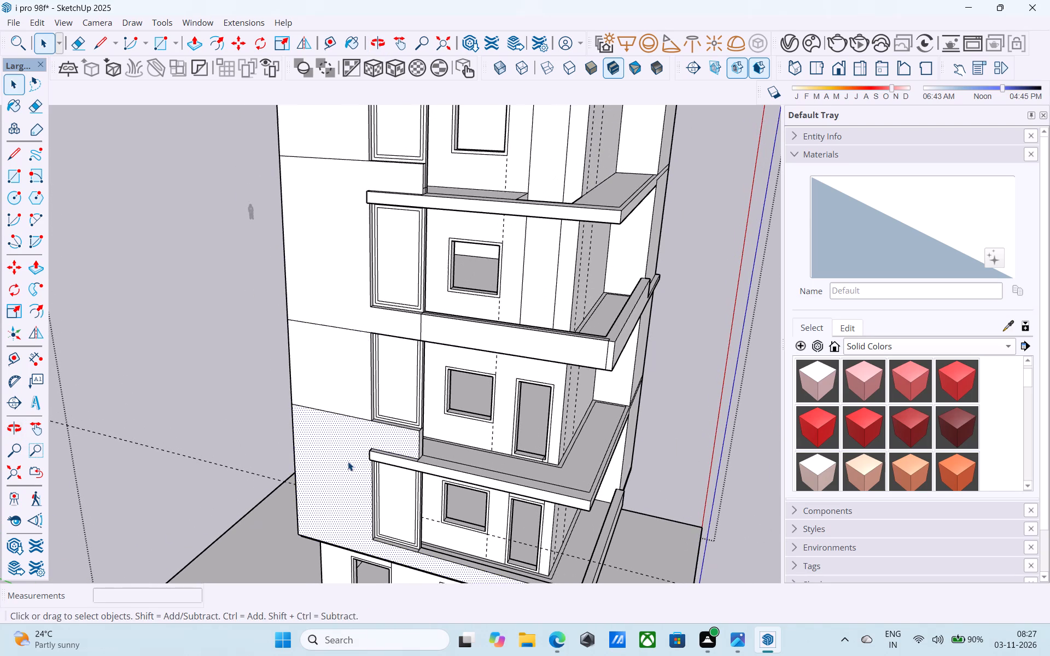
key(p)
double_click(348, 461)
scroll(348, 461, down, 3)
shift+middle_drag(348, 461, 367, 566)
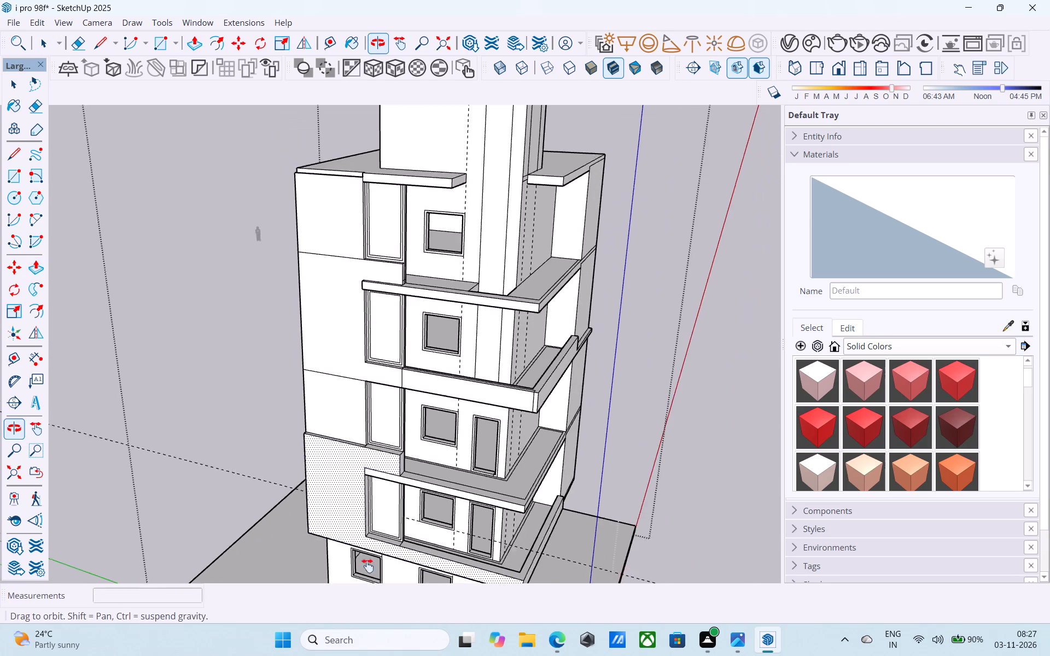
shift+middle_drag(367, 566, 371, 578)
double_click(354, 468)
Pull the third-floor projecting wall face outward by repeating the same Push/Pull distance.
scroll(354, 468, down, 2)
shift+middle_drag(354, 468, 289, 336)
scroll(312, 414, up, 3)
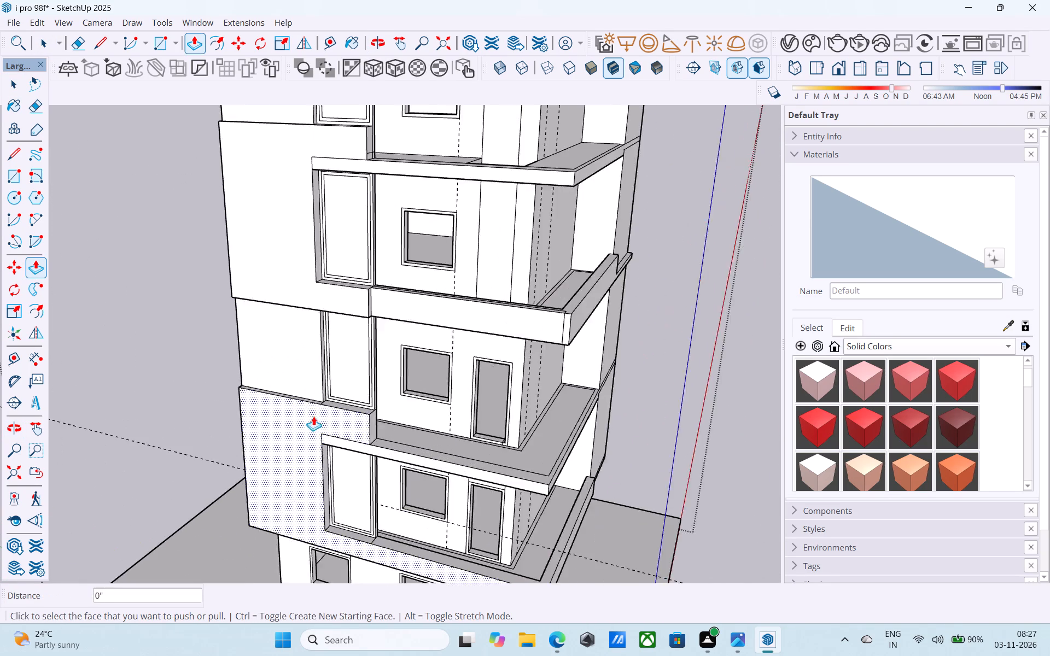
scroll(313, 416, up, 5)
double_click(348, 440)
middle_drag(348, 440, 346, 600)
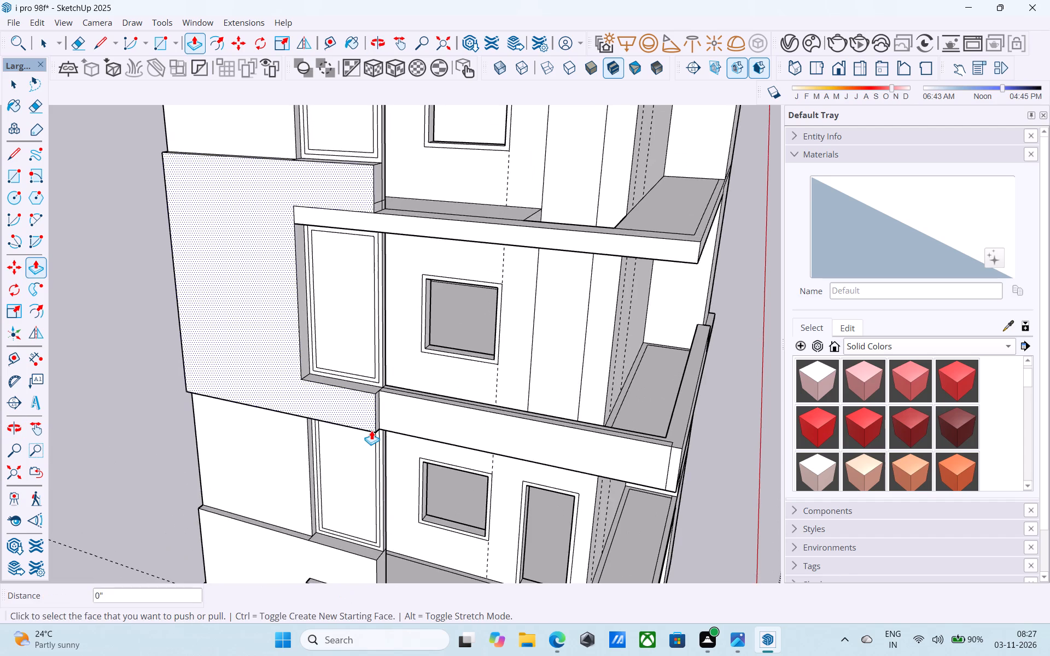
scroll(371, 430, down, 2)
shift+middle_drag(371, 430, 370, 594)
double_click(342, 432)
shift+middle_drag(342, 432, 331, 560)
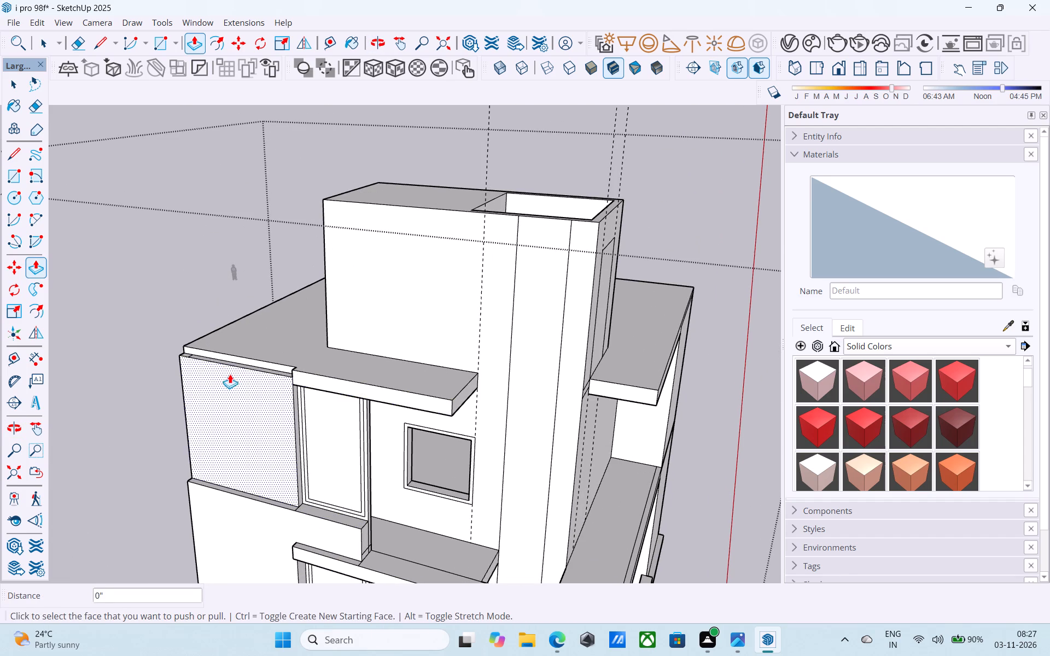
Pull the front of the projecting roof slab and the roof edge above the fourth-floor panel outward, repeating the Push/Pull distance.
scroll(220, 350, up, 6)
scroll(220, 350, down, 4)
shift+middle_drag(229, 387, 234, 333)
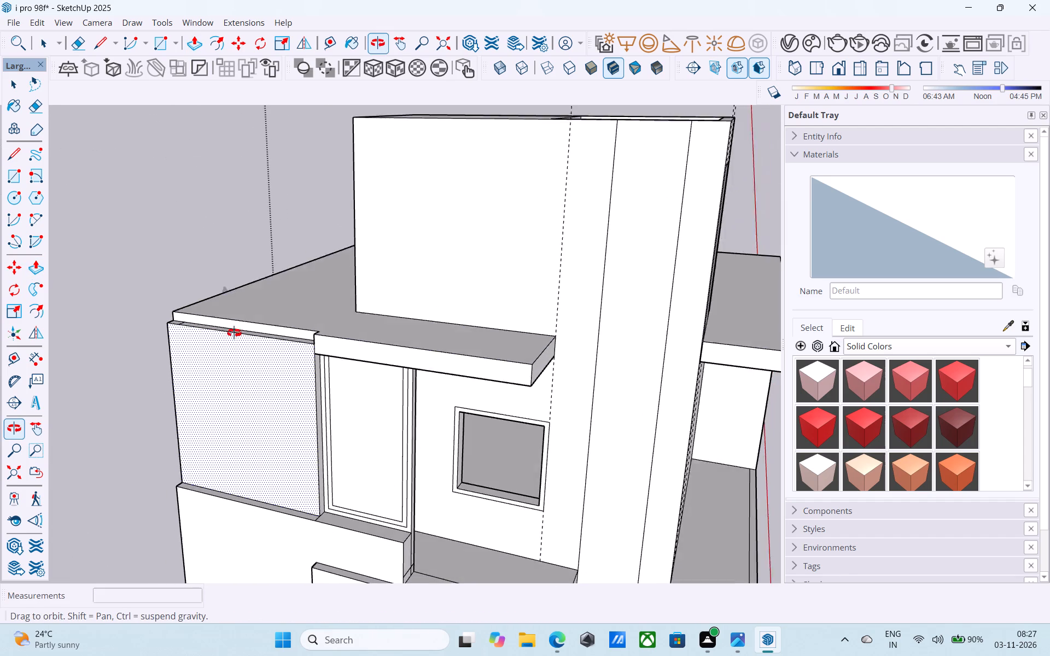
shift+middle_drag(234, 333, 244, 309)
middle_drag(244, 309, 392, 323)
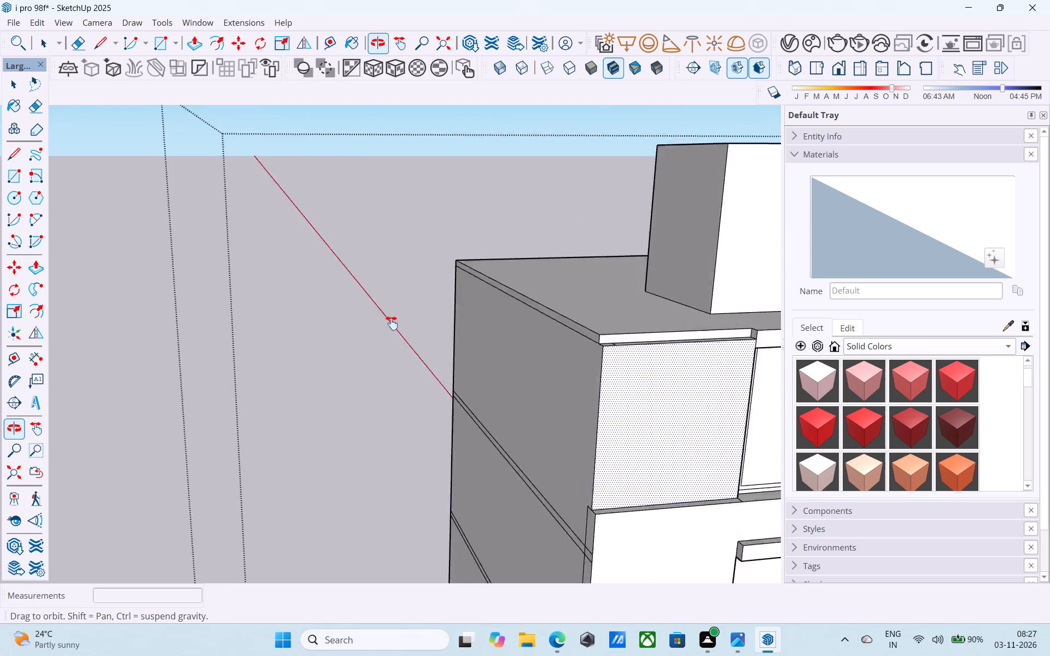
middle_drag(392, 323, 167, 325)
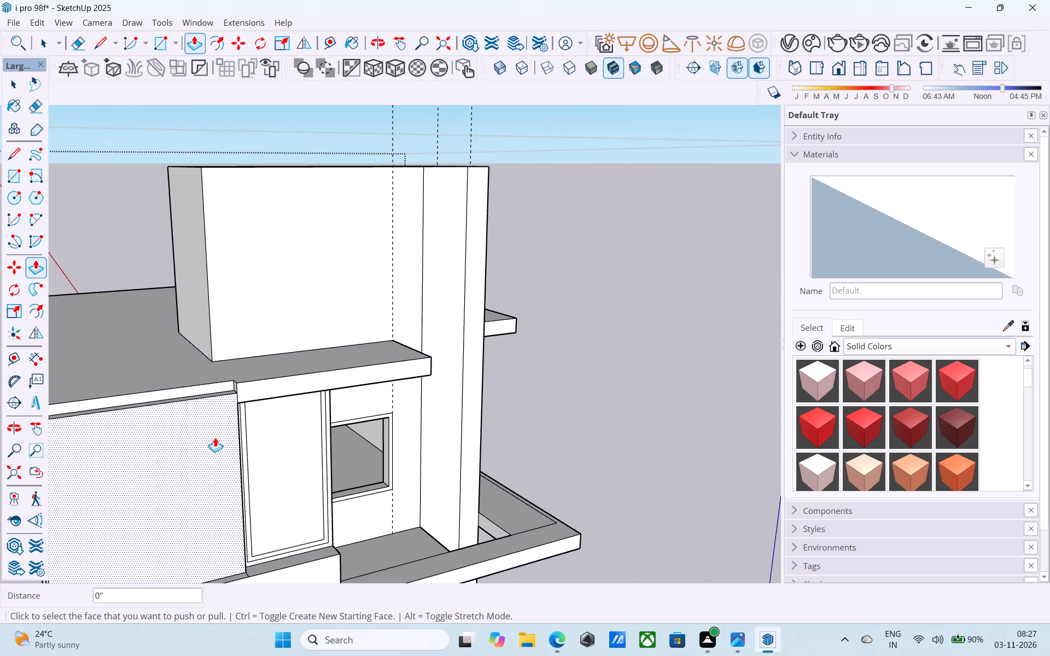
double_click(264, 389)
scroll(192, 383, up, 1)
scroll(190, 382, down, 1)
scroll(190, 382, up, 3)
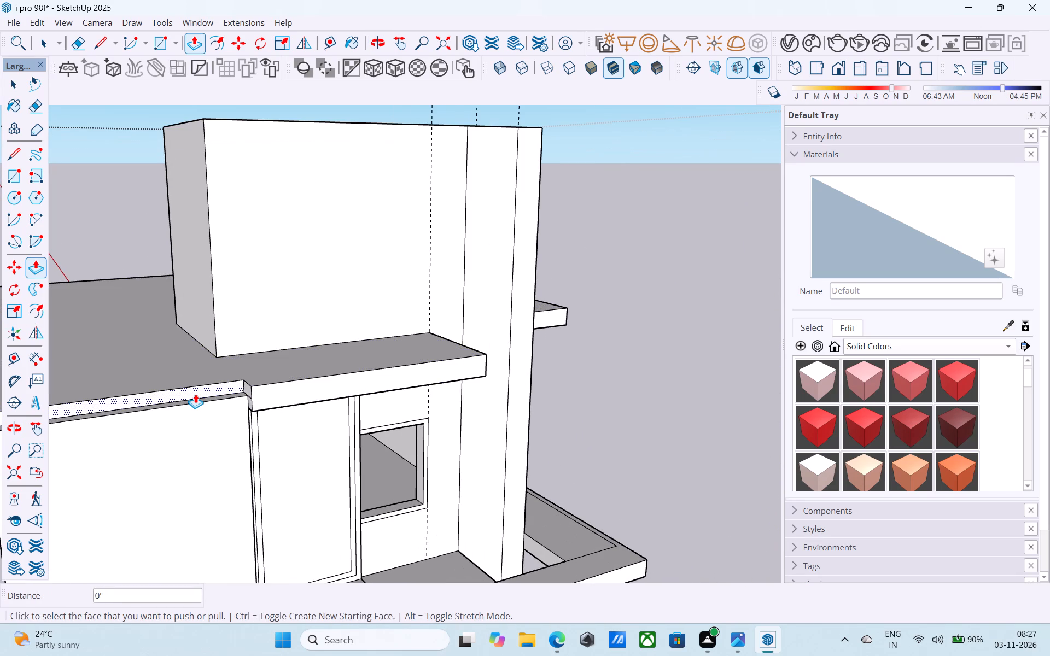
double_click(195, 394)
middle_drag(195, 394, 451, 326)
scroll(279, 367, down, 9)
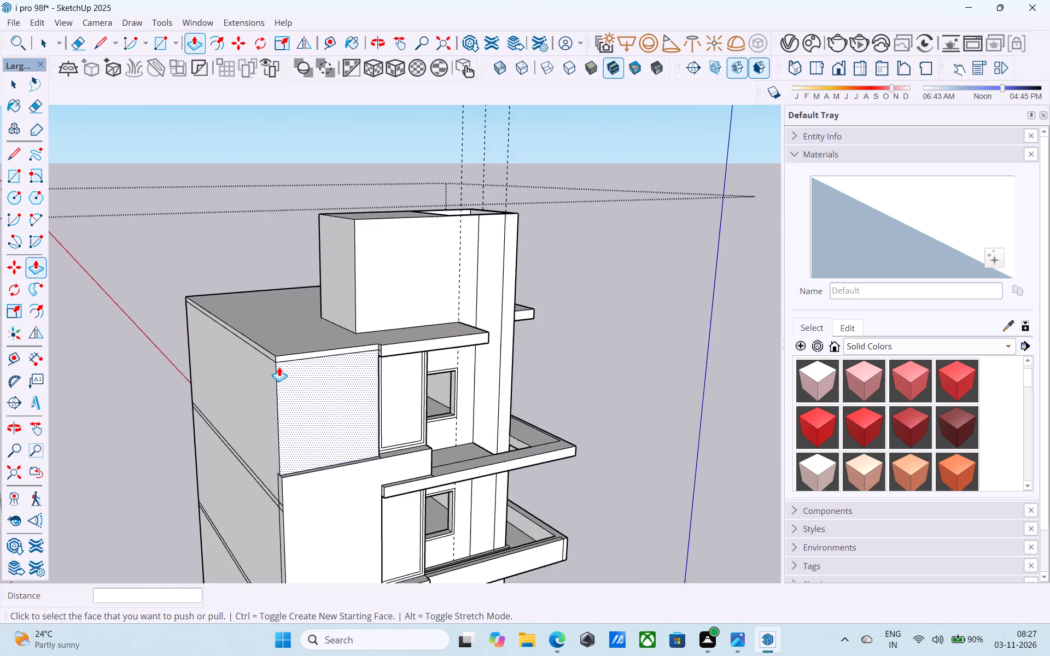
scroll(279, 367, down, 1)
middle_drag(279, 370, 242, 345)
Save the model.
scroll(226, 319, down, 5)
key(space)
key(ctrl+s)
Examine the whole building's front and side facades from several angles to check the projecting walls, balconies and roof bands.
scroll(253, 348, down, 5)
shift+middle_drag(260, 359, 208, 298)
scroll(366, 414, up, 5)
shift+middle_drag(394, 414, 311, 310)
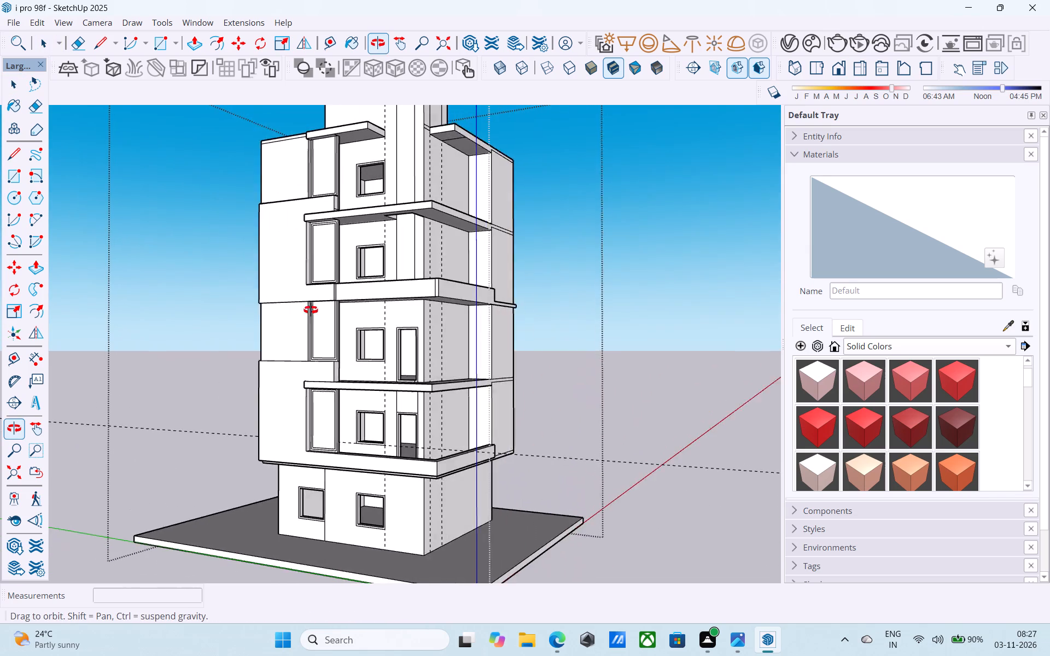
shift+middle_drag(311, 310, 313, 447)
shift+middle_drag(367, 498, 408, 444)
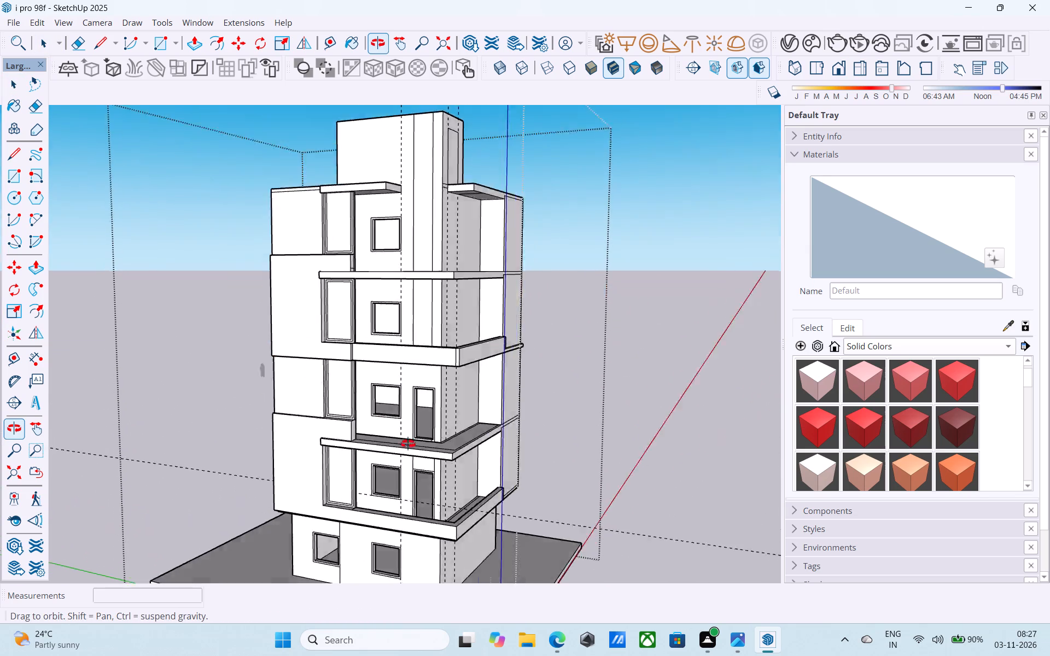
shift+middle_drag(408, 444, 411, 447)
scroll(384, 331, down, 6)
middle_drag(399, 371, 388, 364)
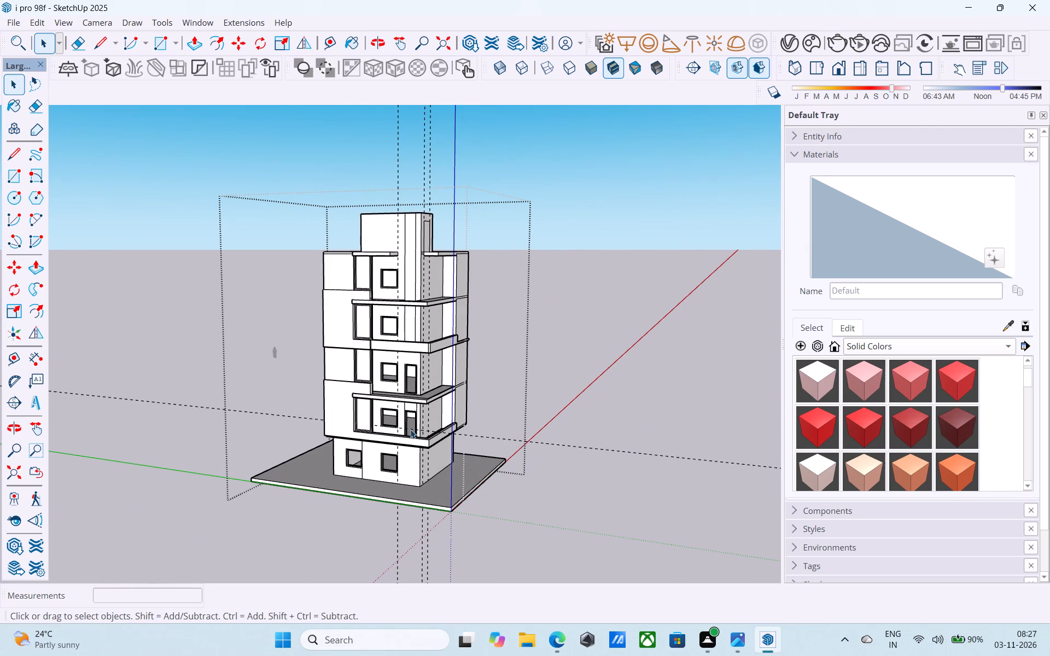
middle_drag(404, 413, 447, 379)
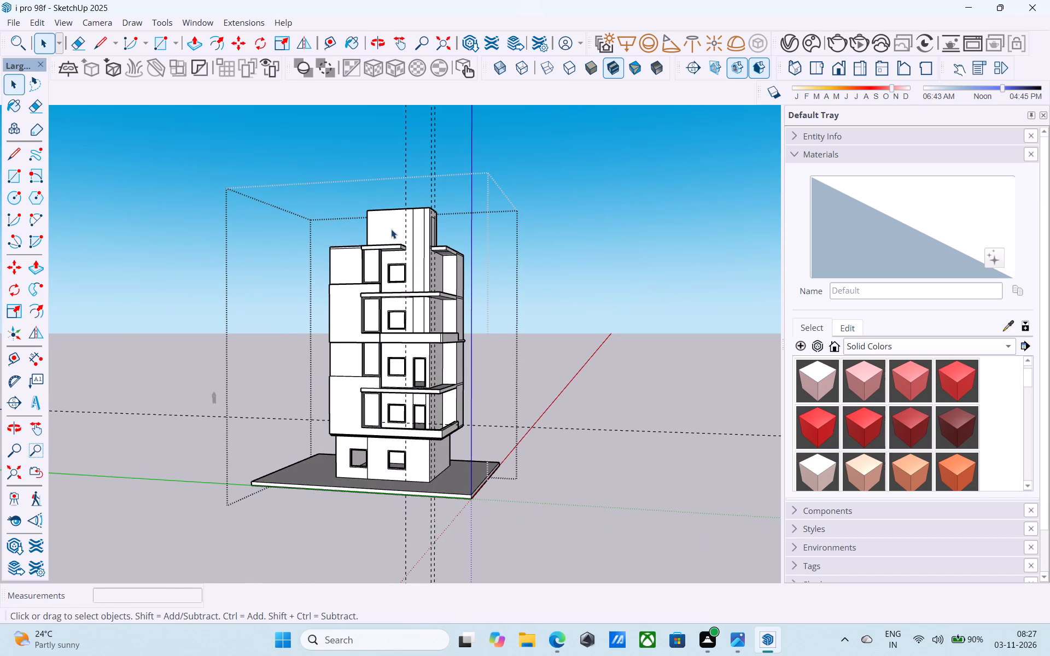
scroll(393, 230, up, 5)
middle_drag(450, 392, 364, 368)
scroll(434, 318, down, 5)
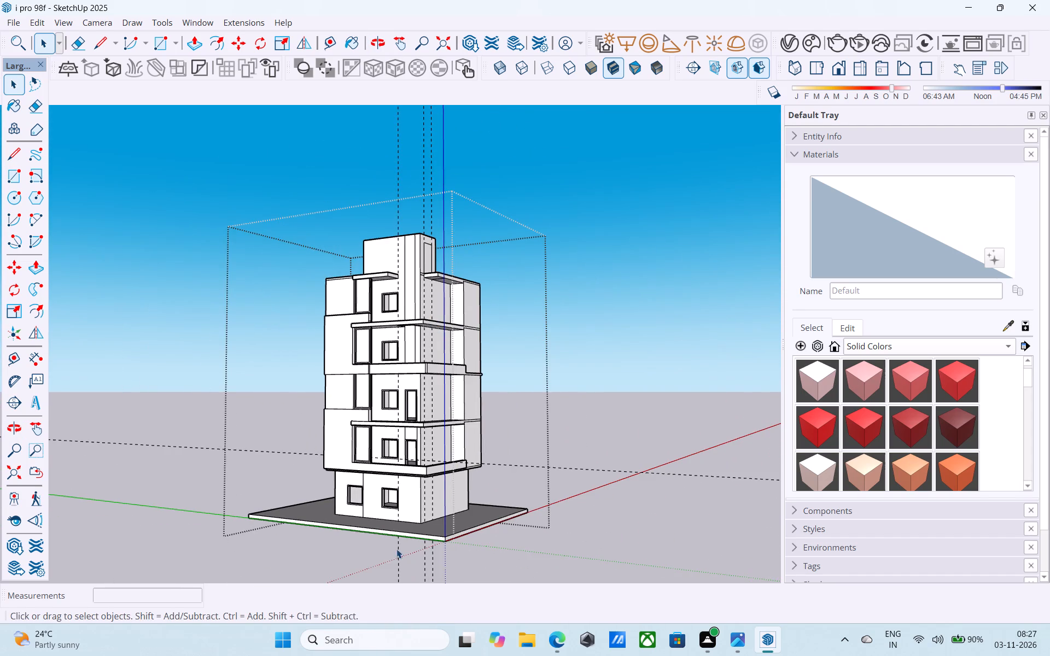
scroll(367, 501, up, 2)
scroll(353, 440, up, 2)
middle_drag(410, 382, 384, 364)
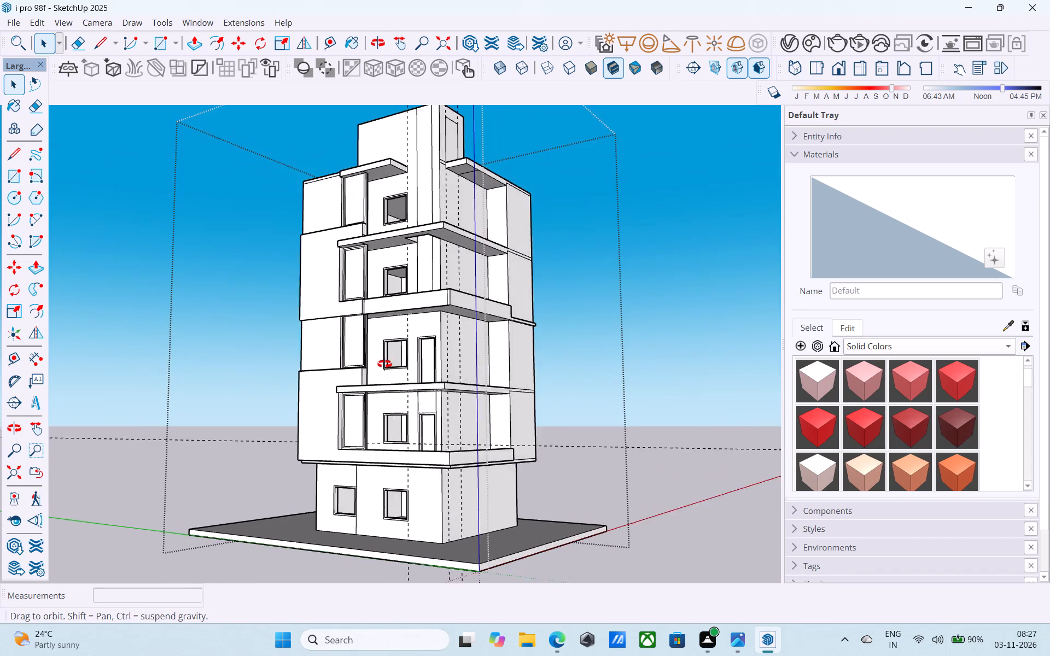
middle_drag(384, 364, 312, 447)
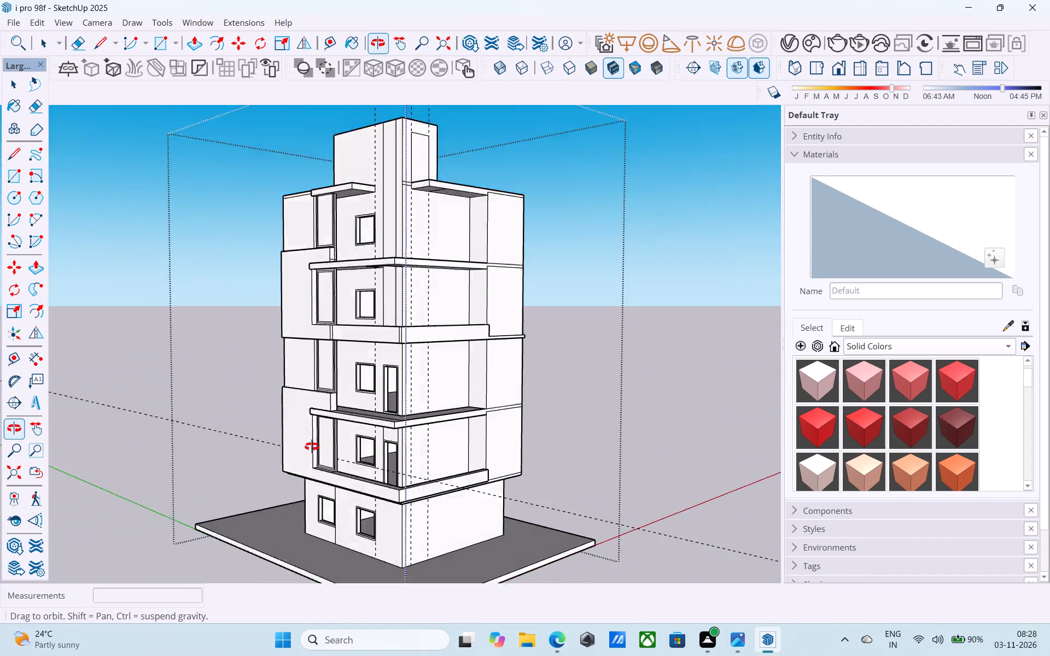
middle_drag(312, 447, 403, 512)
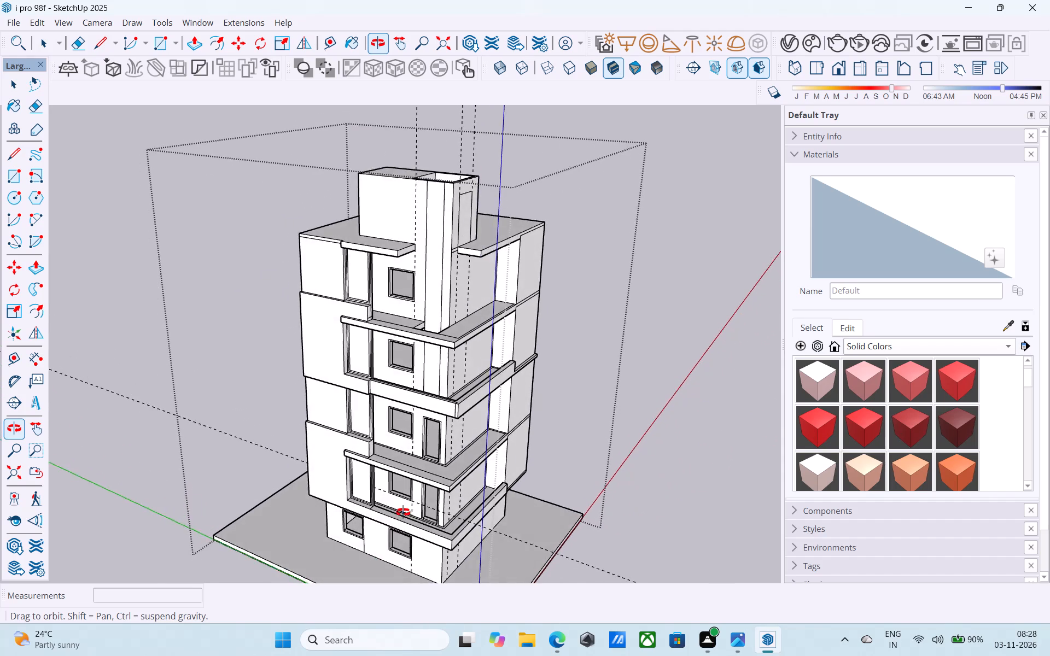
middle_drag(403, 512, 399, 432)
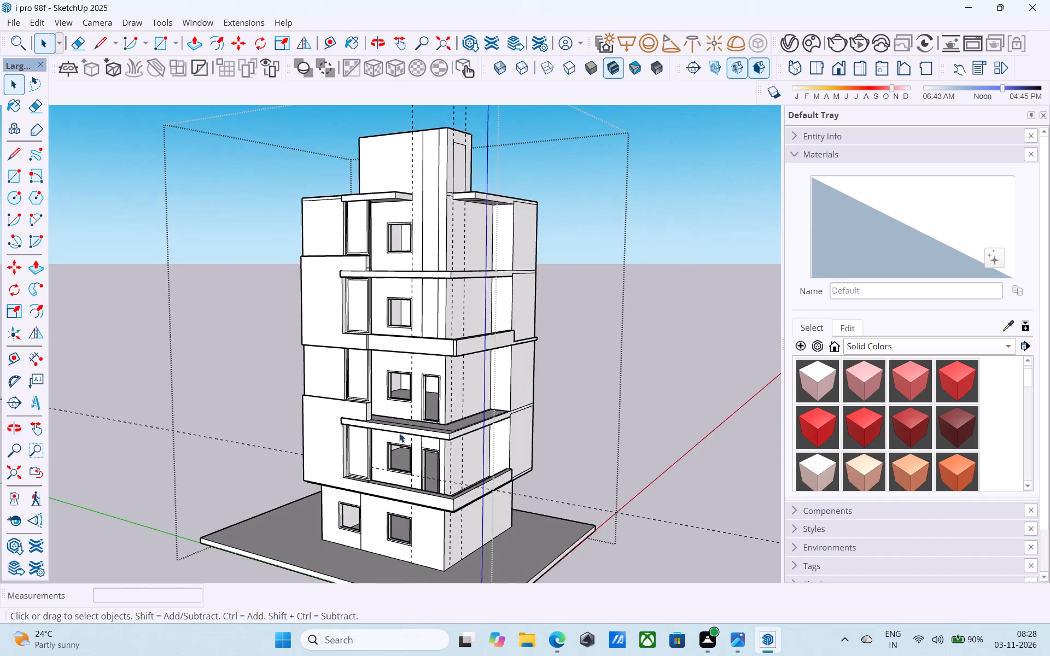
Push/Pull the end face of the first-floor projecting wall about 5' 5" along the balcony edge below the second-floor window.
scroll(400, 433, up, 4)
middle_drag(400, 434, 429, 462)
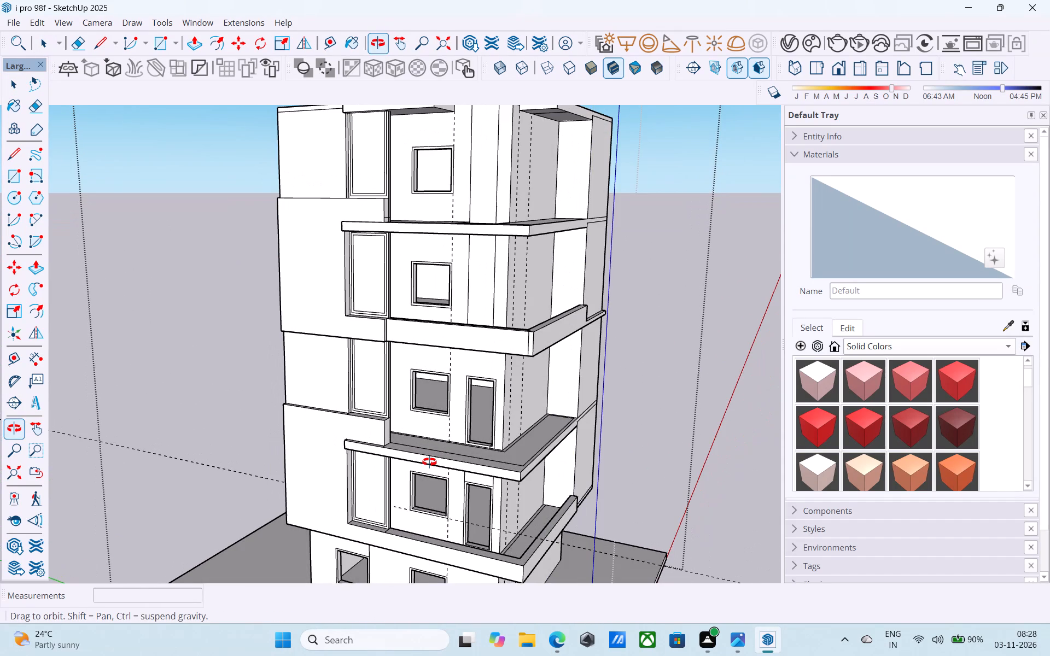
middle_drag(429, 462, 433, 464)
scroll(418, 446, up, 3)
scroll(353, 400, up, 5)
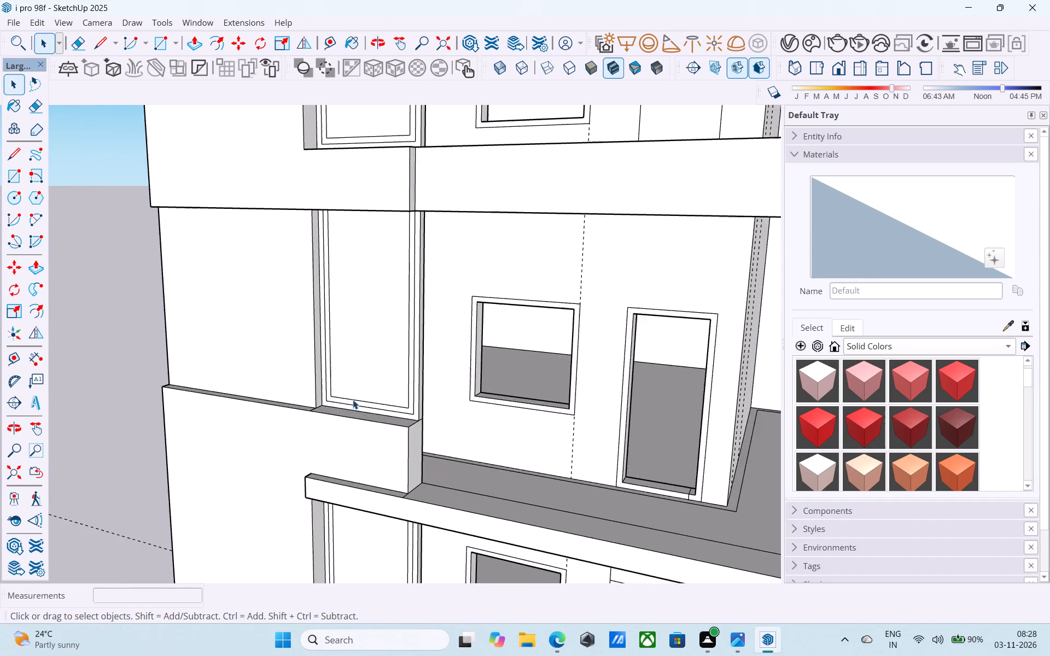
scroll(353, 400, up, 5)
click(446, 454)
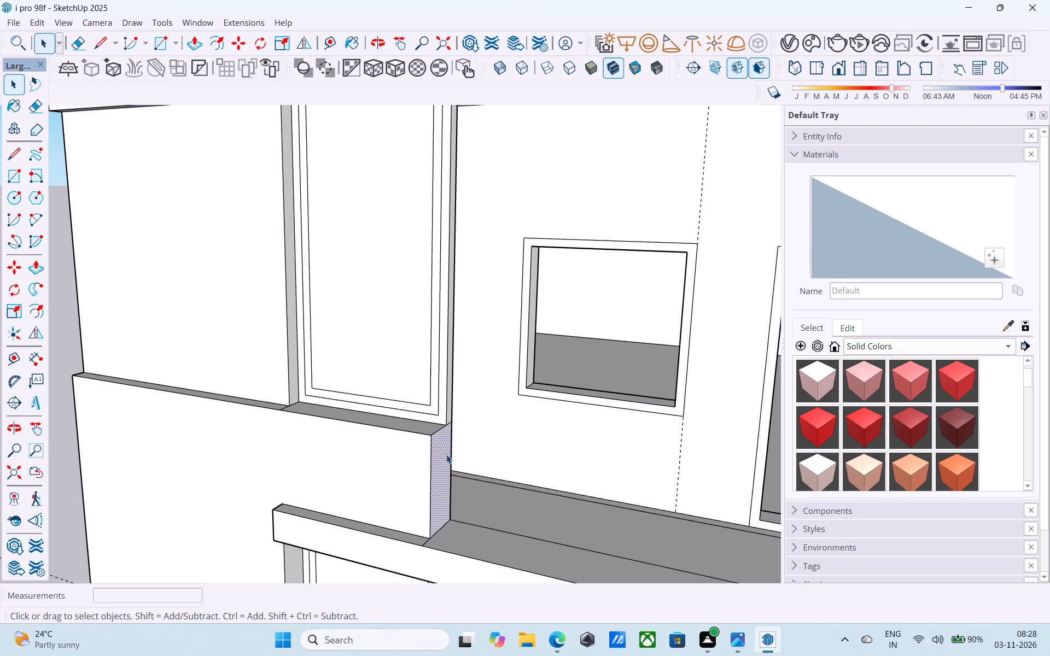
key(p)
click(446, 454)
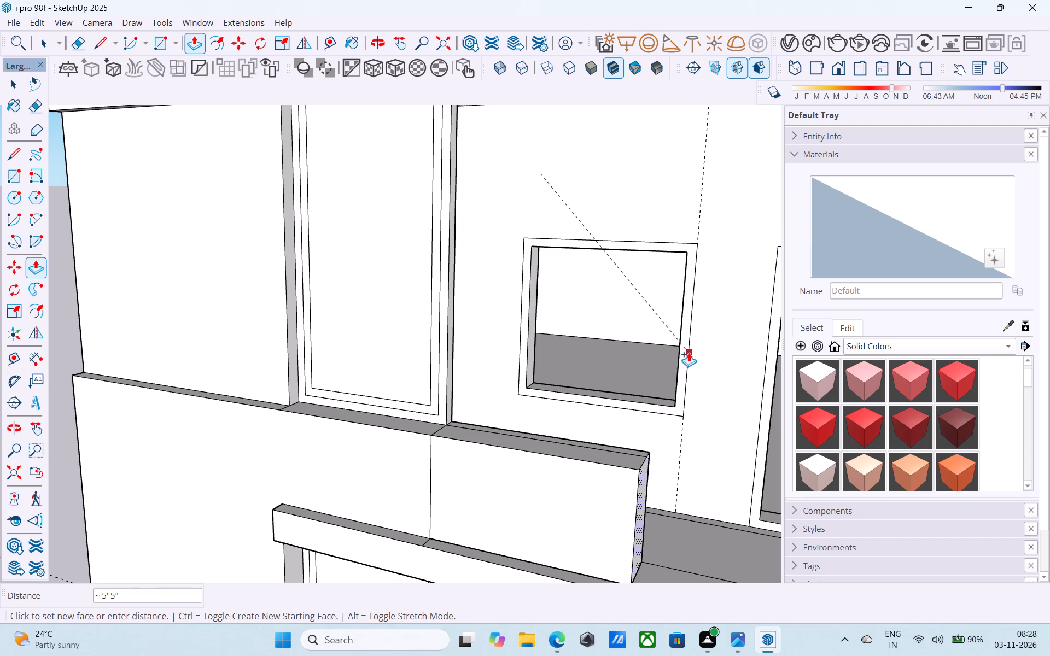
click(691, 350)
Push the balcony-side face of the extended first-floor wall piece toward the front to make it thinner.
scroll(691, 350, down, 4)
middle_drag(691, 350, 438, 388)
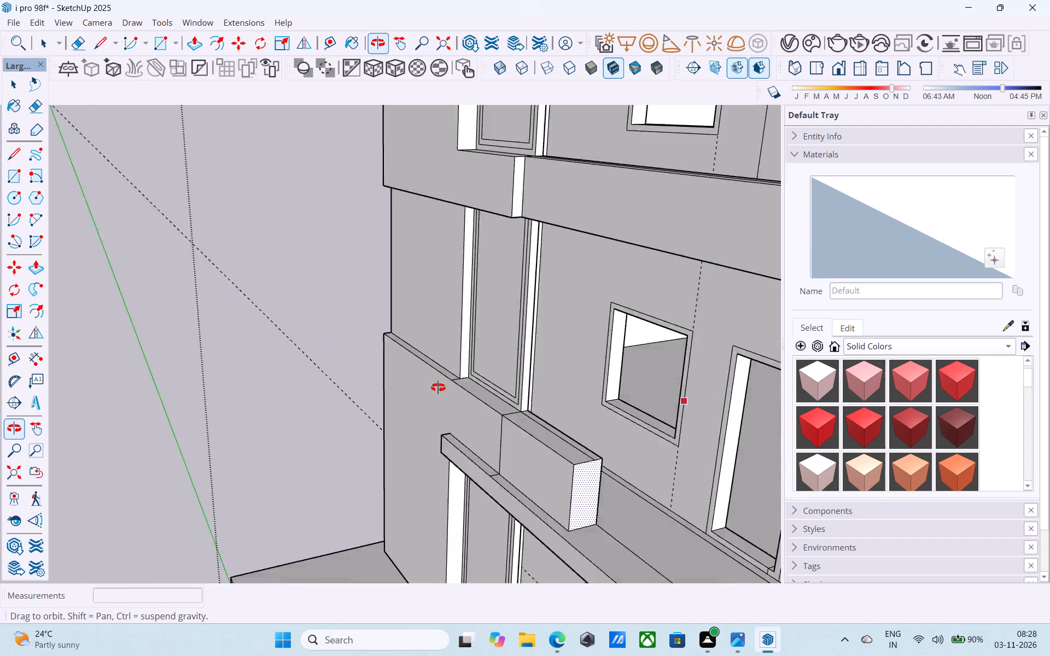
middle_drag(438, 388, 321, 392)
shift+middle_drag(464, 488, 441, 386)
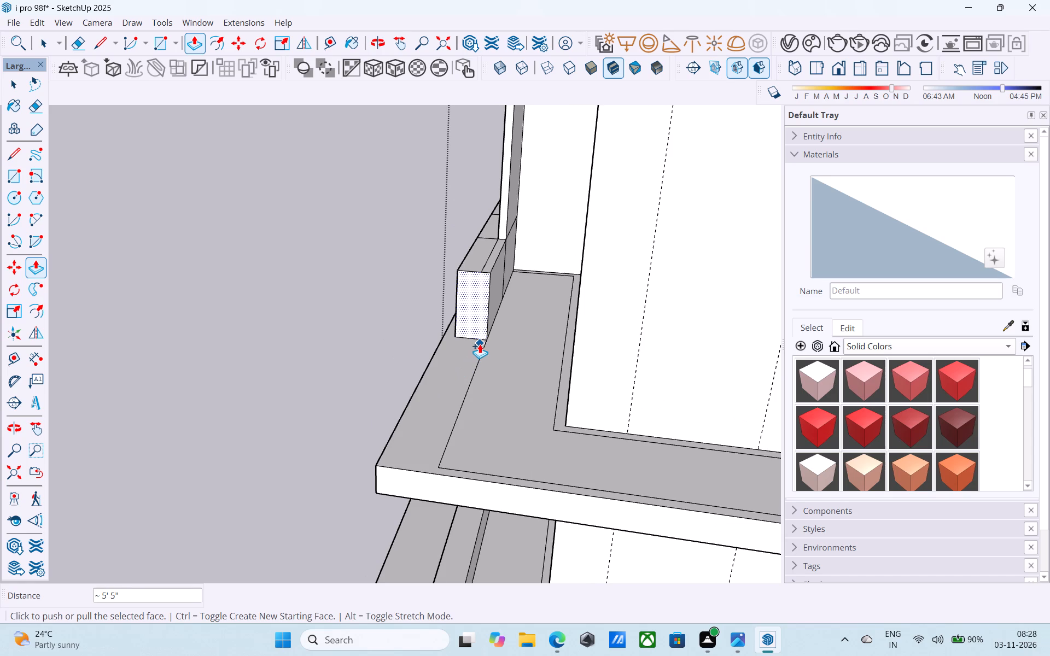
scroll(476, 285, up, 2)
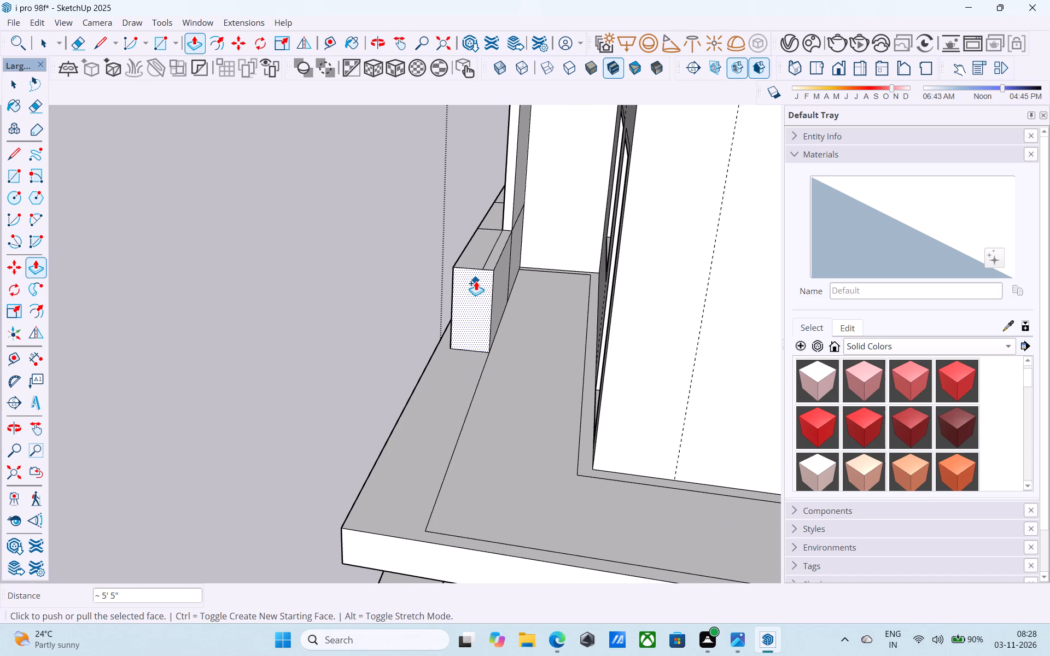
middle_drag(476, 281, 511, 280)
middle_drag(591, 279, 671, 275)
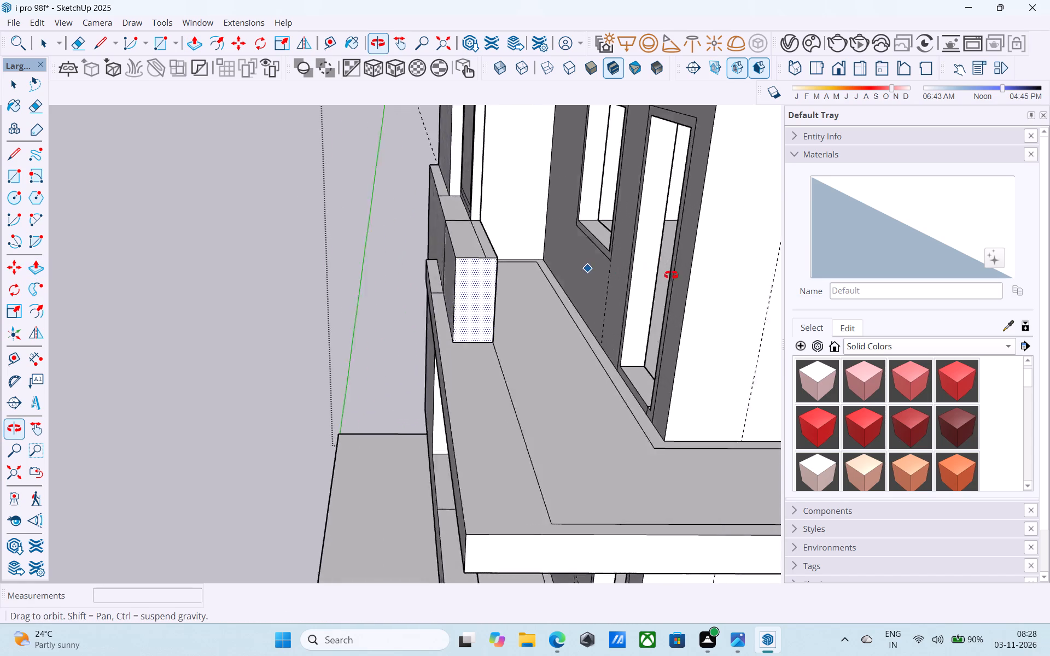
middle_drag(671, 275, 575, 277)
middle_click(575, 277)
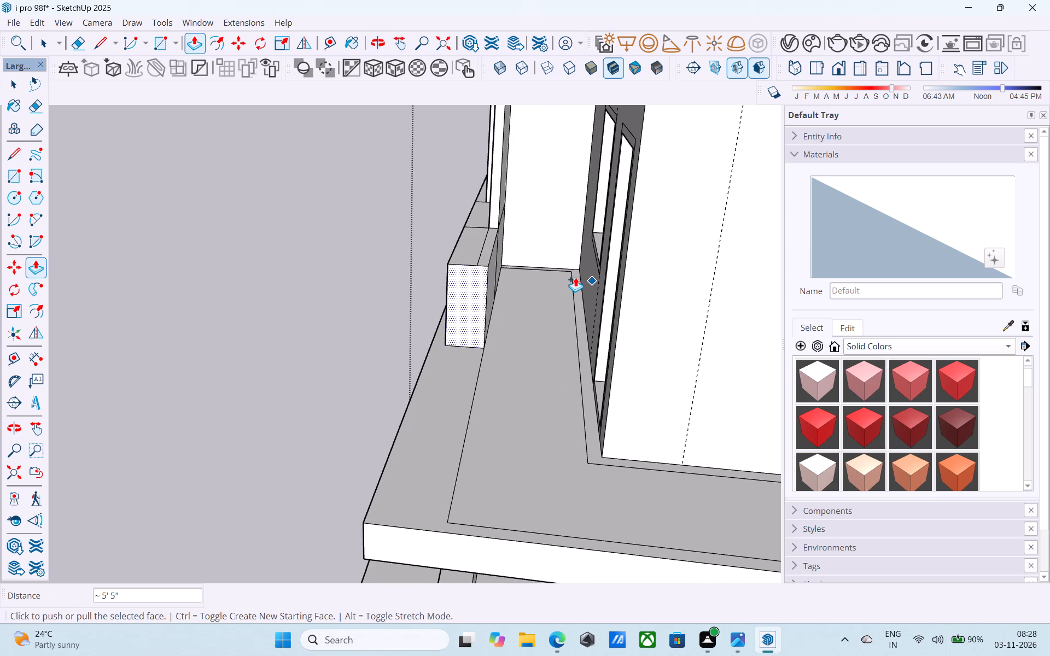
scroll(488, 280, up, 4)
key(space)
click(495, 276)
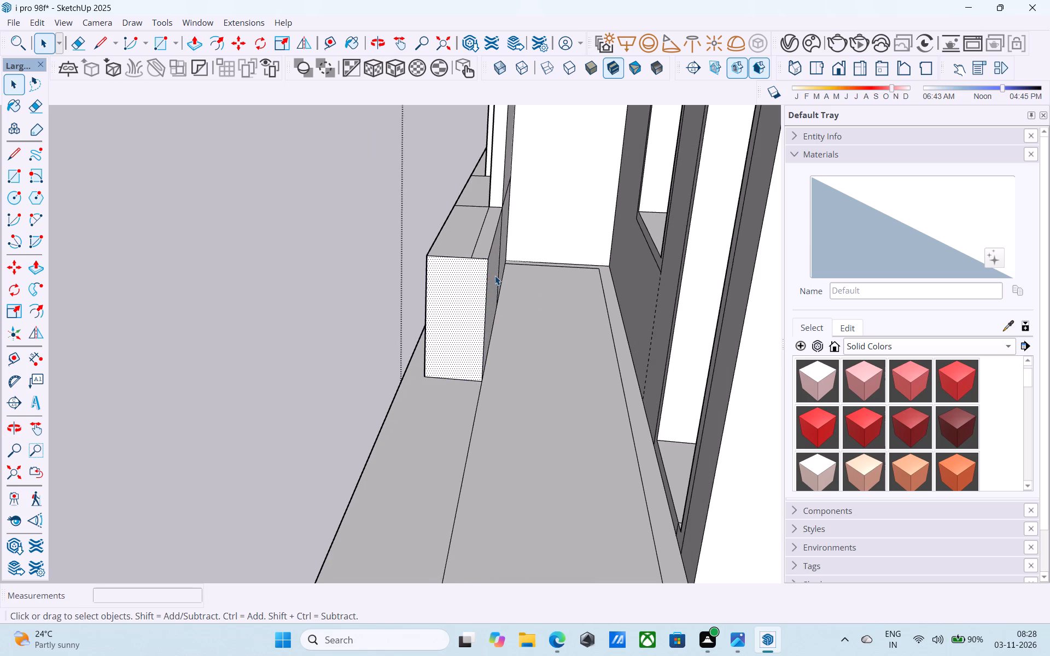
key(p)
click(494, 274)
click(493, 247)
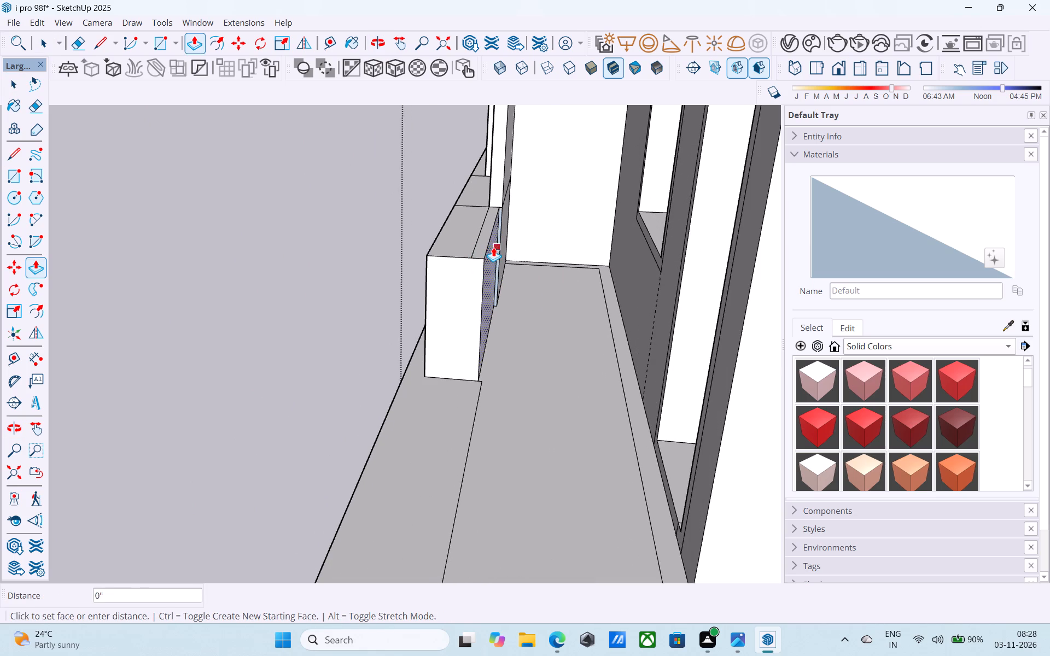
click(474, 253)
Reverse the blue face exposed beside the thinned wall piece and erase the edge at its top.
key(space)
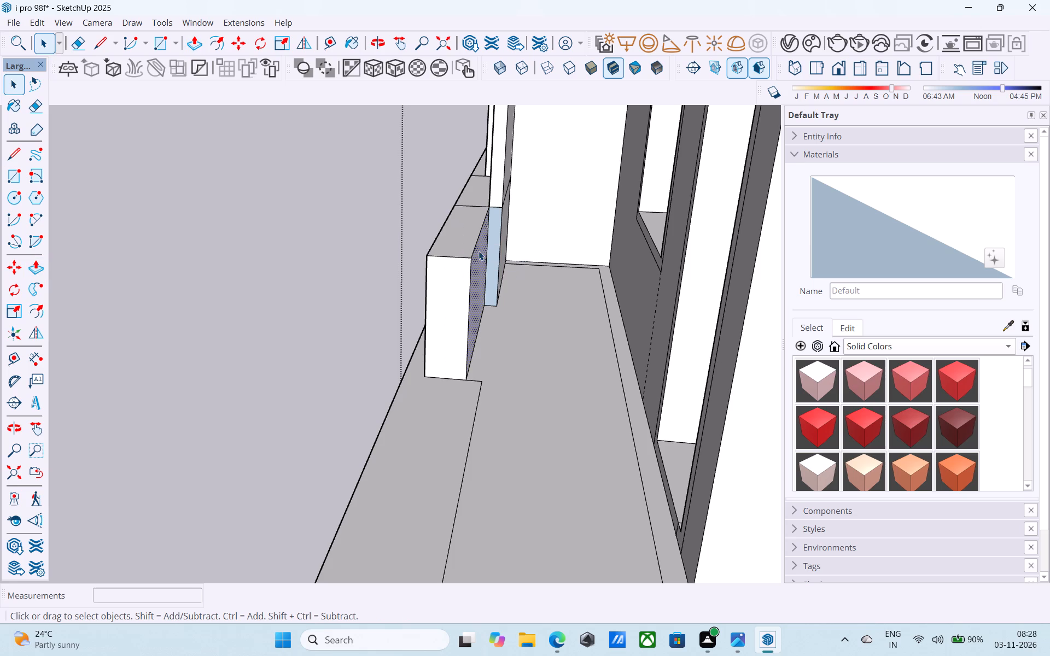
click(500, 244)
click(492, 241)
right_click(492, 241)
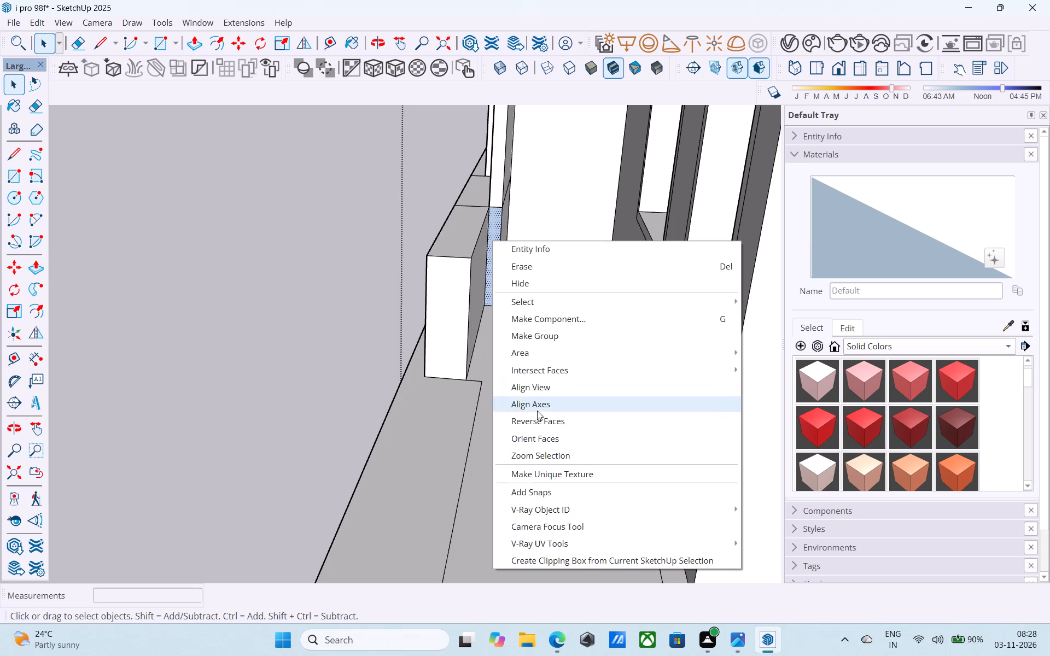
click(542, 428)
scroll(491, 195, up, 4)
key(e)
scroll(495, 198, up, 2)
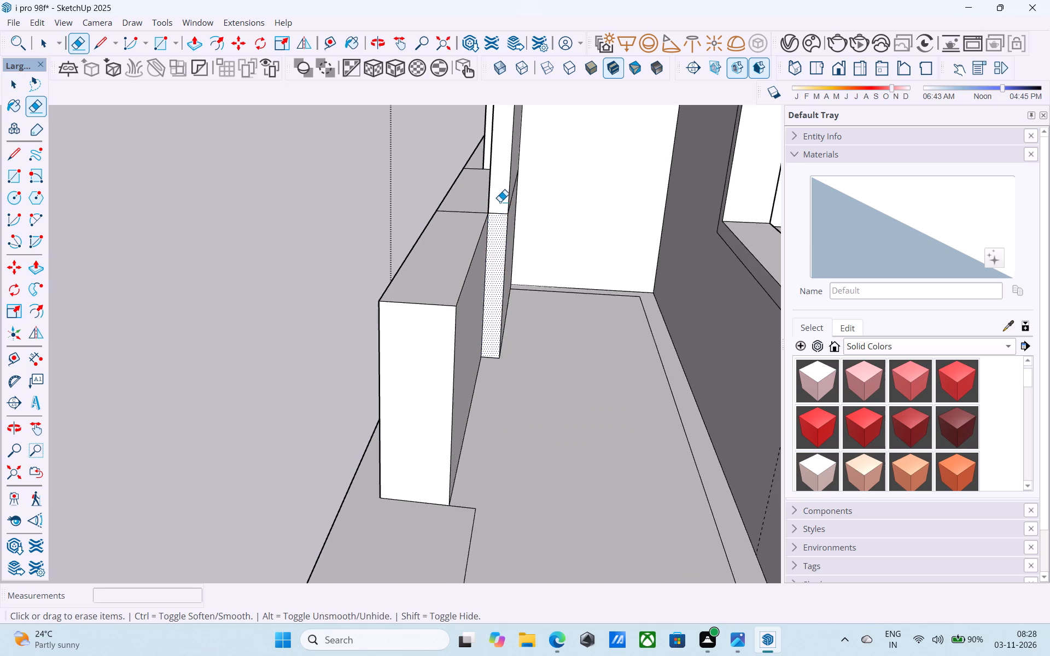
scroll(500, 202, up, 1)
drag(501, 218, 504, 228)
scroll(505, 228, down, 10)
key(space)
Examine the extended wall piece and its balcony from above and from the front of the building.
scroll(512, 352, down, 4)
middle_drag(509, 349, 577, 323)
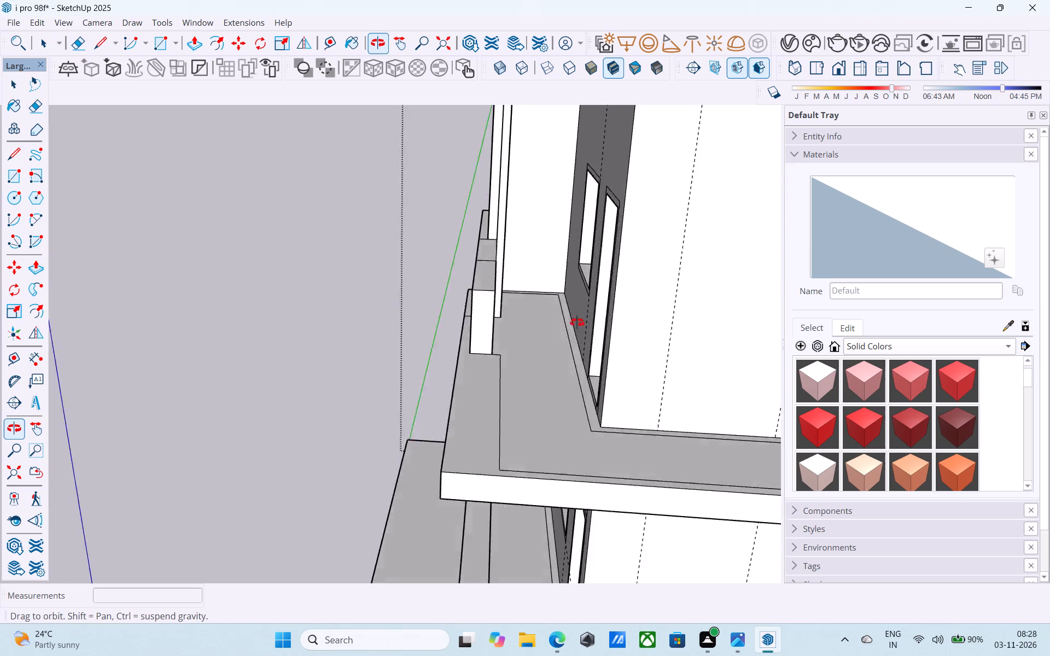
middle_drag(577, 323, 848, 515)
middle_drag(848, 515, 698, 390)
scroll(567, 331, down, 3)
middle_drag(540, 314, 354, 248)
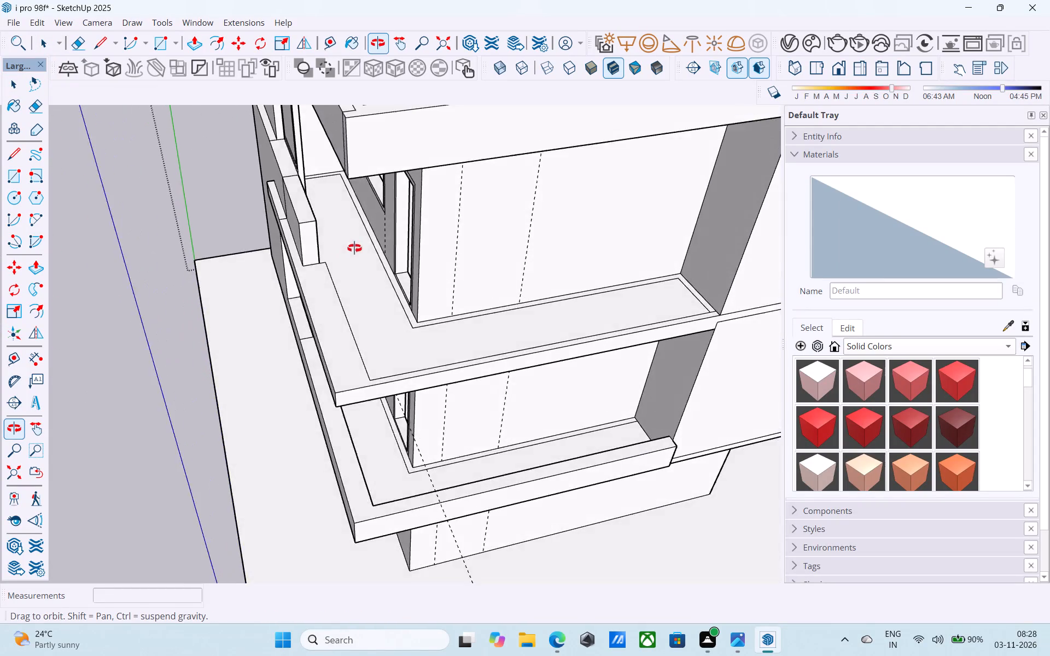
middle_drag(354, 248, 392, 225)
scroll(388, 224, up, 3)
scroll(388, 222, down, 8)
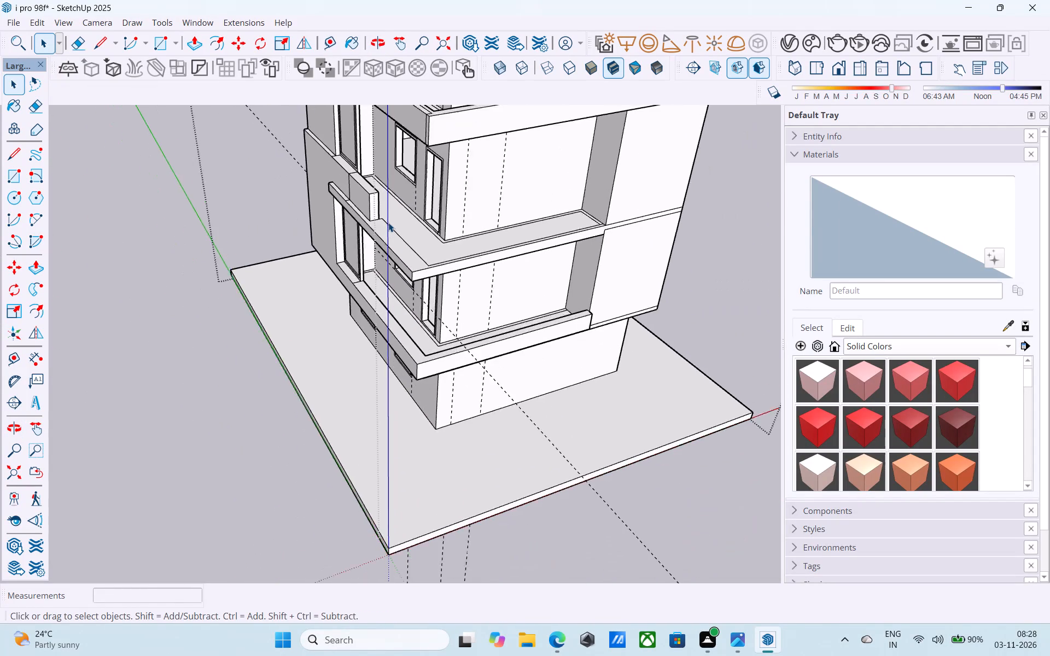
scroll(388, 222, down, 2)
middle_drag(388, 222, 642, 198)
scroll(540, 259, down, 3)
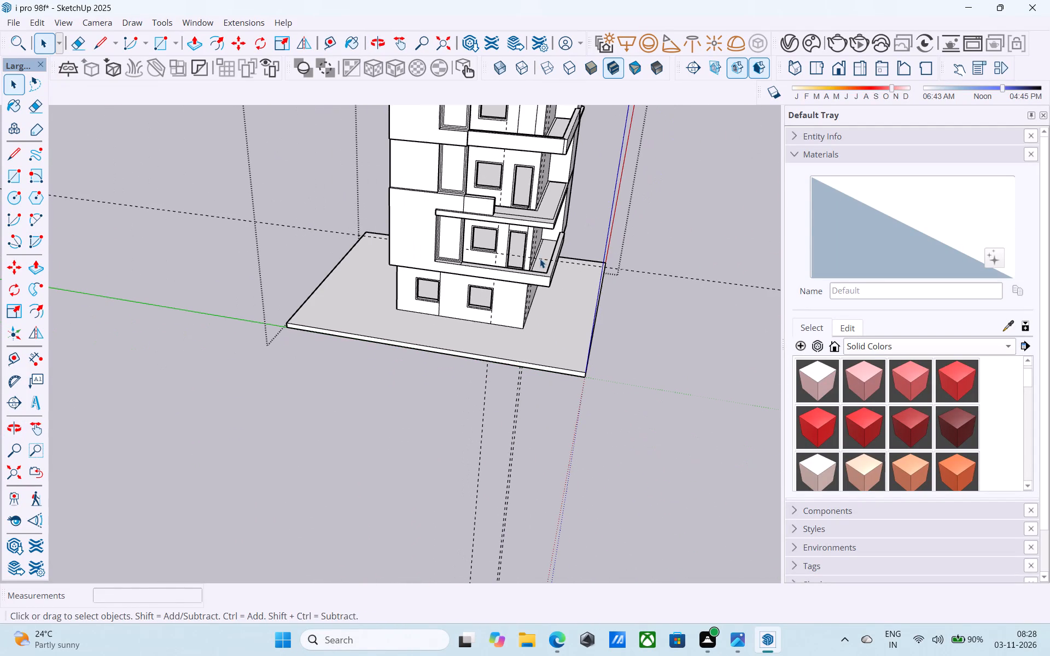
scroll(540, 259, down, 1)
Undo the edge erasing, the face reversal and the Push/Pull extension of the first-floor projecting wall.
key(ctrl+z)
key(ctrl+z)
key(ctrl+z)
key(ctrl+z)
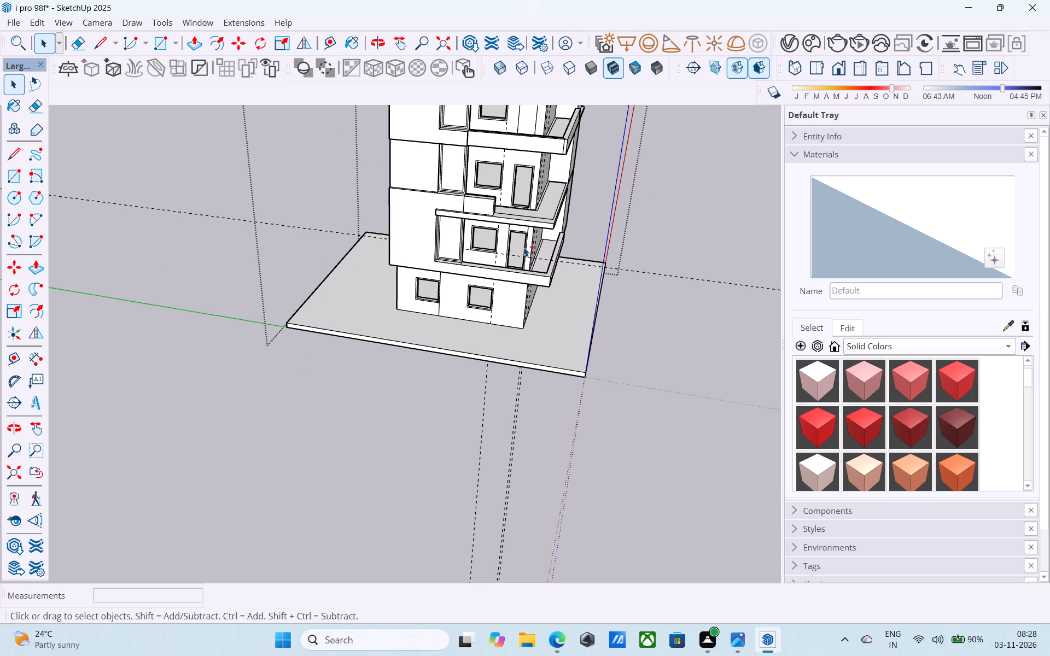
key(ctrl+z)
Erase the stray edge across the lower part of the third-floor projecting wall's end face, above the balcony slab.
shift+middle_drag(483, 225, 489, 291)
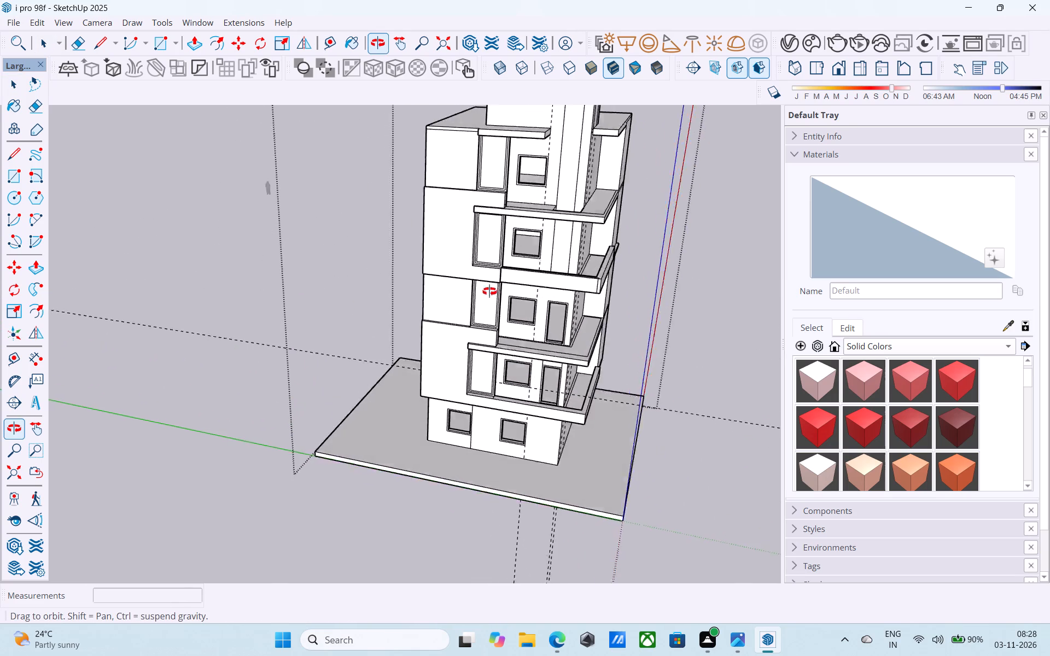
shift+middle_drag(489, 291, 350, 382)
scroll(436, 307, up, 12)
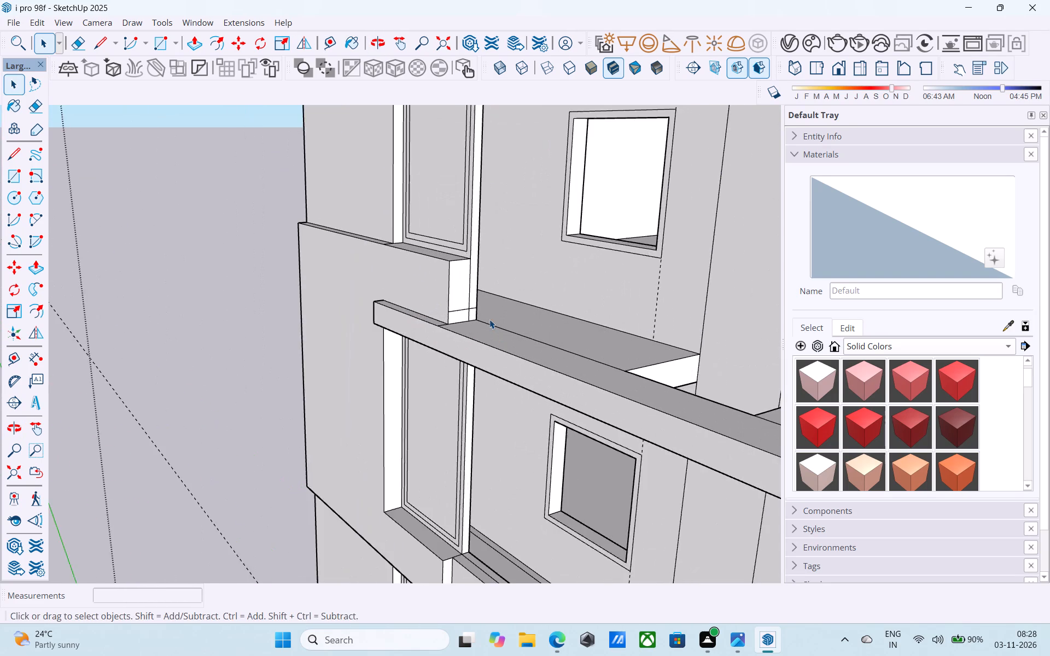
scroll(489, 319, up, 10)
key(e)
drag(472, 315, 465, 320)
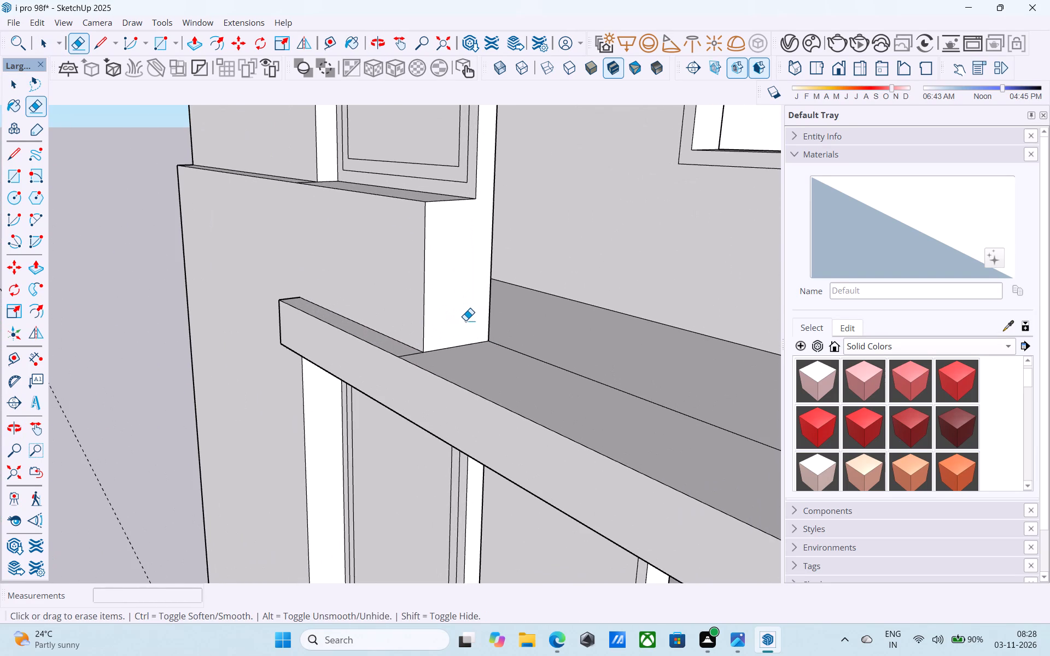
key(ctrl+z)
drag(459, 316, 460, 326)
drag(476, 317, 466, 316)
key(space)
Draw a line about 5 7/8" long closing the top of the third-floor projecting wall's end face against the strip behind.
scroll(466, 317, down, 6)
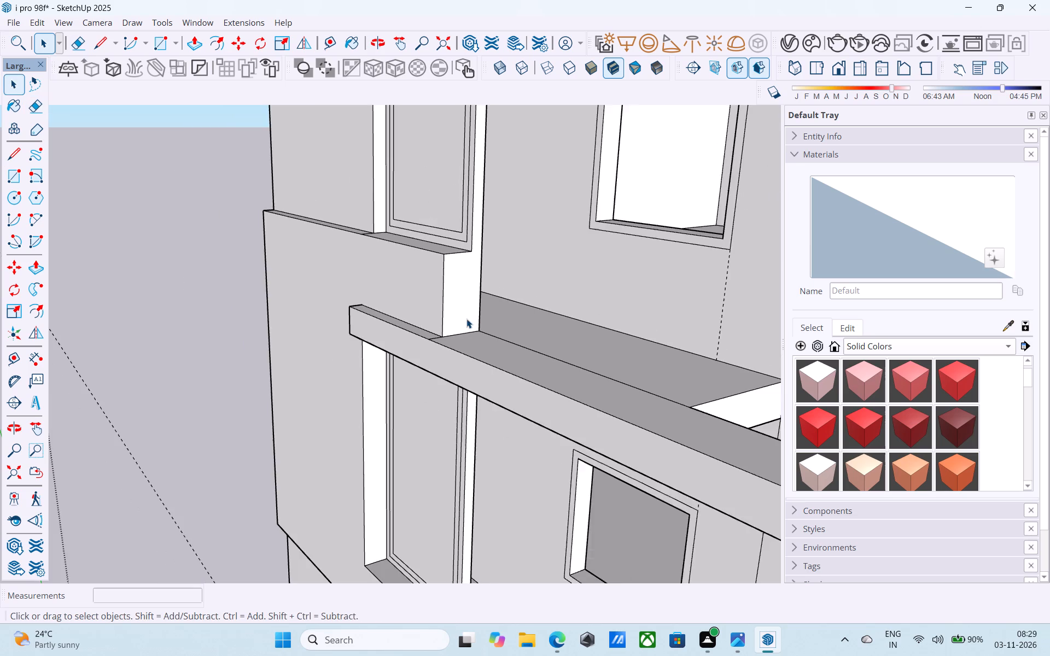
scroll(465, 322, down, 15)
middle_drag(431, 292, 415, 297)
scroll(428, 284, up, 10)
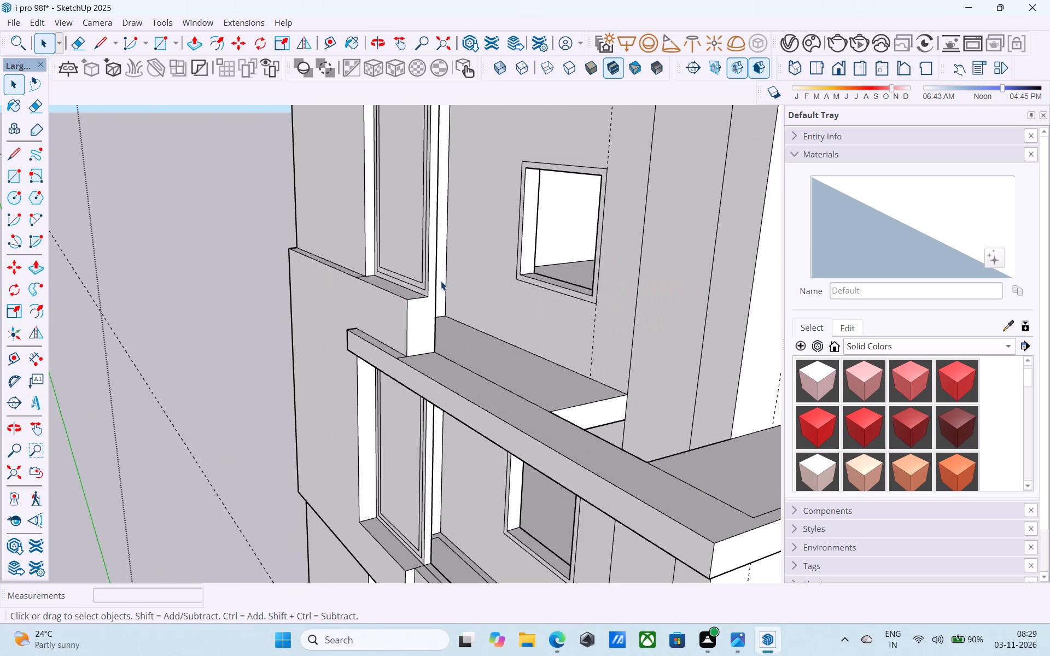
key(l)
scroll(409, 290, up, 6)
click(448, 304)
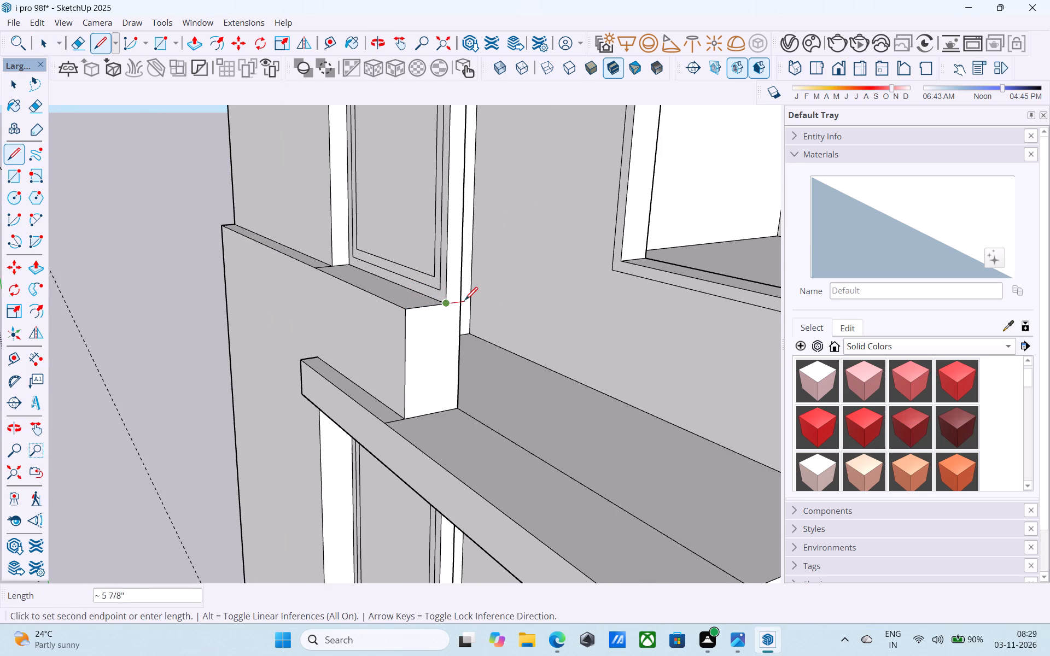
click(461, 301)
key(space)
Examine the upper floors' front and side facades from several angles, checking the projecting walls and balcony slabs.
scroll(460, 290, down, 12)
middle_drag(455, 291, 446, 291)
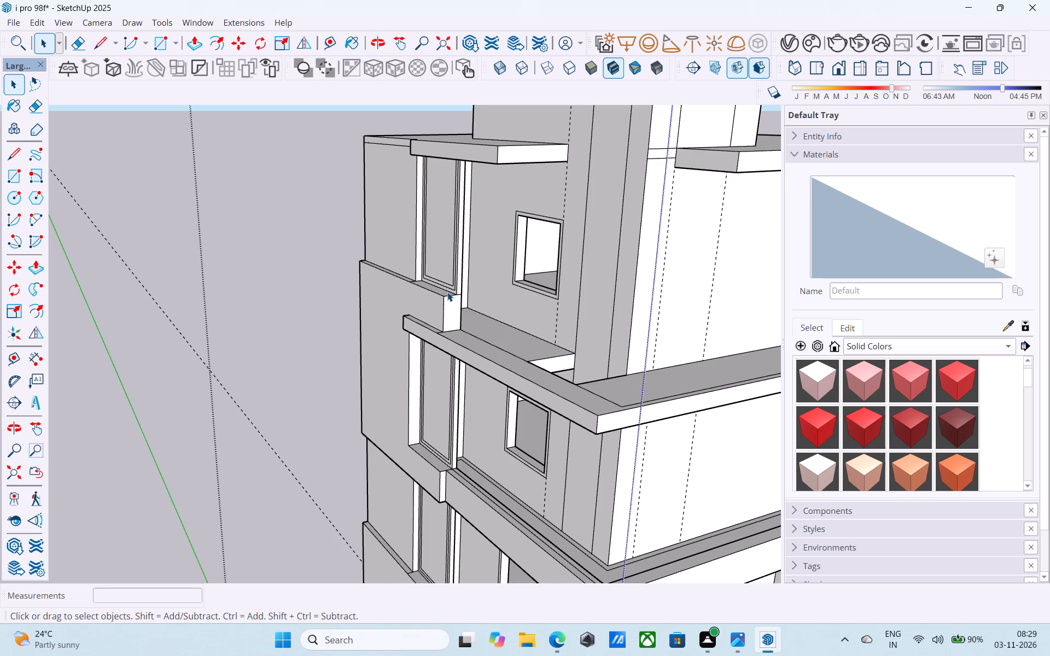
scroll(447, 292, down, 6)
middle_drag(444, 293, 284, 323)
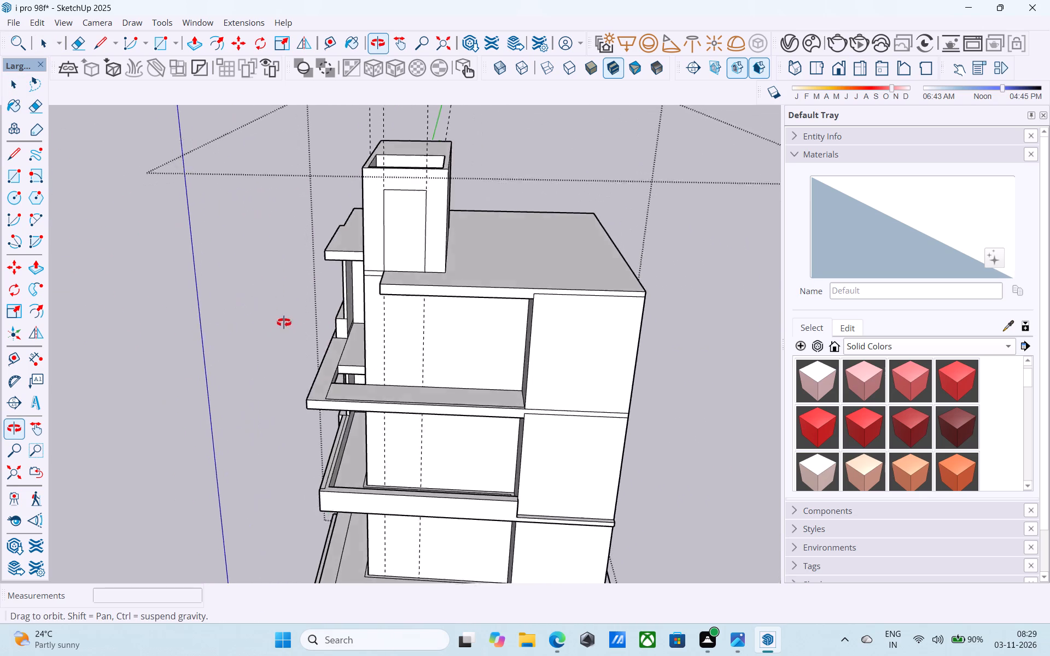
middle_drag(284, 323, 363, 297)
middle_drag(450, 284, 635, 270)
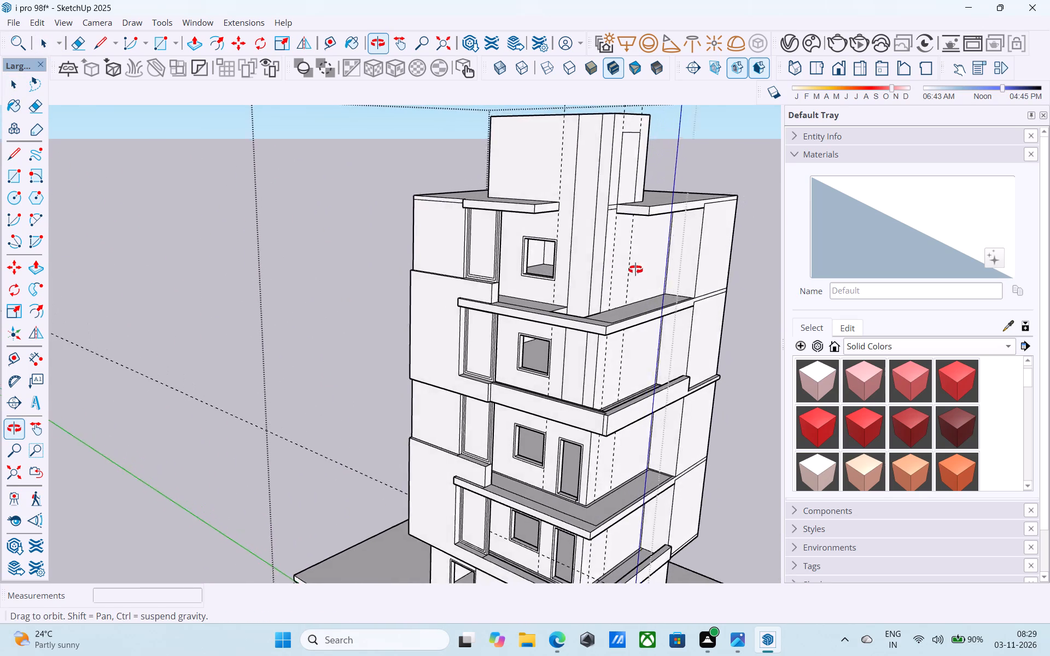
middle_drag(635, 270, 701, 257)
scroll(503, 294, up, 6)
middle_drag(503, 290, 381, 328)
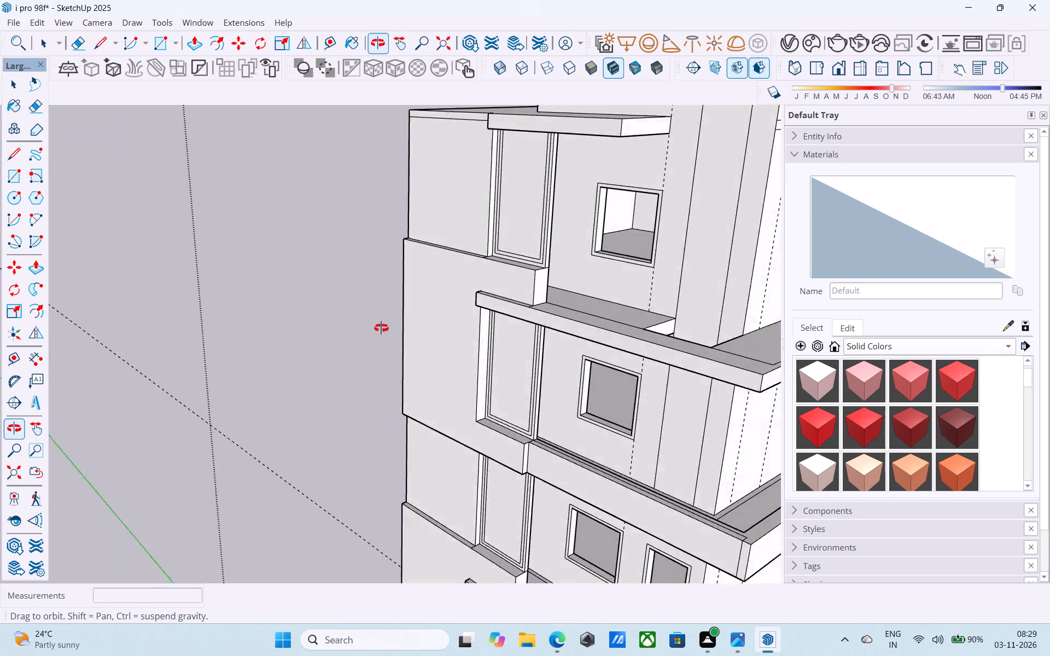
middle_drag(381, 328, 306, 214)
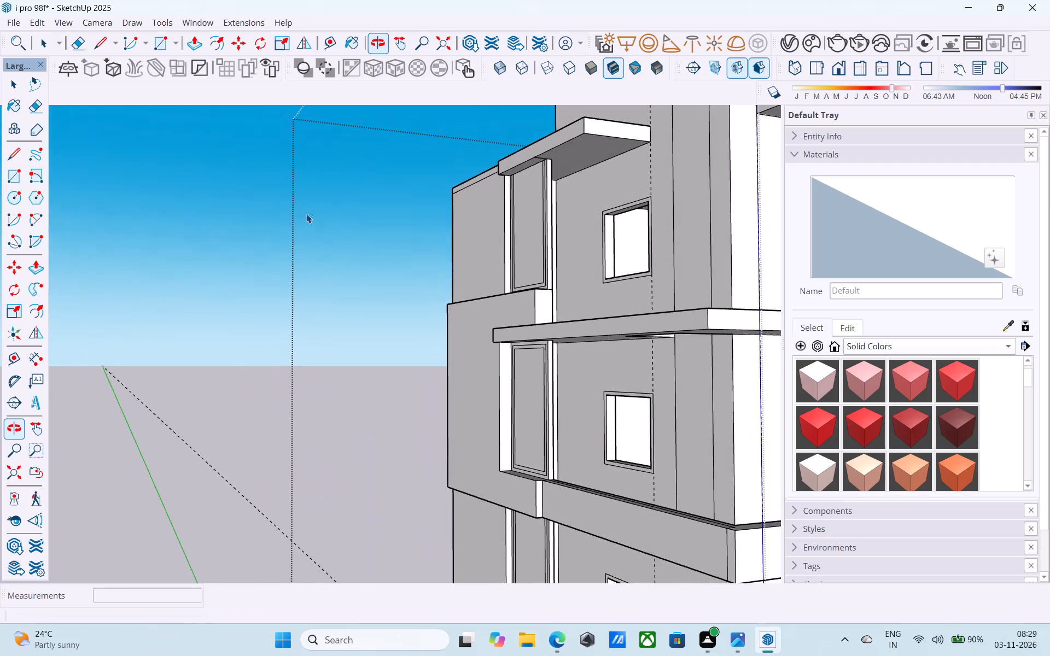
scroll(444, 250, down, 5)
middle_drag(446, 255, 445, 263)
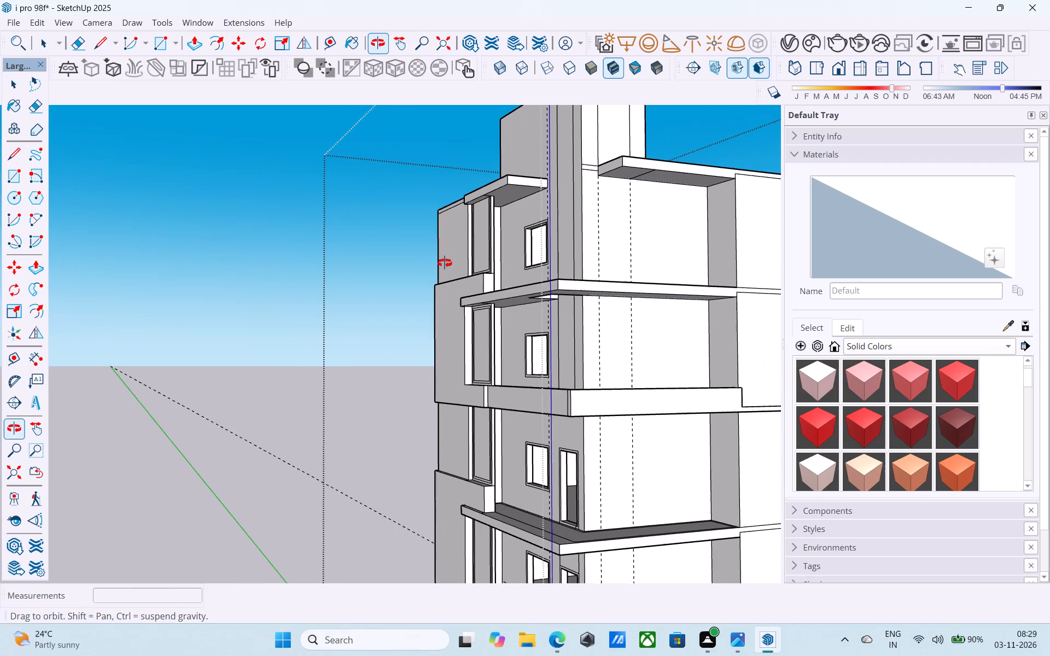
middle_drag(445, 263, 450, 283)
scroll(453, 268, down, 6)
scroll(504, 419, up, 11)
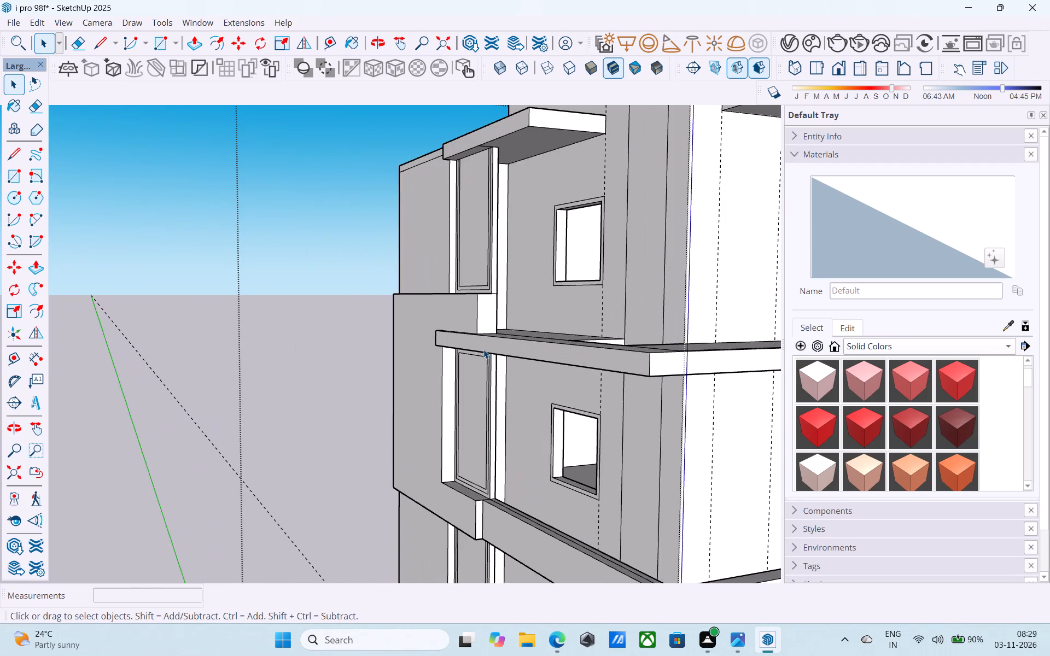
scroll(483, 349, up, 1)
scroll(483, 349, down, 5)
middle_drag(454, 350, 440, 364)
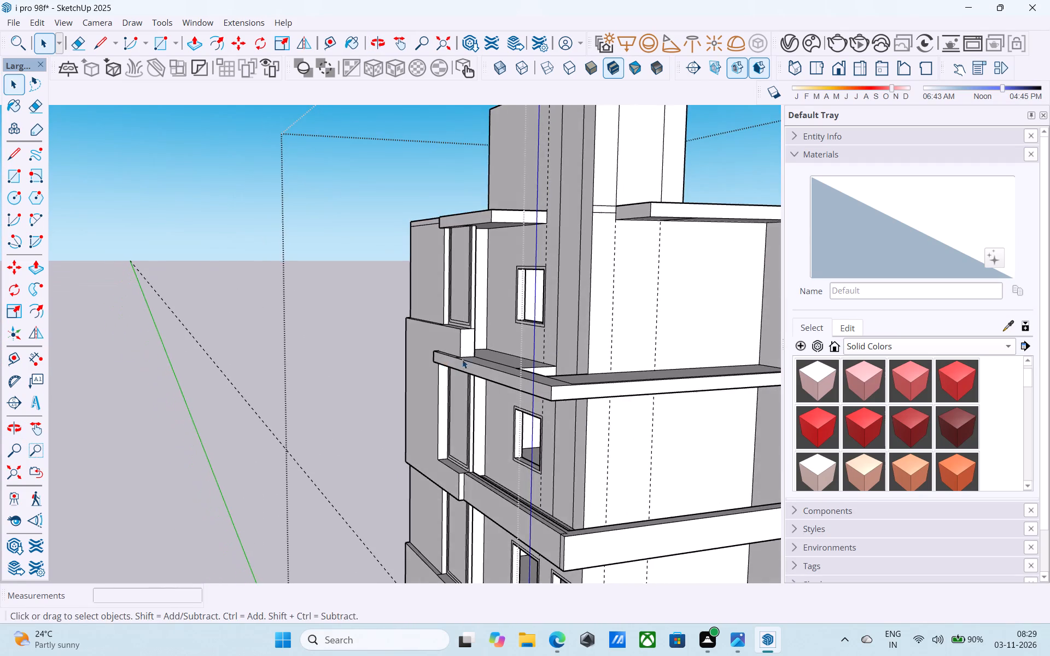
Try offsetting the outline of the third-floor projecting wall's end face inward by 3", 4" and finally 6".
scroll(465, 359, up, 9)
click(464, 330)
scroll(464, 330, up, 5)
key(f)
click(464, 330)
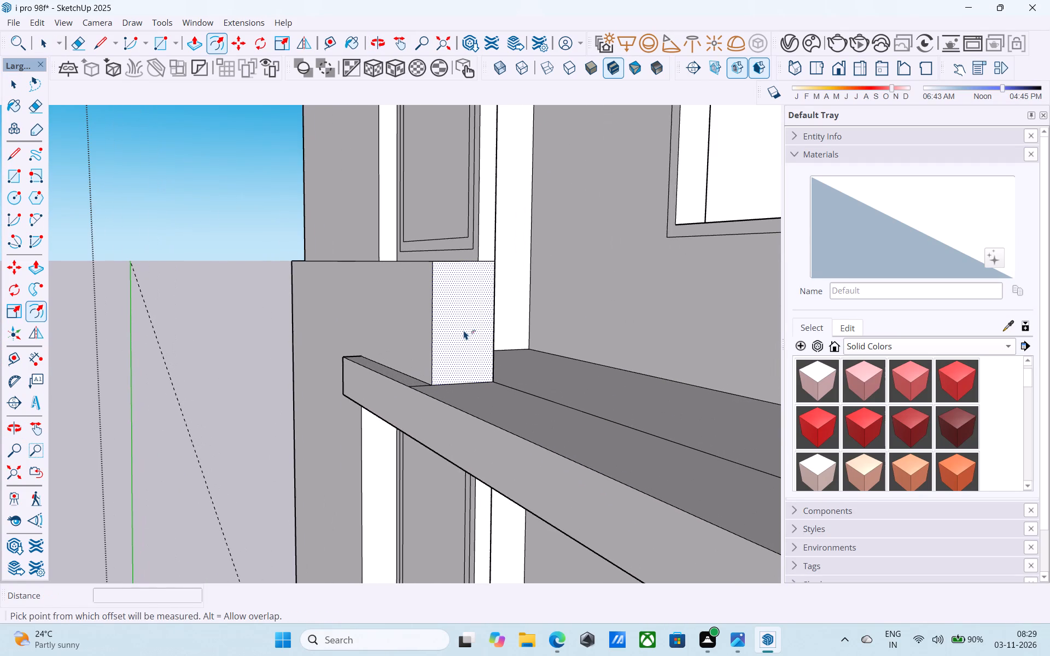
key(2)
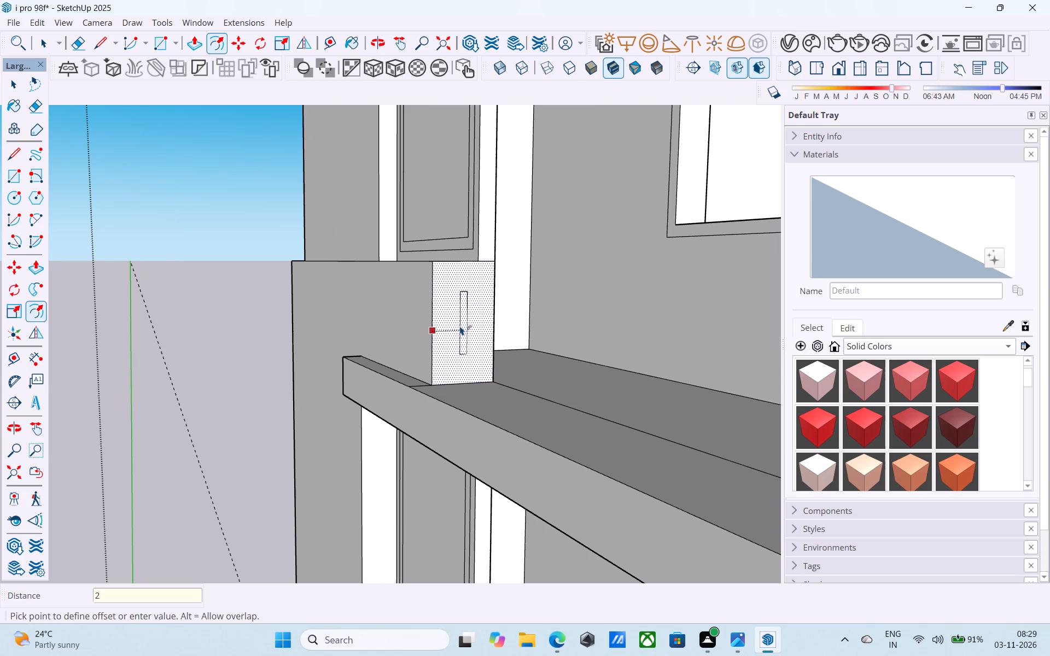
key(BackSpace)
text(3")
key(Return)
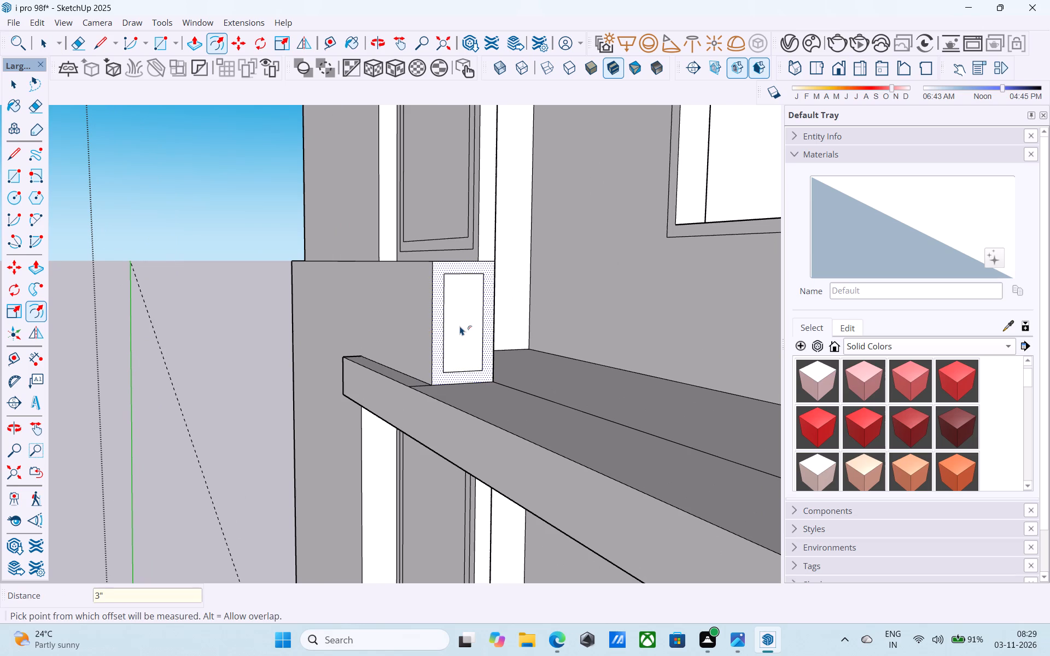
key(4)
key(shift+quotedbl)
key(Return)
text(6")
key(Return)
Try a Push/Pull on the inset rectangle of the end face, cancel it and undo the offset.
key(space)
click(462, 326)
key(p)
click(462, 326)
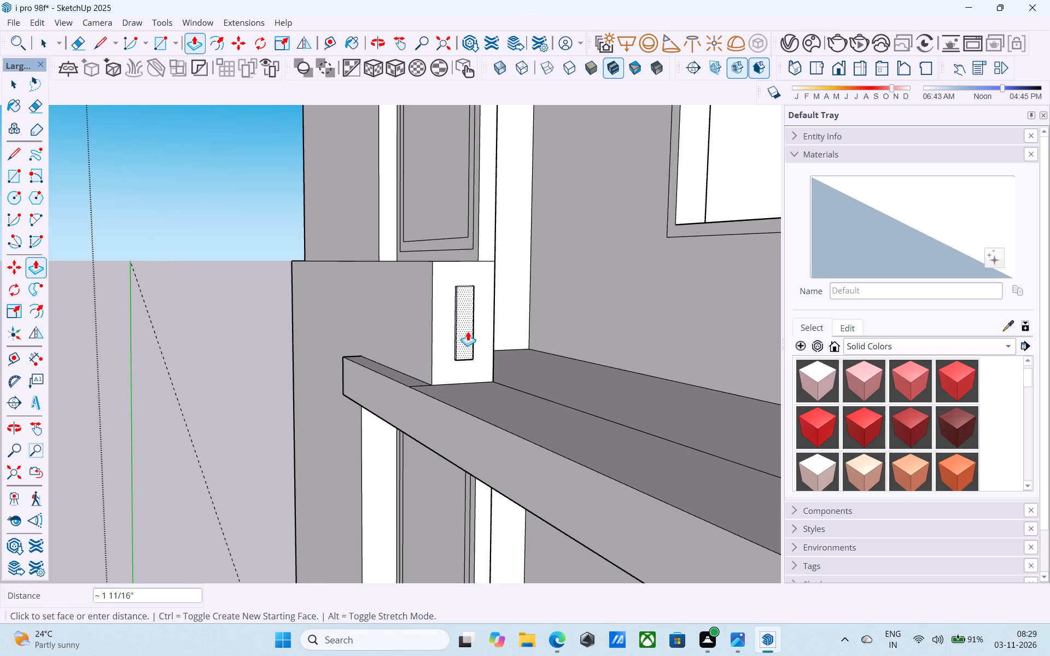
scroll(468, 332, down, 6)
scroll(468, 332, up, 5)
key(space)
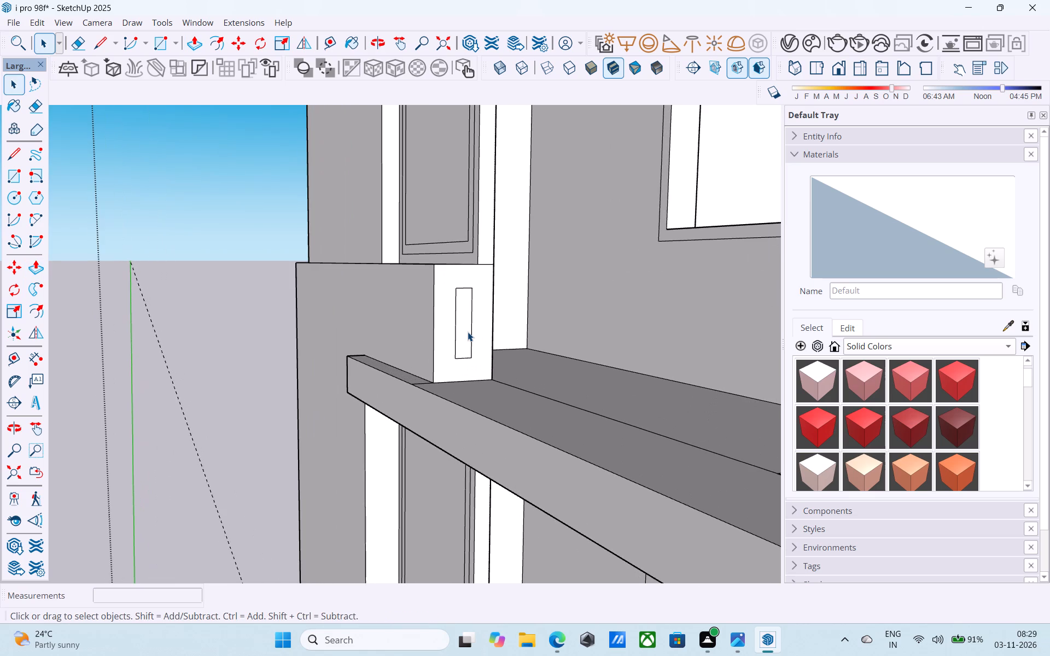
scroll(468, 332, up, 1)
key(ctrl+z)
Copy the outer vertical edge of the third-floor projecting wall's end face 6" inward across the face.
click(431, 330)
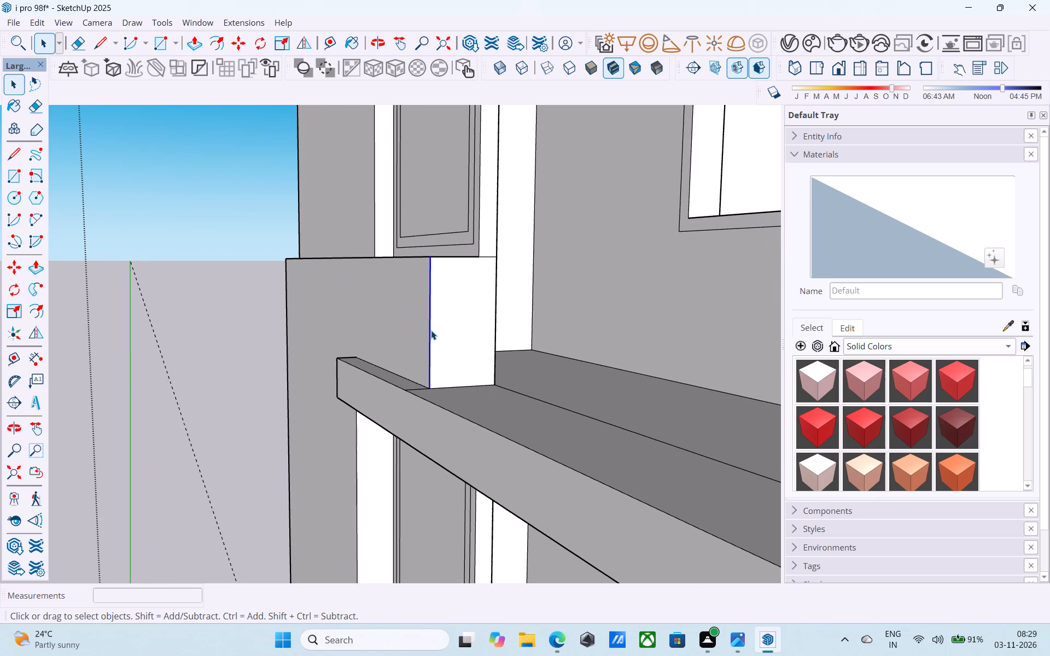
key(m)
click(433, 388)
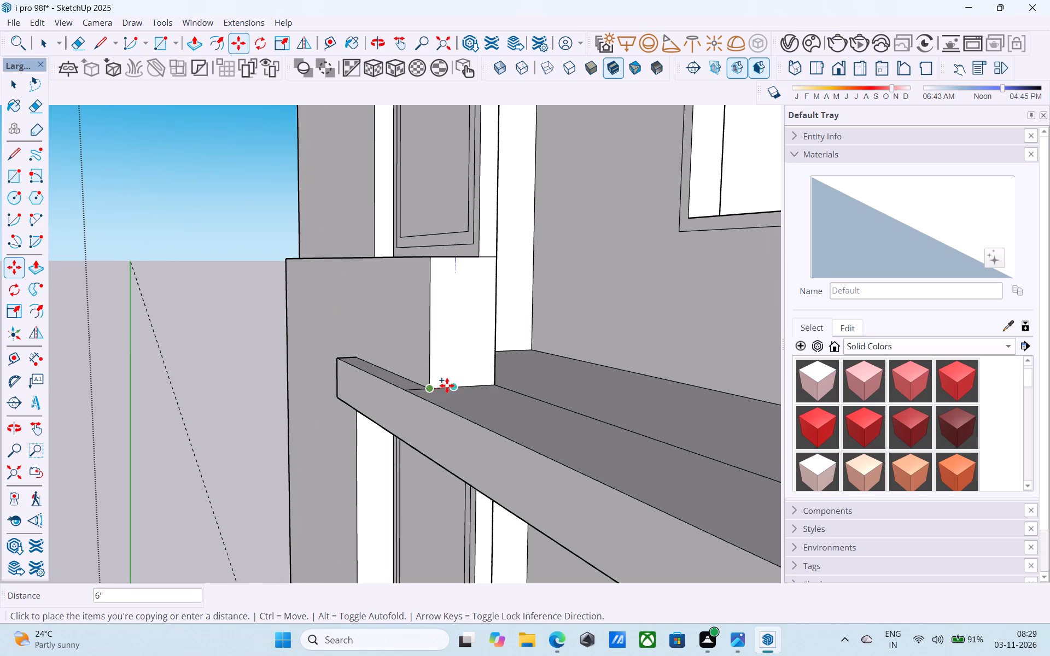
scroll(443, 386, down, 1)
scroll(443, 386, up, 4)
middle_drag(442, 386, 448, 491)
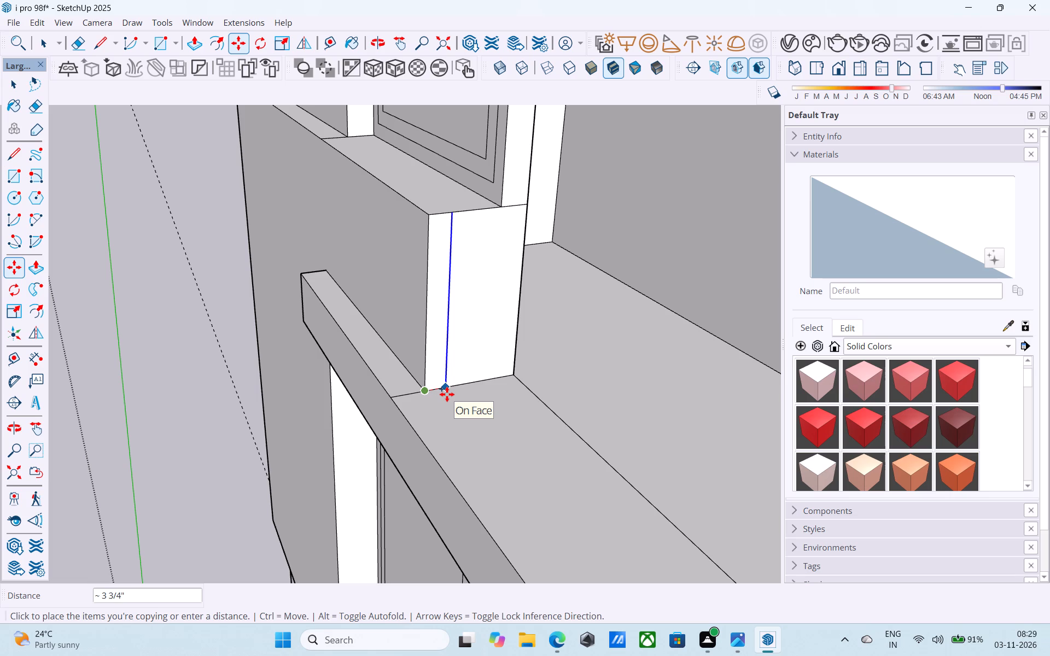
text(6")
key(Return)
key(space)
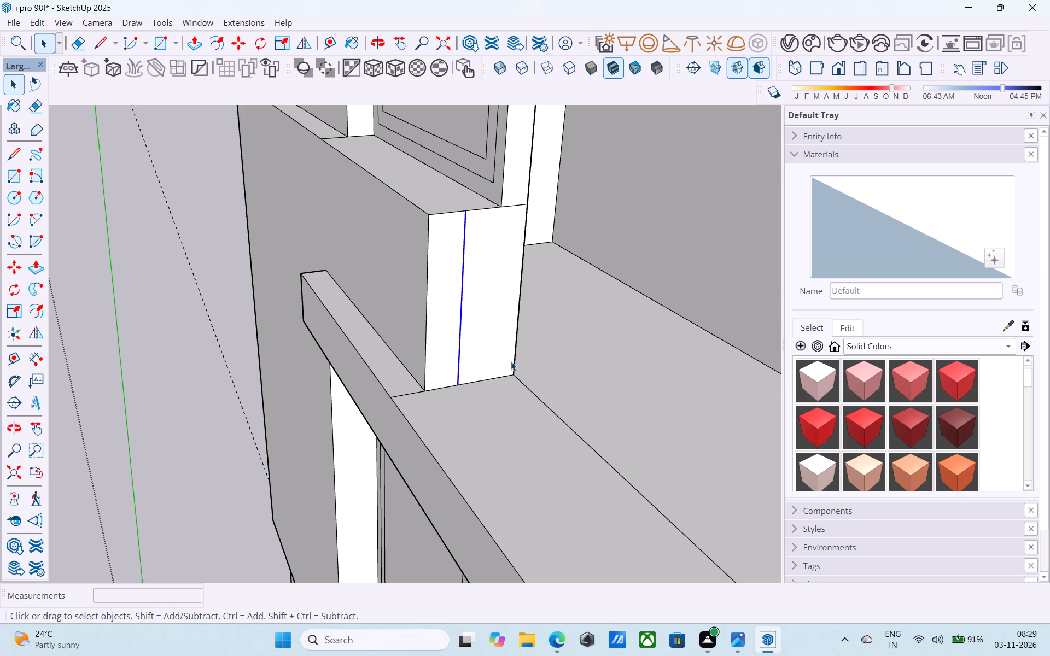
Copy the inner vertical edge of the same end face 6" toward the outer side, leaving a narrow middle strip.
click(516, 363)
middle_drag(516, 363, 352, 355)
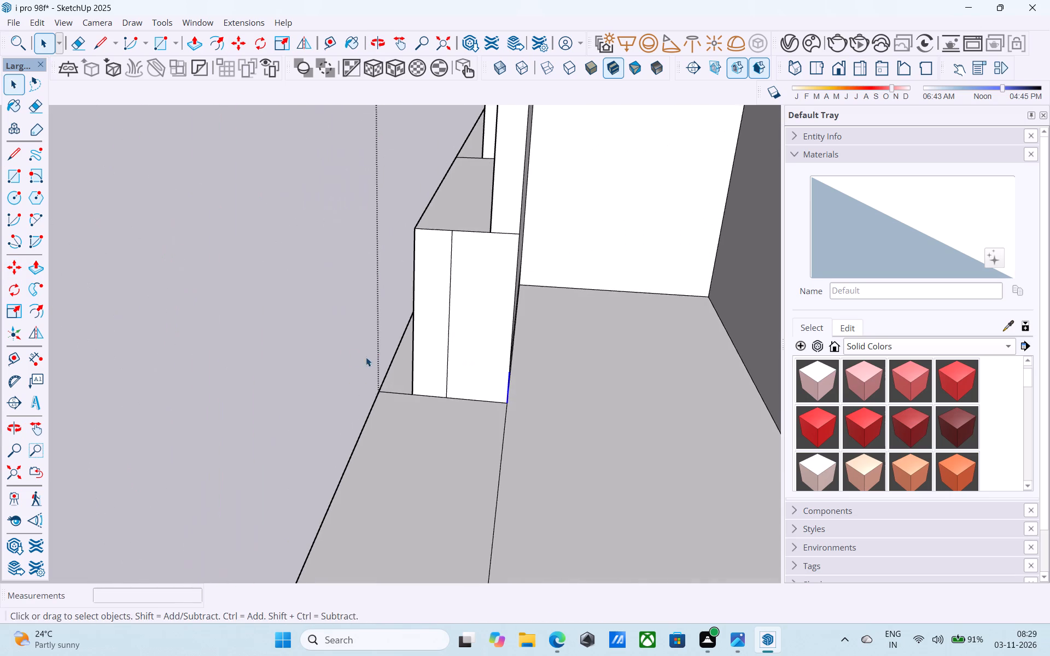
shift+click(512, 335)
middle_drag(511, 335, 422, 306)
scroll(480, 320, up, 1)
key(m)
click(510, 430)
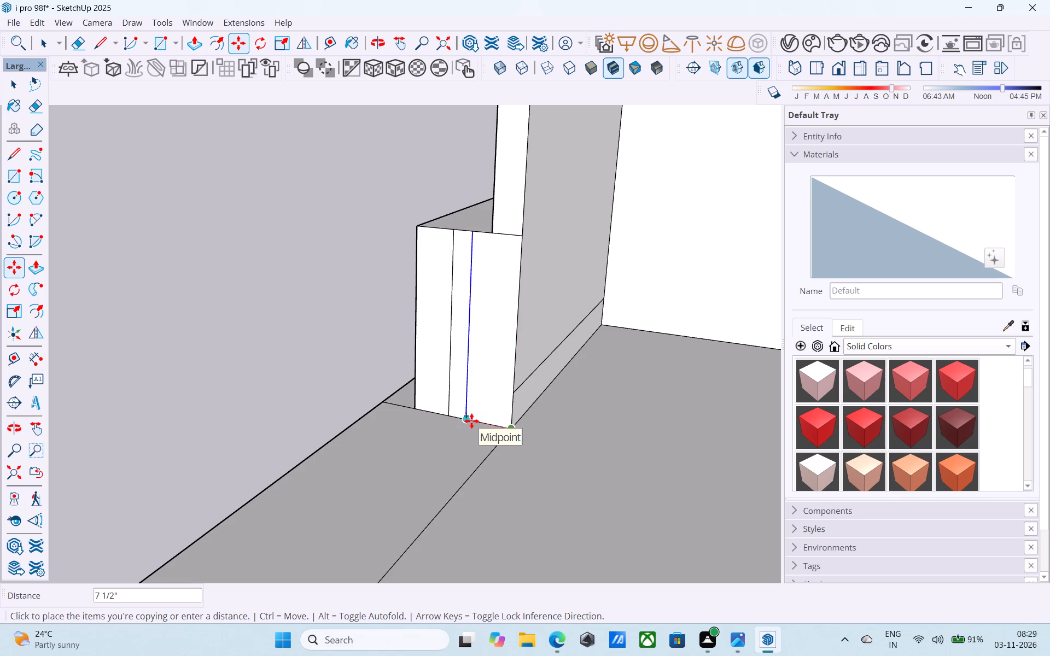
text(6")
key(Return)
key(space)
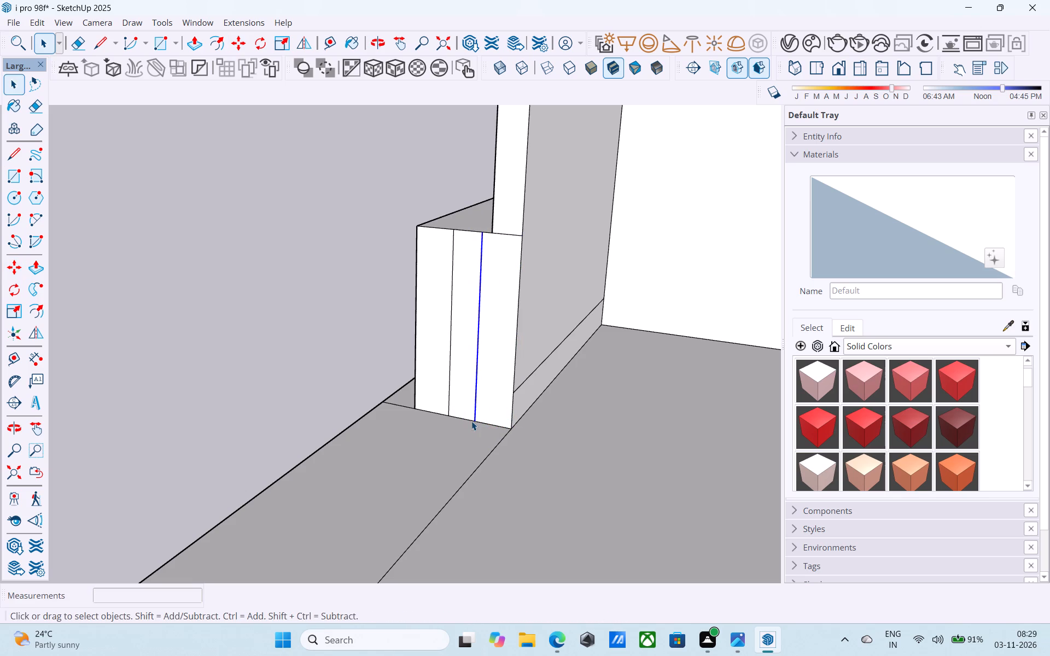
Push/Pull the middle strip of the end face outward along the balcony to line up with the small window's far frame edge.
scroll(471, 420, down, 6)
middle_drag(471, 420, 678, 406)
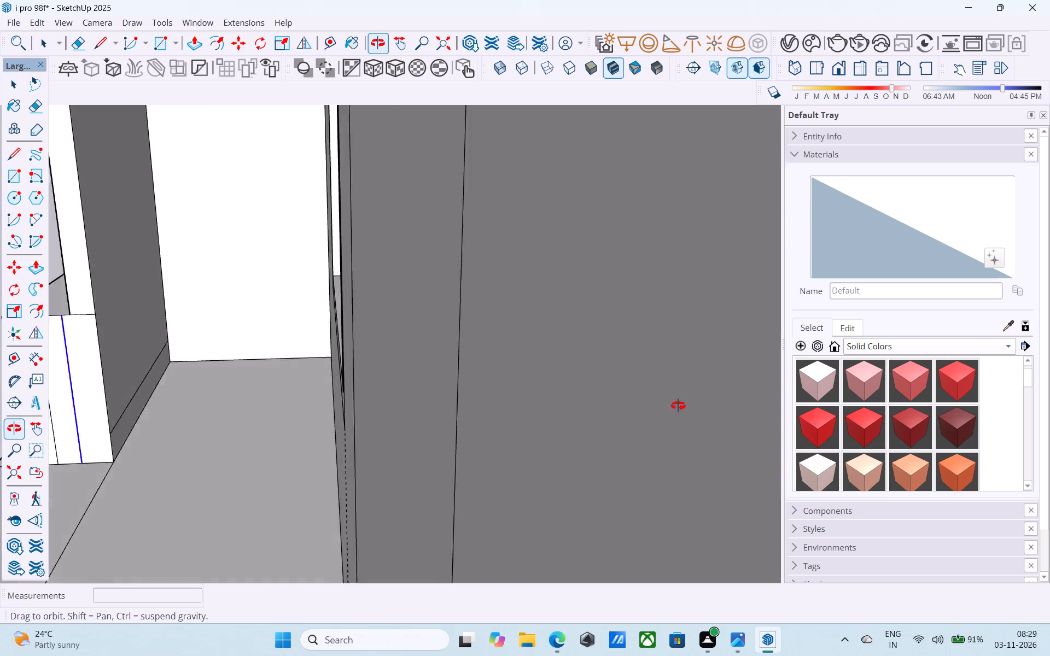
middle_drag(678, 406, 682, 405)
scroll(682, 402, down, 20)
scroll(682, 402, down, 12)
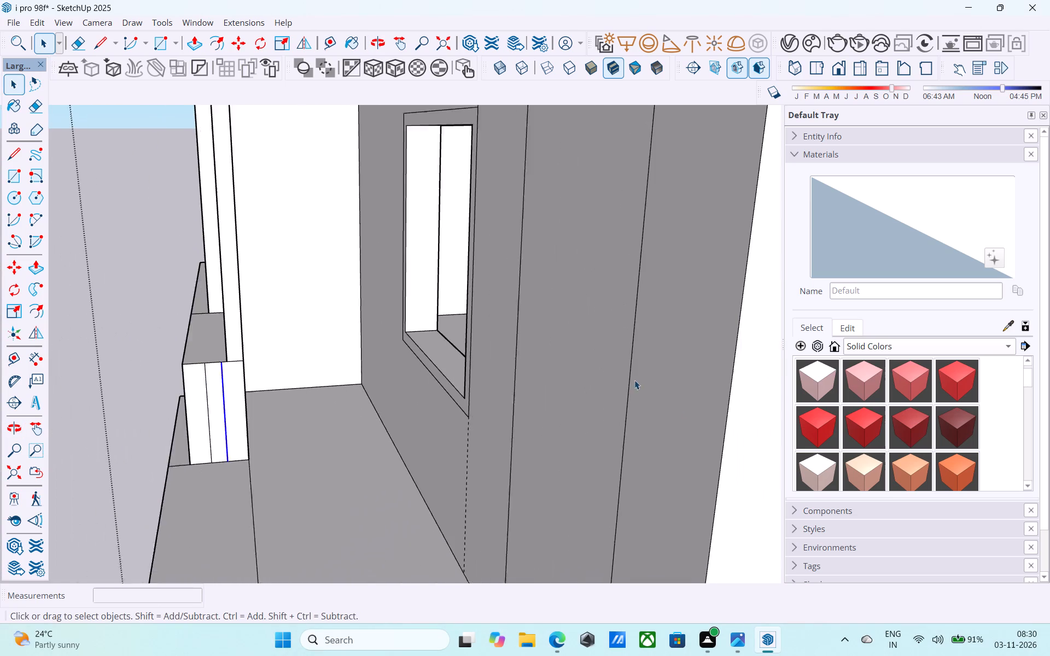
scroll(229, 399, up, 5)
click(229, 399)
key(p)
click(229, 399)
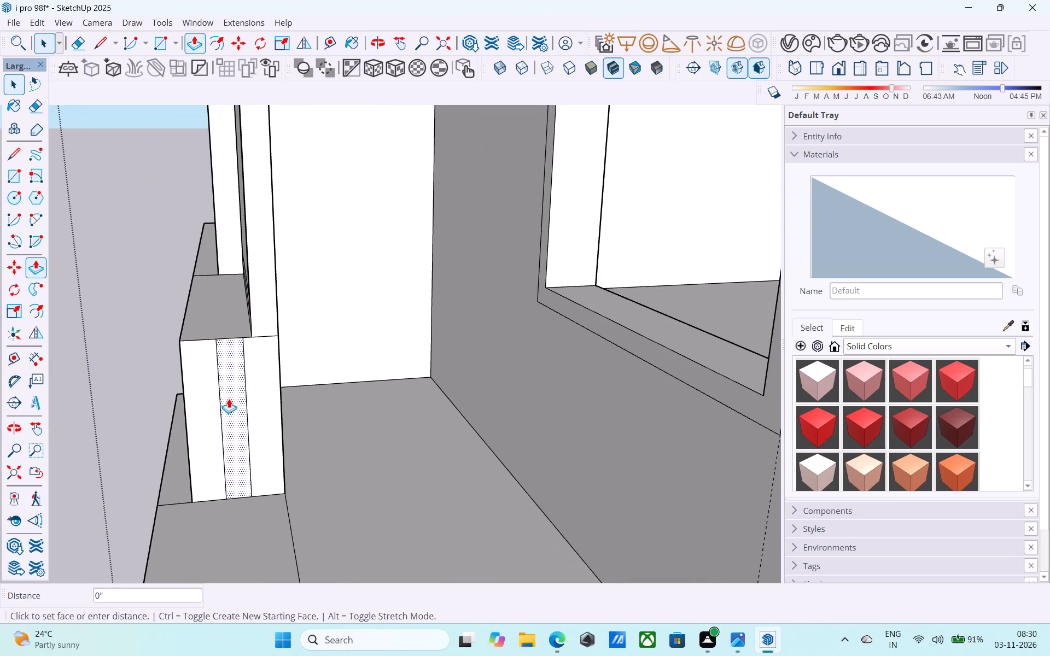
scroll(247, 419, down, 3)
middle_drag(283, 425, 405, 464)
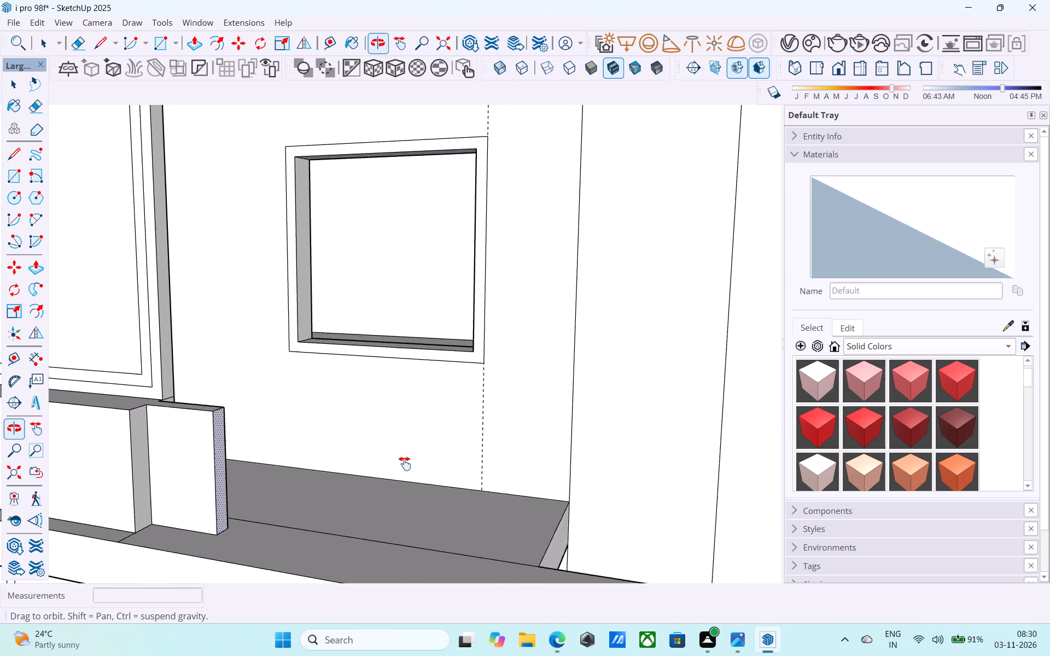
middle_drag(405, 464, 409, 468)
click(509, 382)
Examine the extended thin parapet wall and its free end against the window and balcony from several angles.
scroll(510, 378, down, 5)
middle_drag(510, 378, 499, 374)
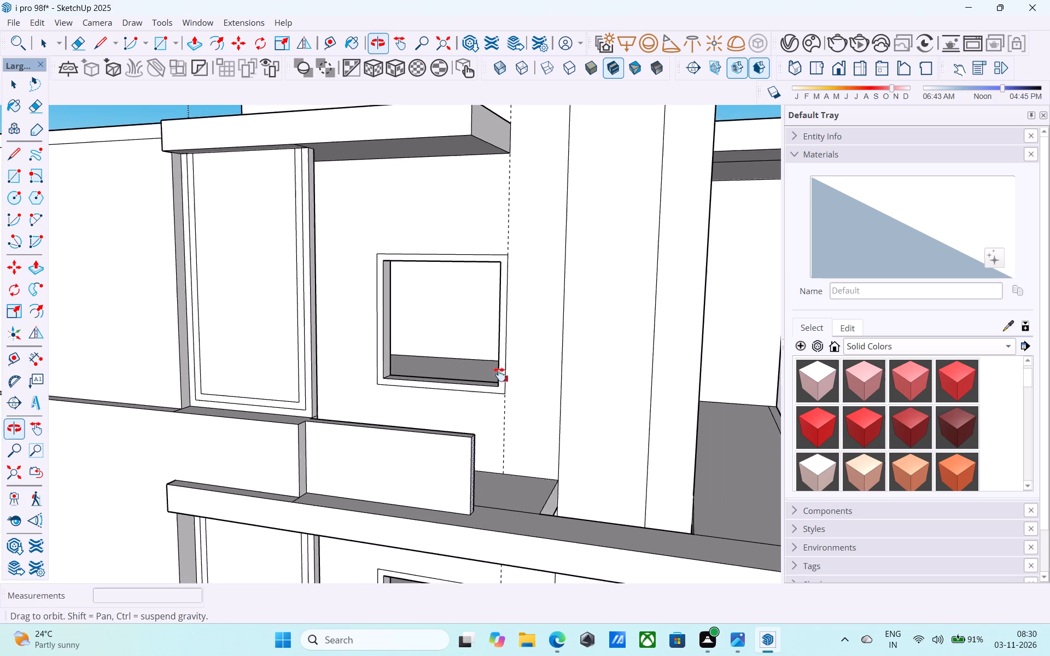
middle_drag(499, 374, 441, 386)
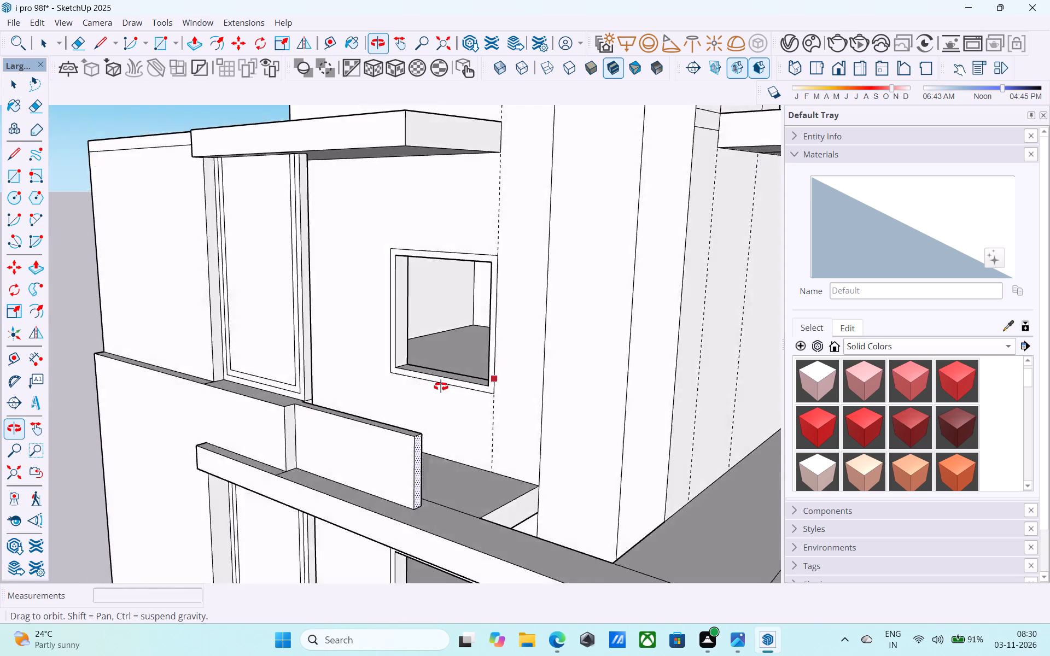
middle_drag(441, 386, 477, 395)
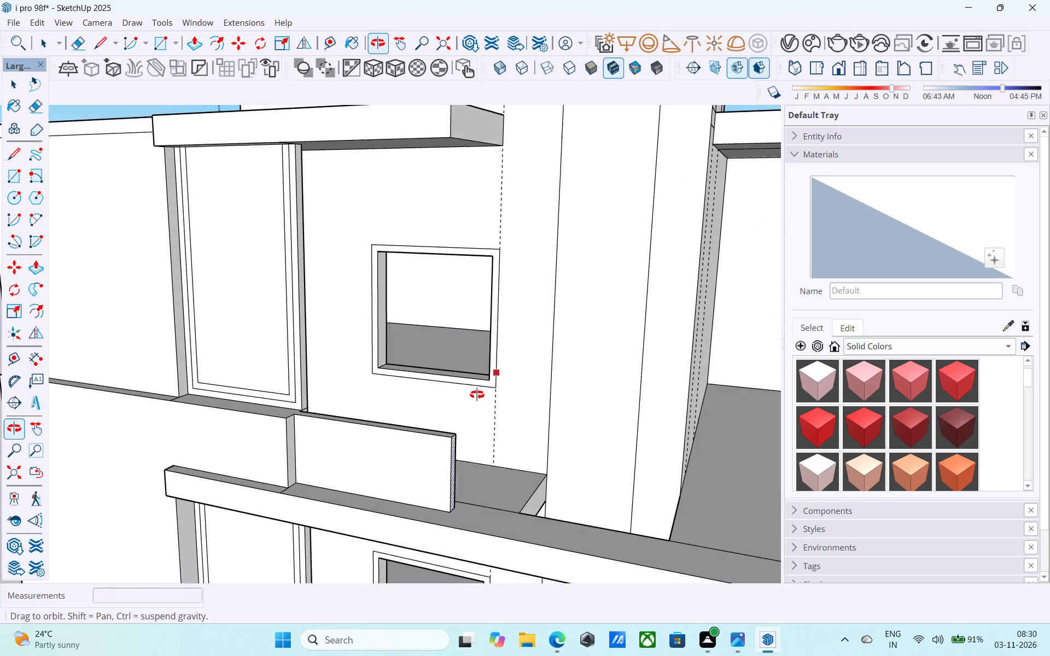
middle_drag(477, 395, 534, 383)
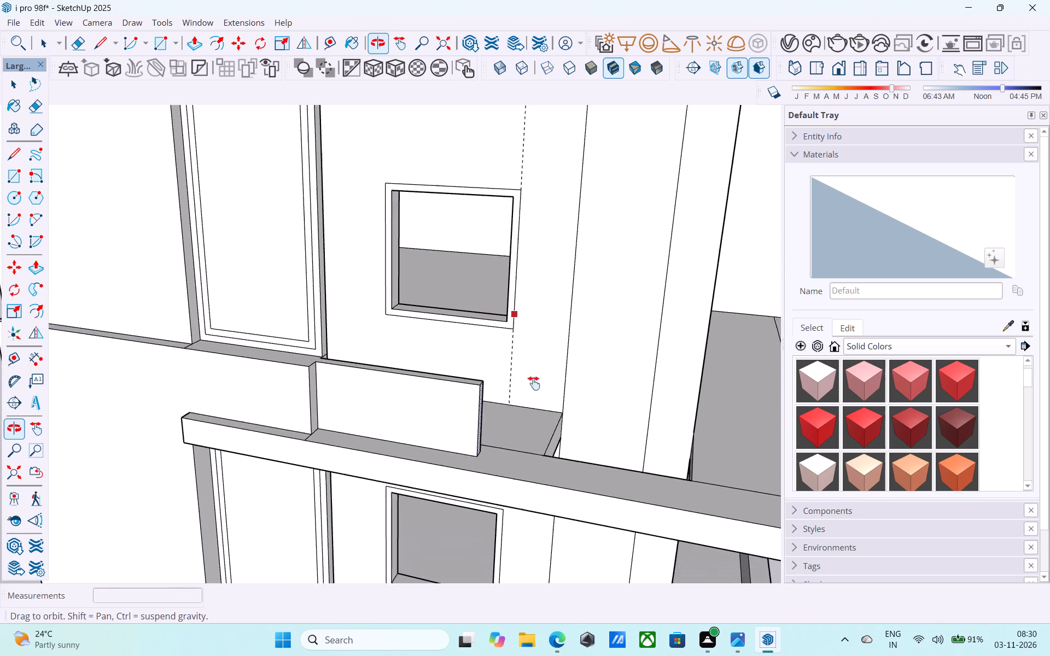
middle_drag(534, 383, 364, 352)
scroll(446, 415, up, 4)
key(space)
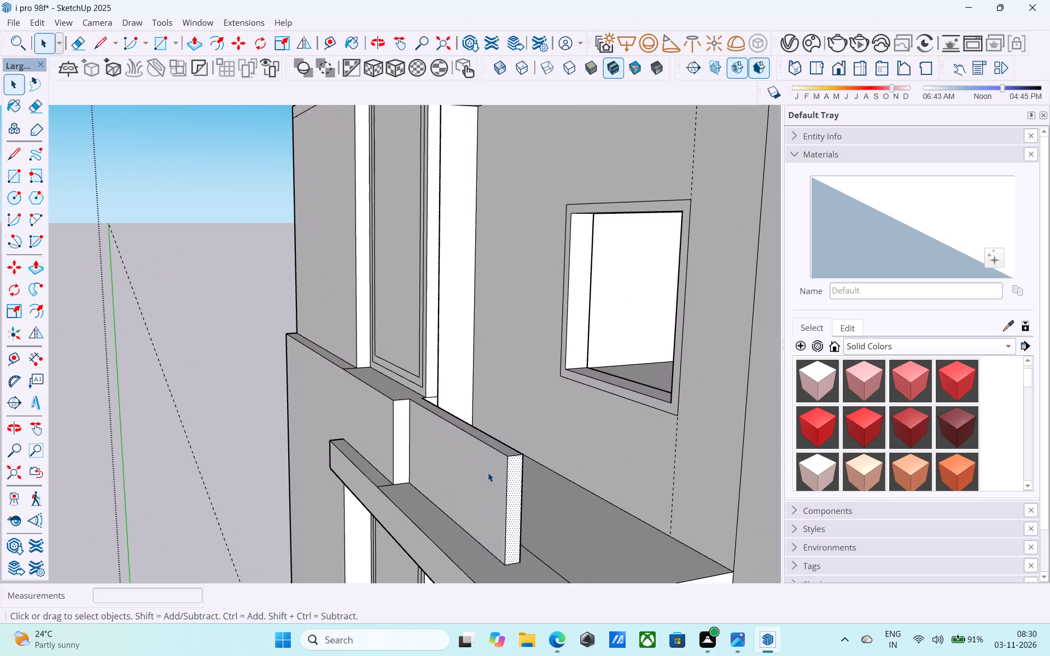
Erase the stray sloping edge along the lower part of the thin parapet wall's inner face.
middle_drag(478, 467, 342, 438)
scroll(371, 454, up, 5)
scroll(442, 470, down, 5)
middle_drag(427, 458, 394, 437)
scroll(517, 494, up, 6)
key(e)
scroll(485, 493, up, 2)
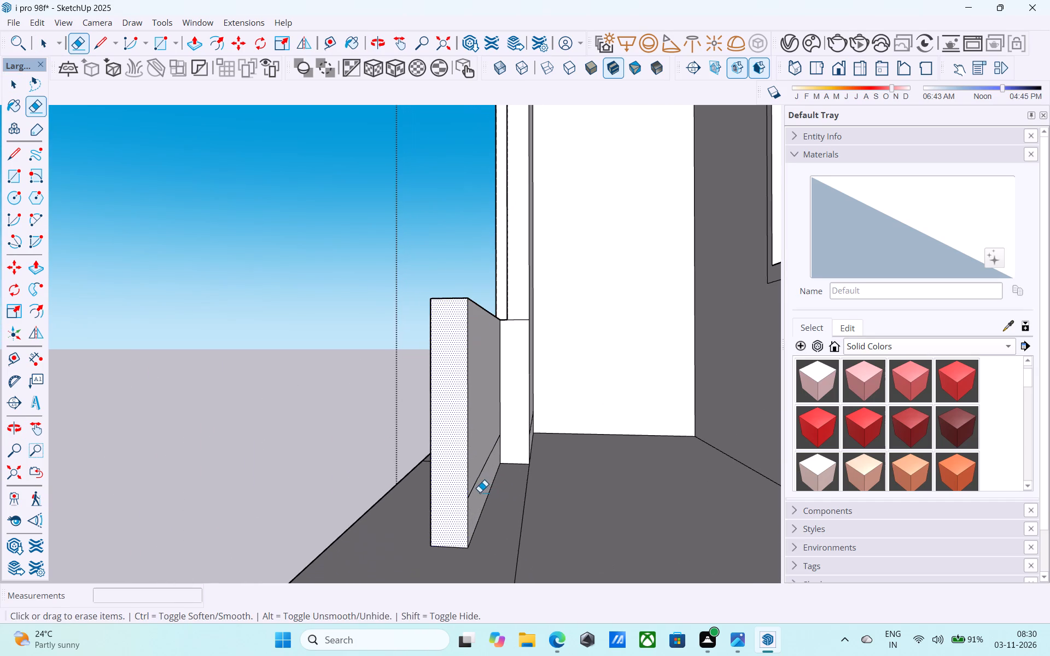
drag(479, 490, 474, 487)
key(space)
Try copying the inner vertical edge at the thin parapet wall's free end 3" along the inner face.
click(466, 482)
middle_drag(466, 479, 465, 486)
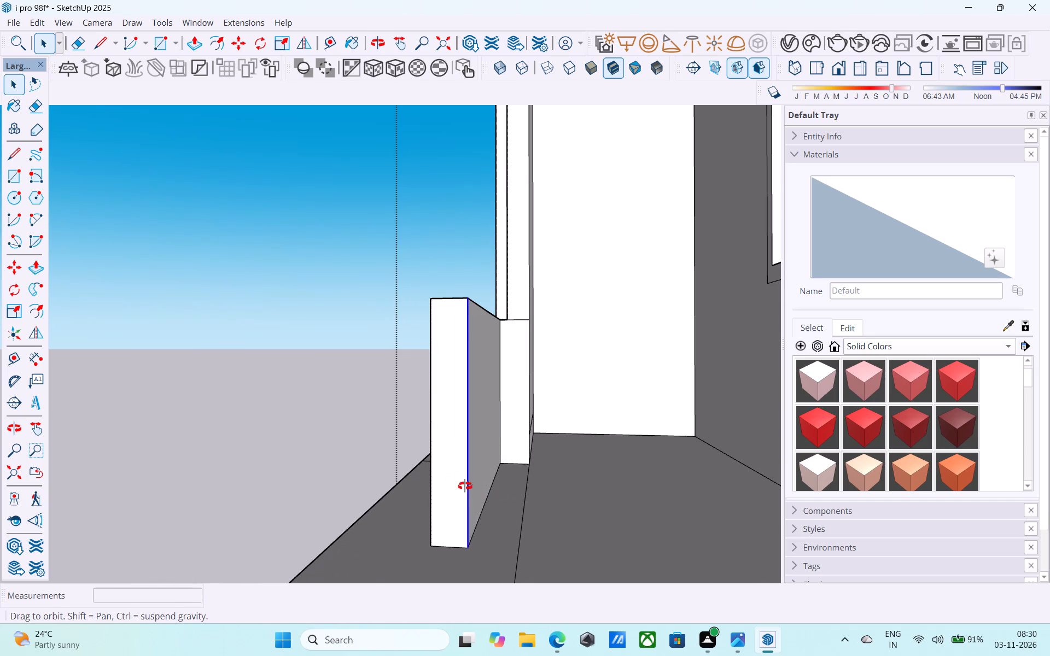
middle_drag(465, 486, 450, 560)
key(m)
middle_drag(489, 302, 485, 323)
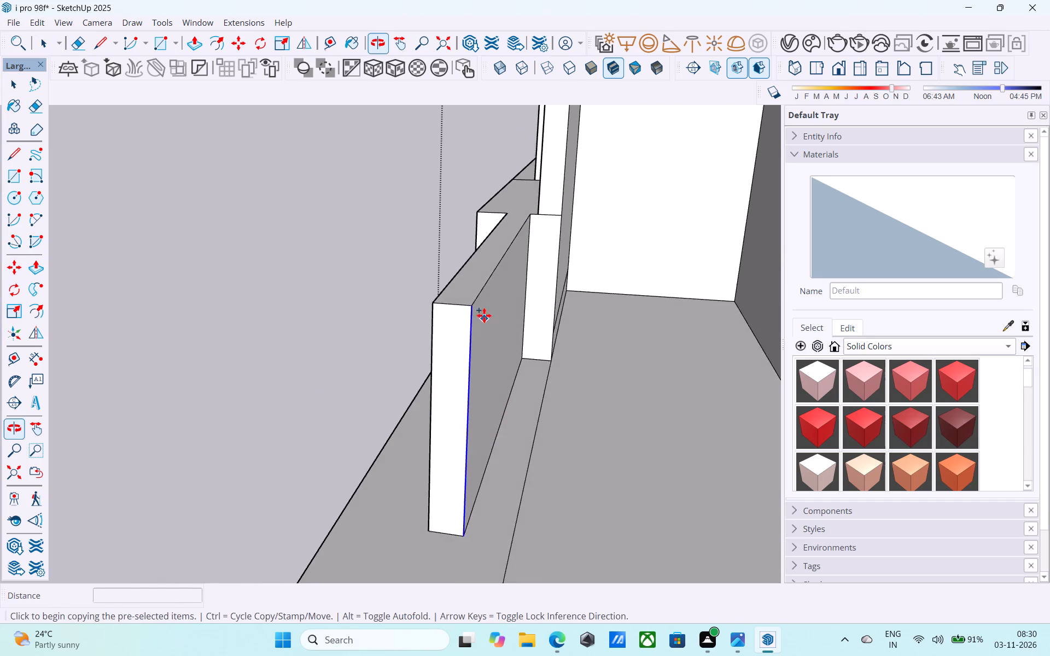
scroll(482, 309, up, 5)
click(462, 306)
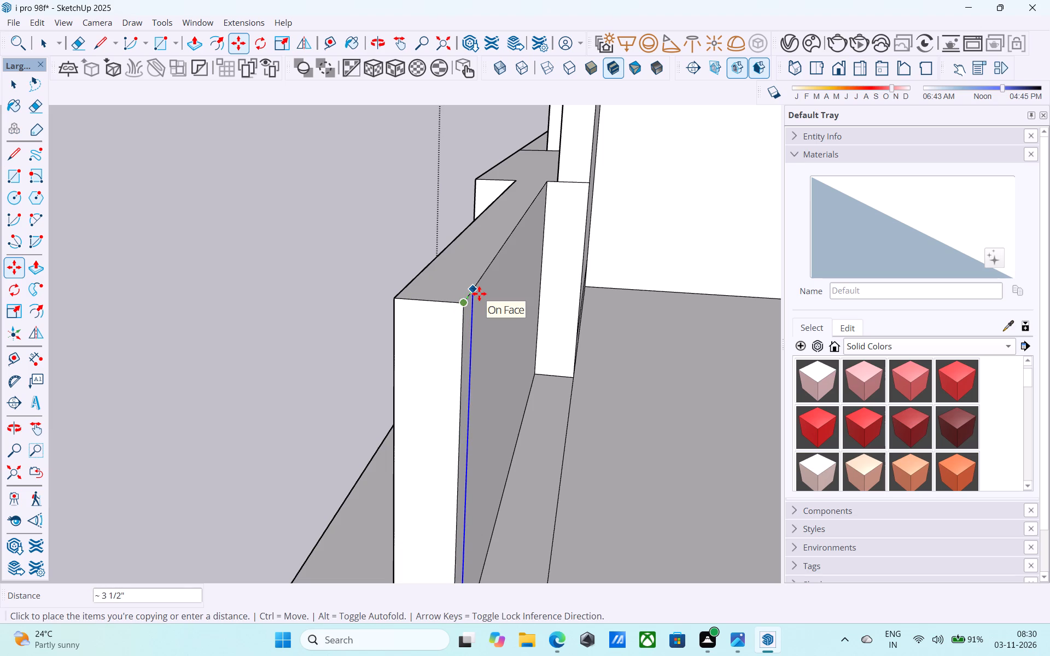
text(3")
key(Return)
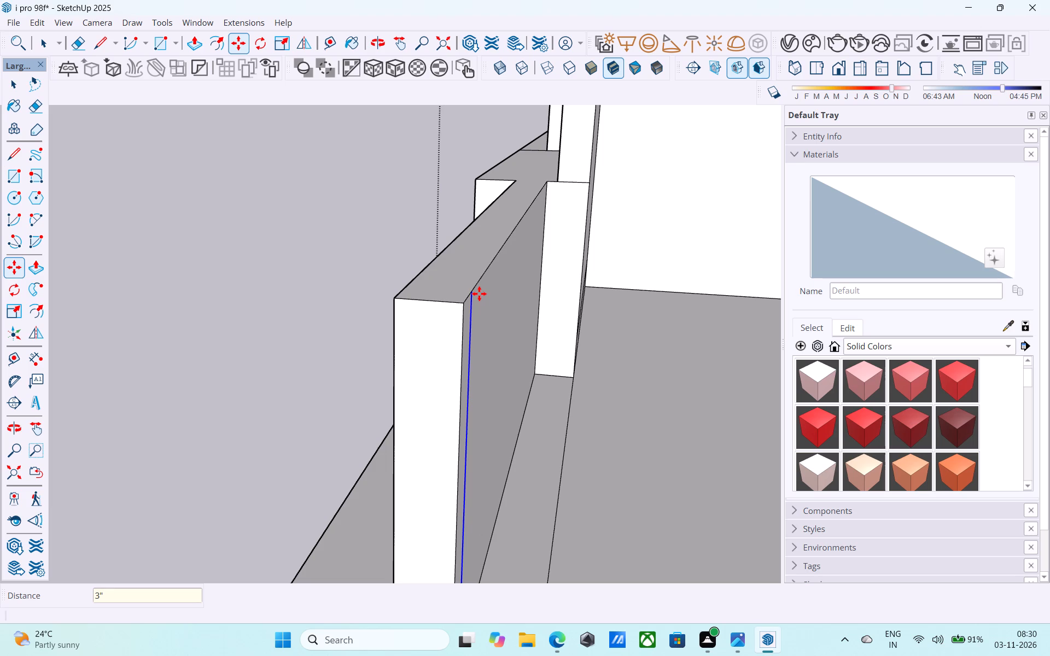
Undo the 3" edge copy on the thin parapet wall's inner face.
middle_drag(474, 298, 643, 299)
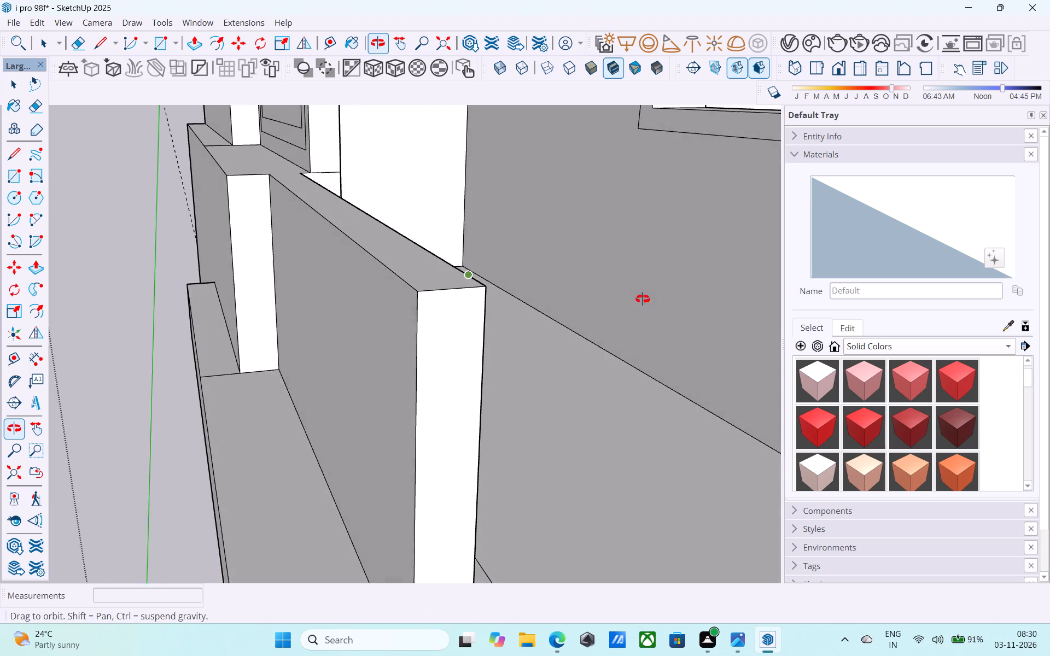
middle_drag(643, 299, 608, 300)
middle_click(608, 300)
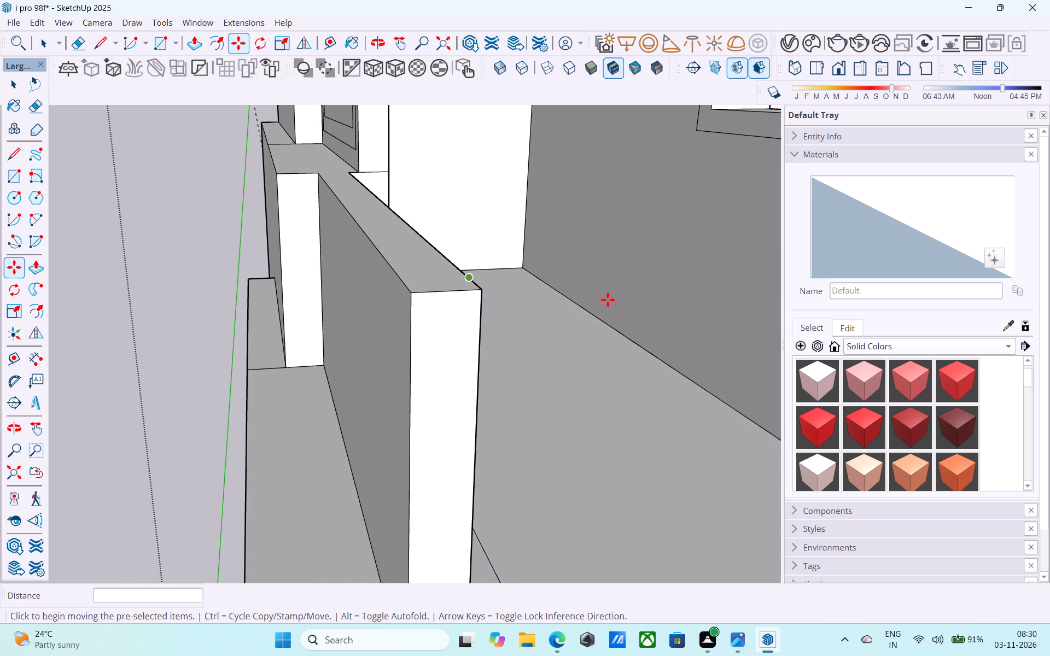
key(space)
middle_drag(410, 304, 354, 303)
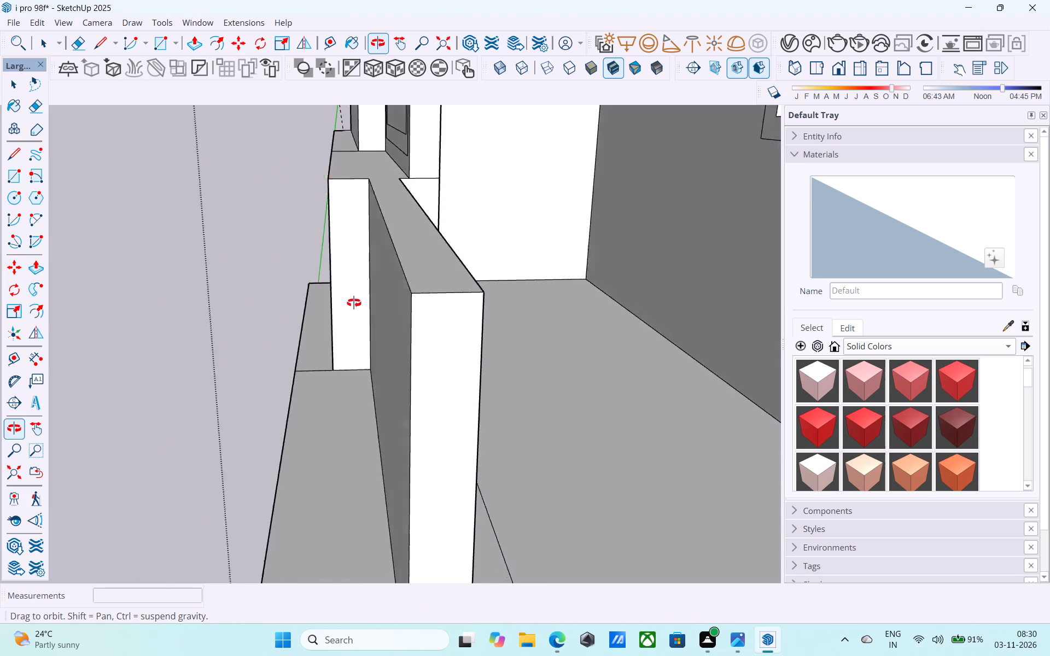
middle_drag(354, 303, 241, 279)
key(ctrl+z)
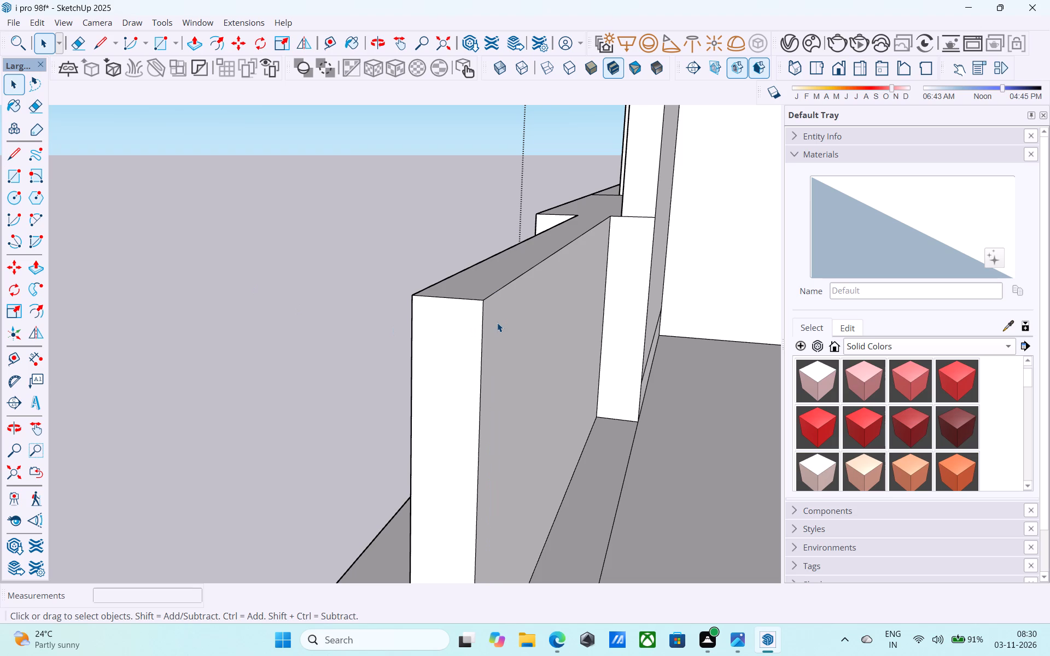
Push the thin parapet wall's inner face in by 3" to make the wall thinner.
click(504, 329)
key(p)
click(518, 357)
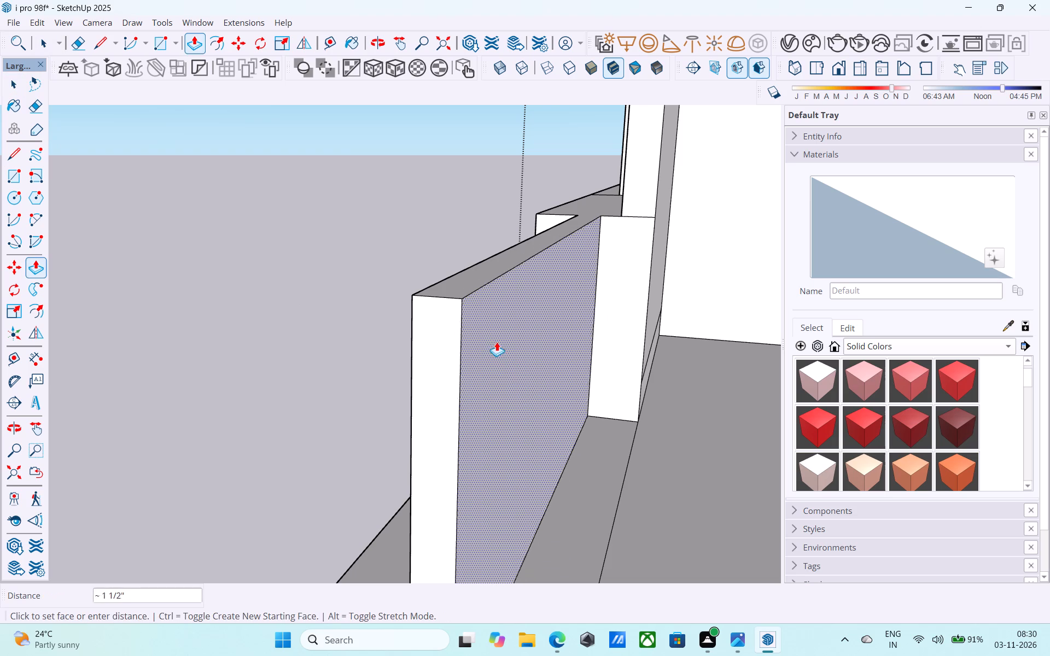
text(3")
key(Return)
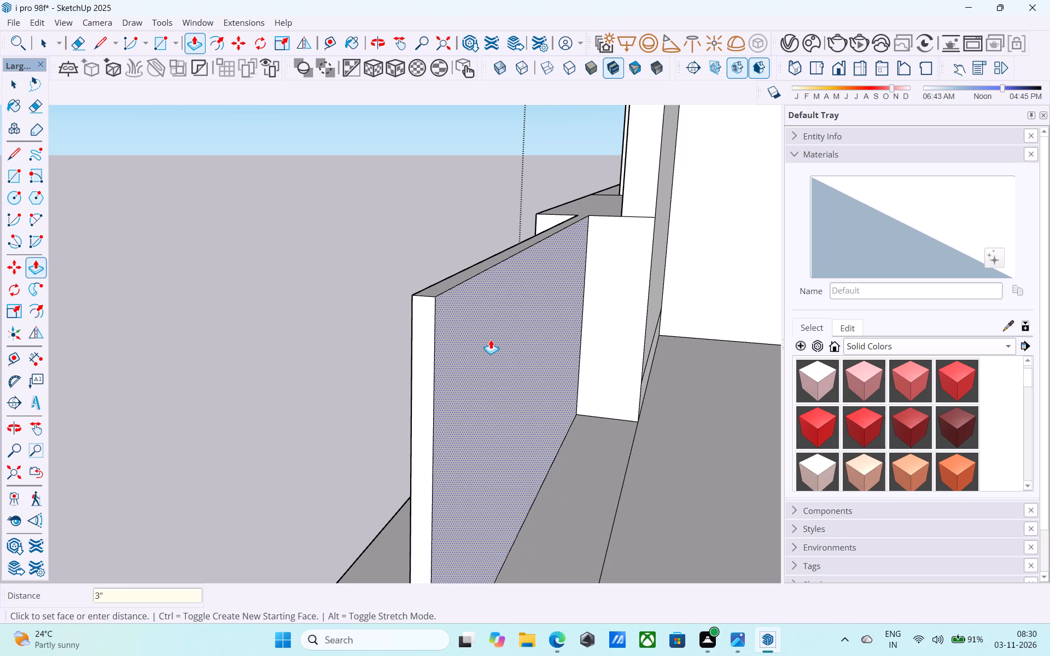
key(space)
Copy the inner vertical edge at the thin parapet wall's free end a short distance along its inner face.
middle_drag(497, 342, 561, 344)
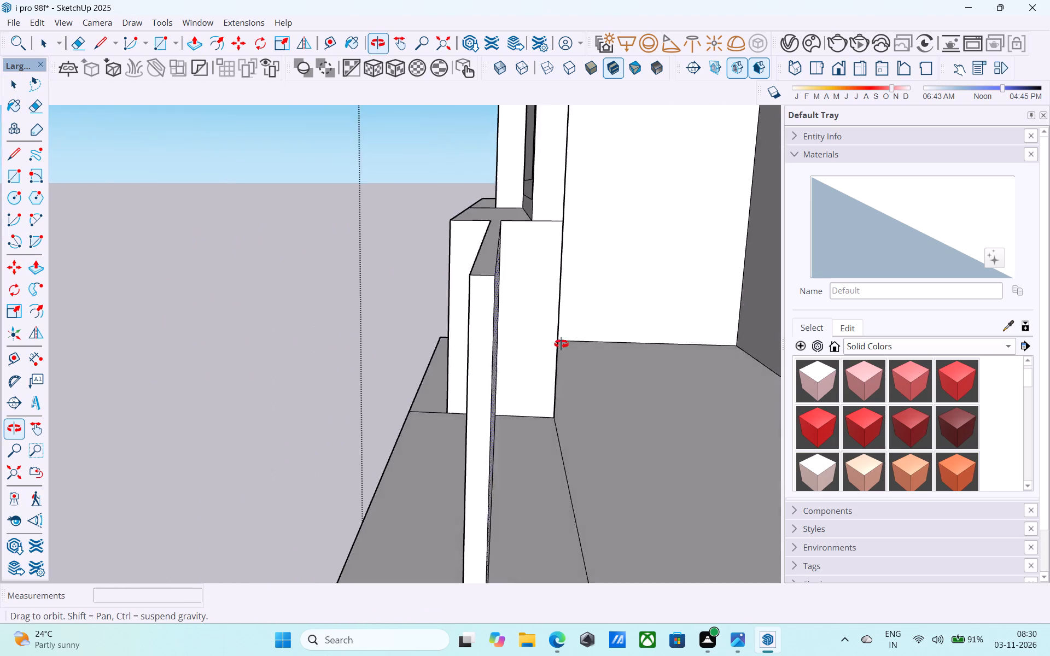
middle_drag(561, 344, 526, 339)
middle_click(526, 339)
click(459, 348)
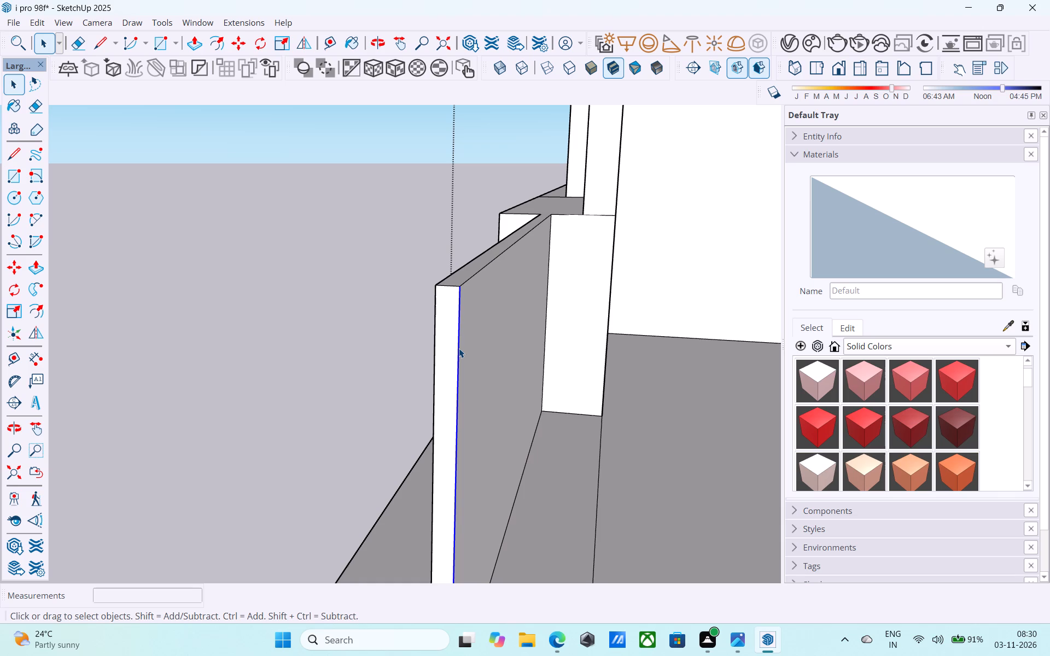
key(m)
click(459, 289)
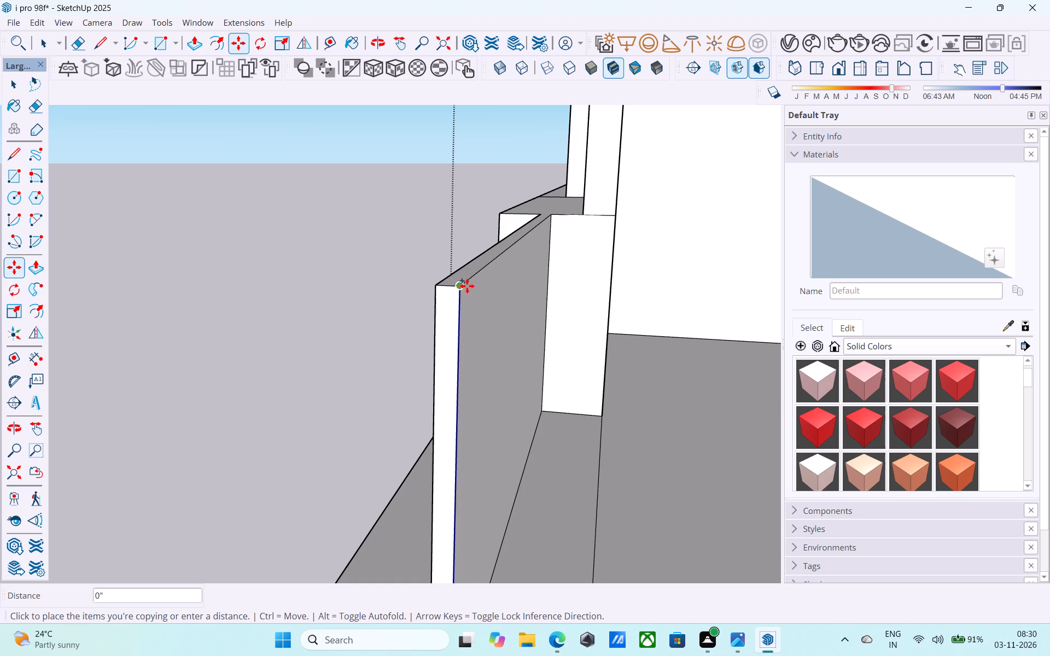
click(470, 284)
key(space)
Extrude the narrow end strip on the parapet's inner face 3' 7 1/2" back to the building wall as a side return.
click(464, 295)
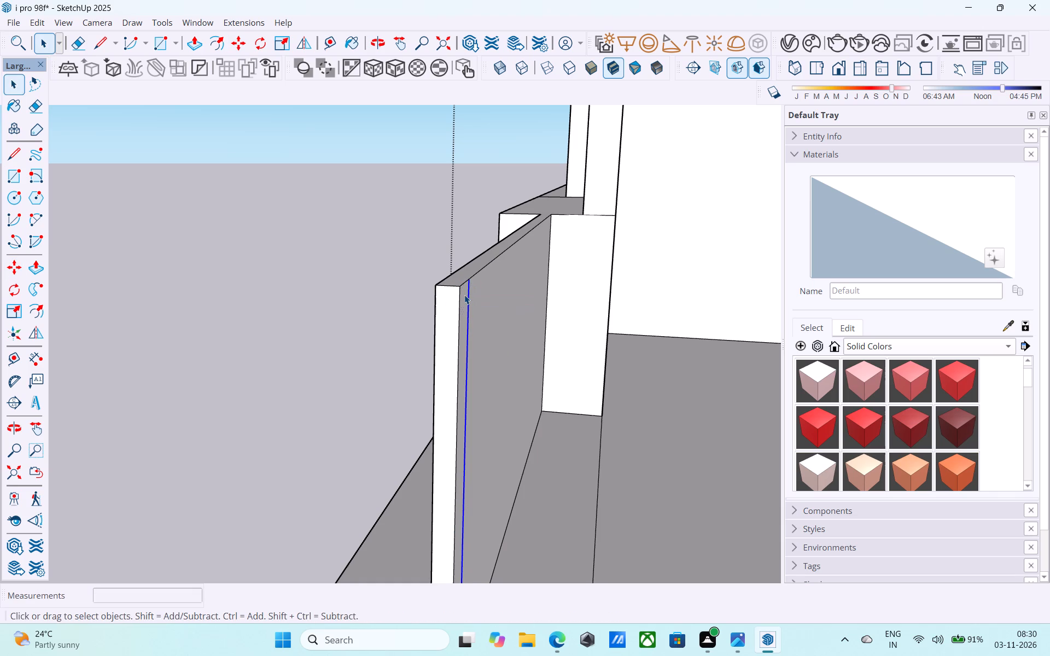
key(p)
click(464, 295)
middle_drag(474, 304, 889, 298)
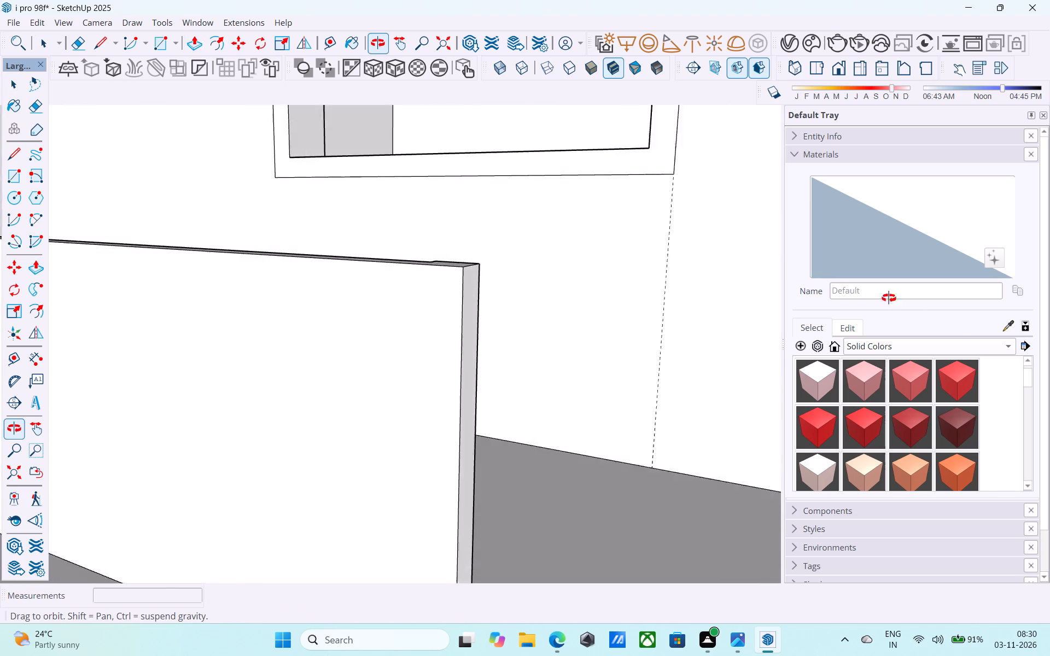
middle_drag(889, 298, 915, 302)
click(628, 198)
click(574, 259)
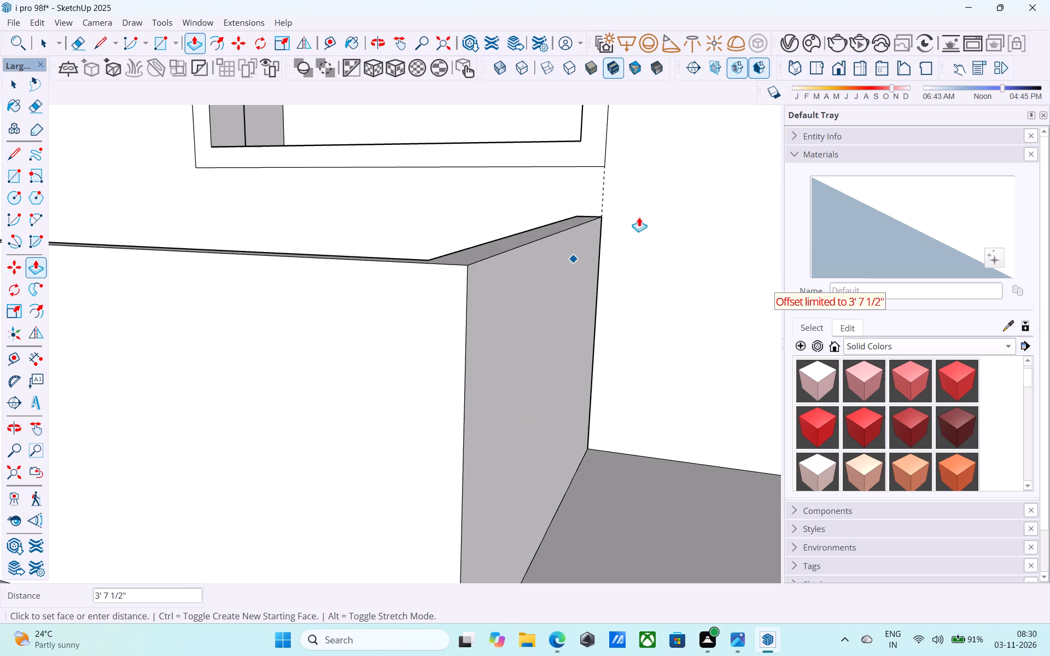
click(660, 203)
scroll(656, 206, down, 10)
scroll(585, 316, down, 4)
middle_drag(569, 327, 489, 371)
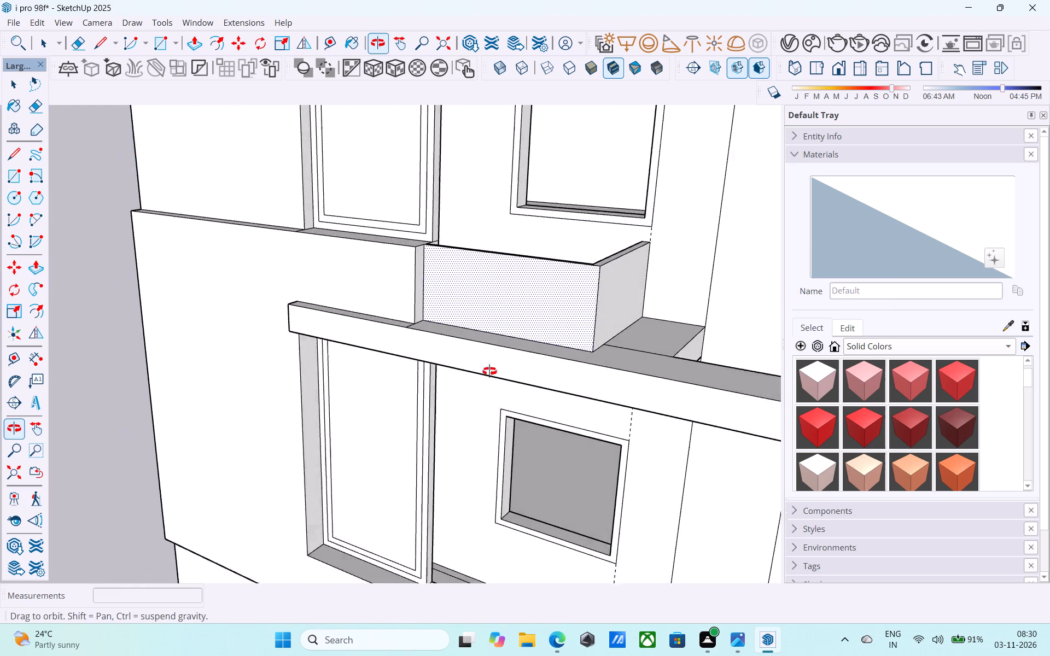
middle_drag(489, 371, 487, 406)
key(space)
Draw a short closing line across the parapet's top where it meets the projecting wall.
middle_drag(571, 328, 531, 396)
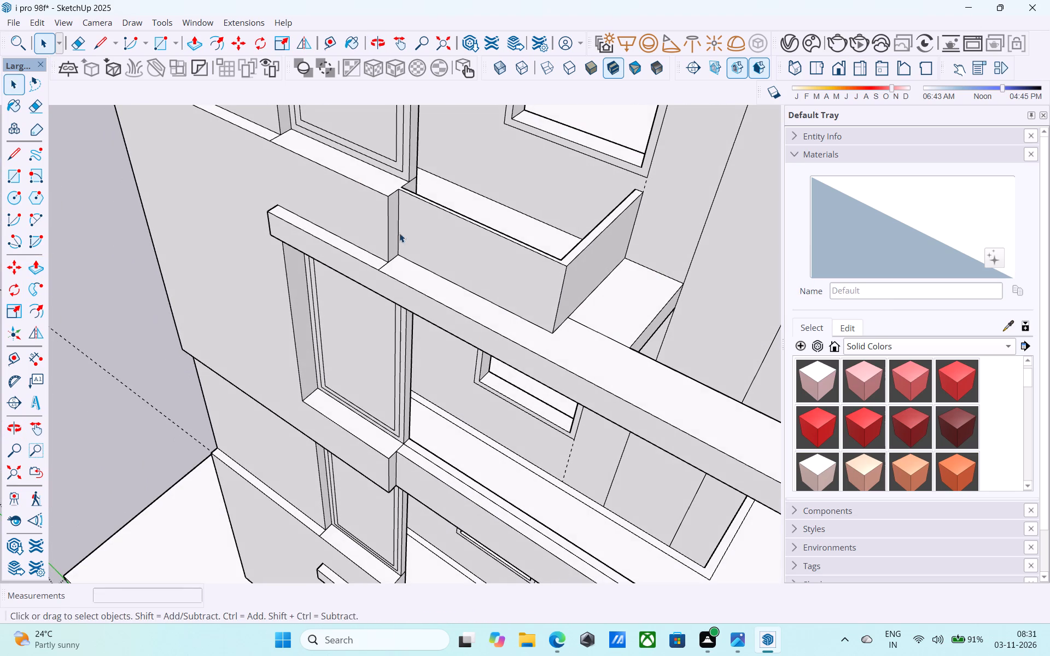
scroll(388, 185, up, 11)
key(l)
click(419, 186)
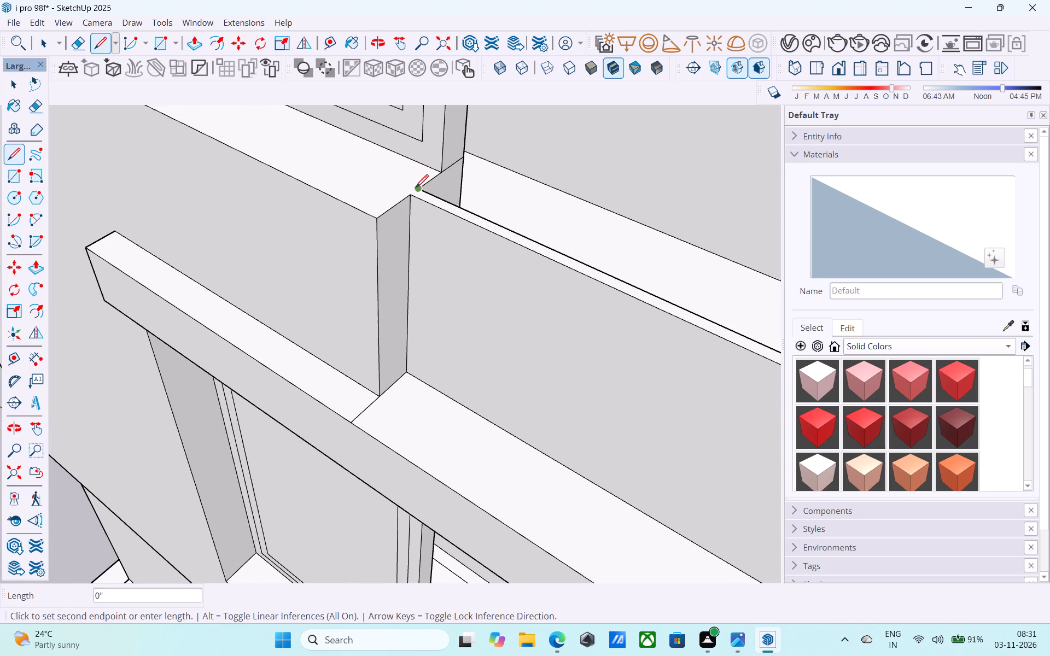
click(413, 201)
key(space)
Copy the outer top edges of the parapet's front and side faces down to the parapet's base.
scroll(399, 209, down, 10)
scroll(351, 267, down, 6)
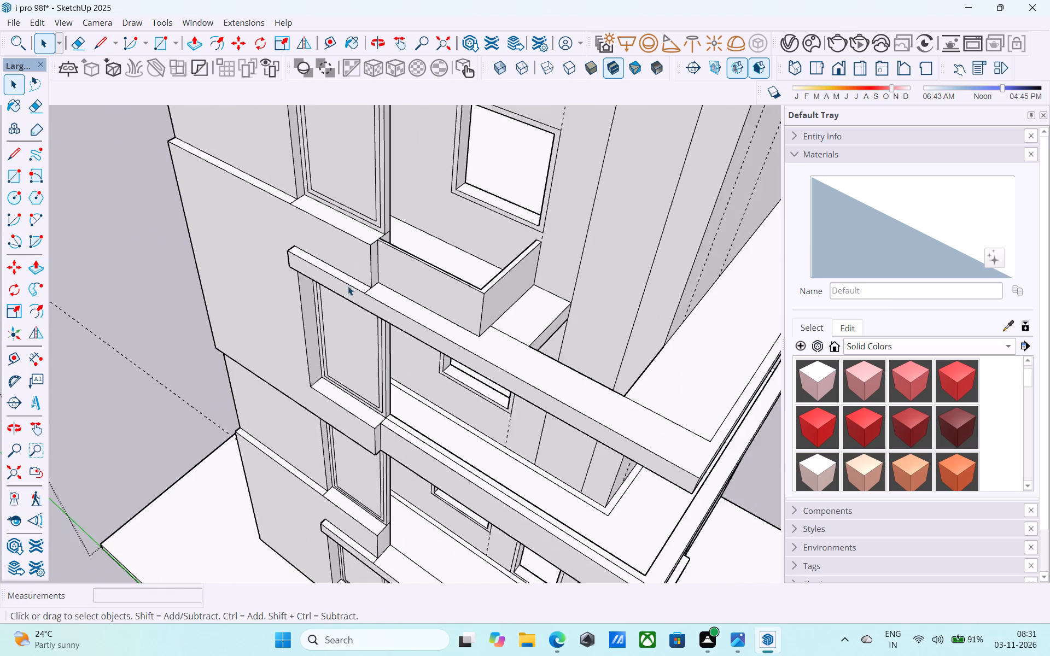
middle_drag(348, 276, 389, 113)
middle_click(389, 113)
middle_drag(444, 250, 358, 327)
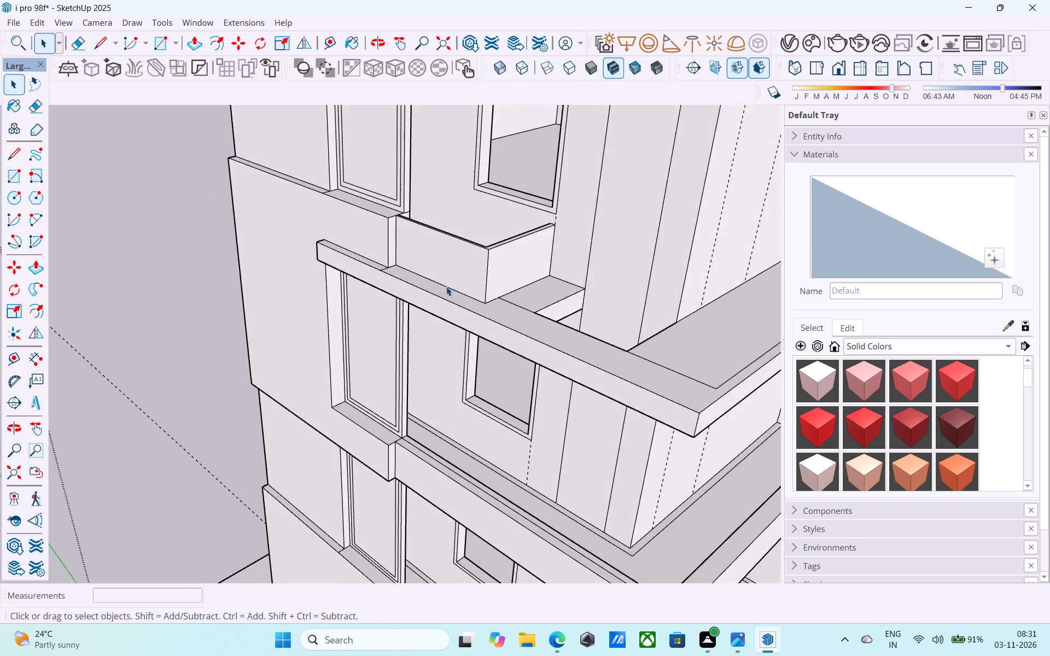
scroll(469, 263, up, 12)
click(480, 237)
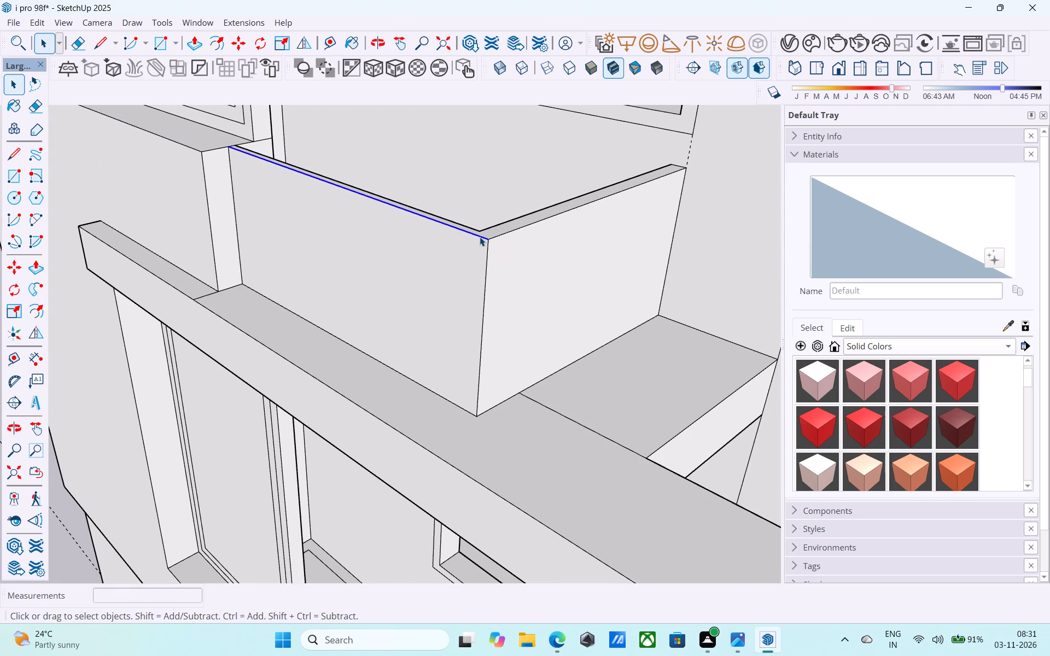
shift+click(521, 228)
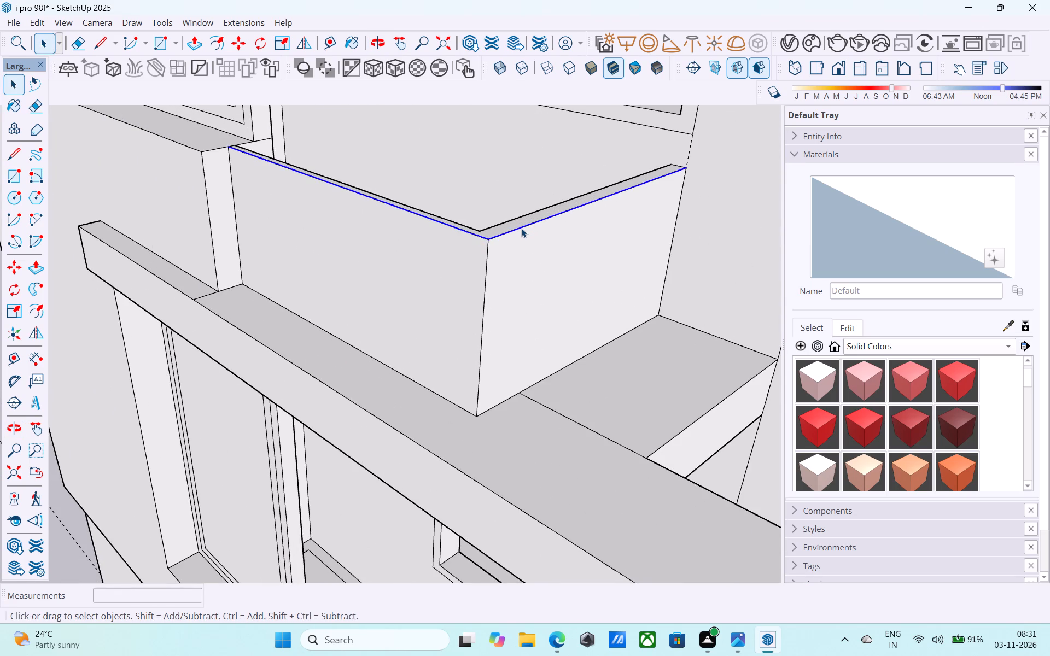
key(m)
click(487, 243)
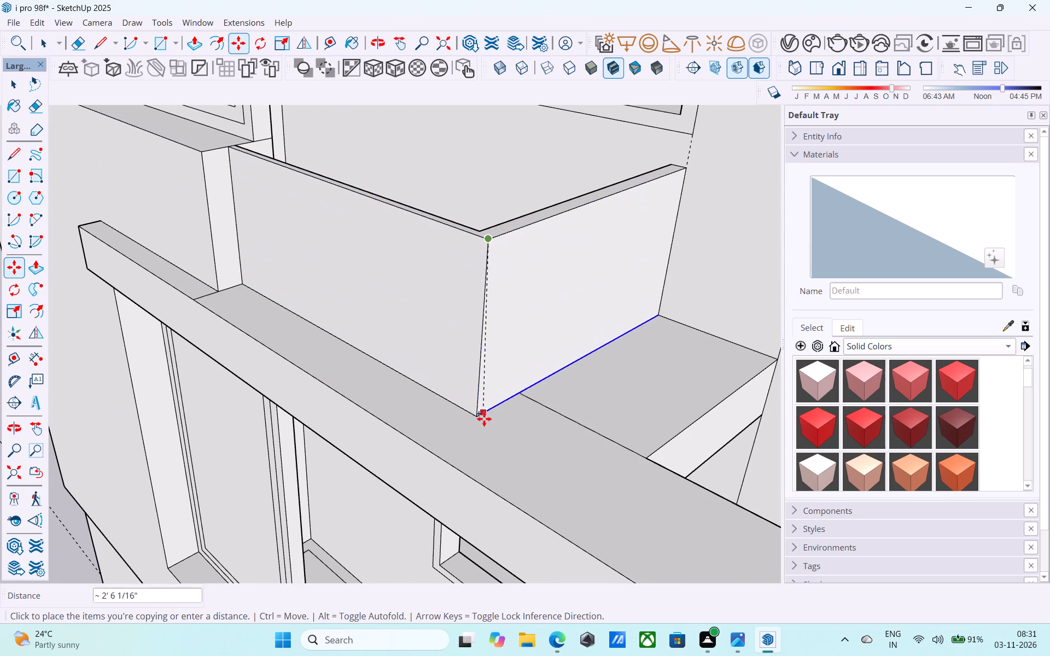
click(481, 418)
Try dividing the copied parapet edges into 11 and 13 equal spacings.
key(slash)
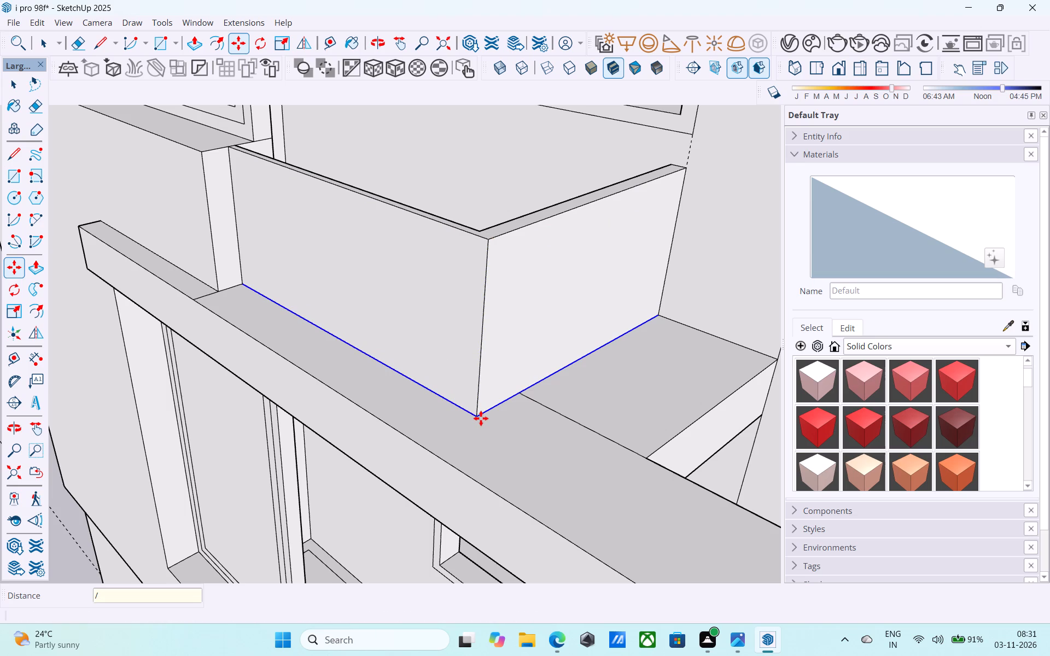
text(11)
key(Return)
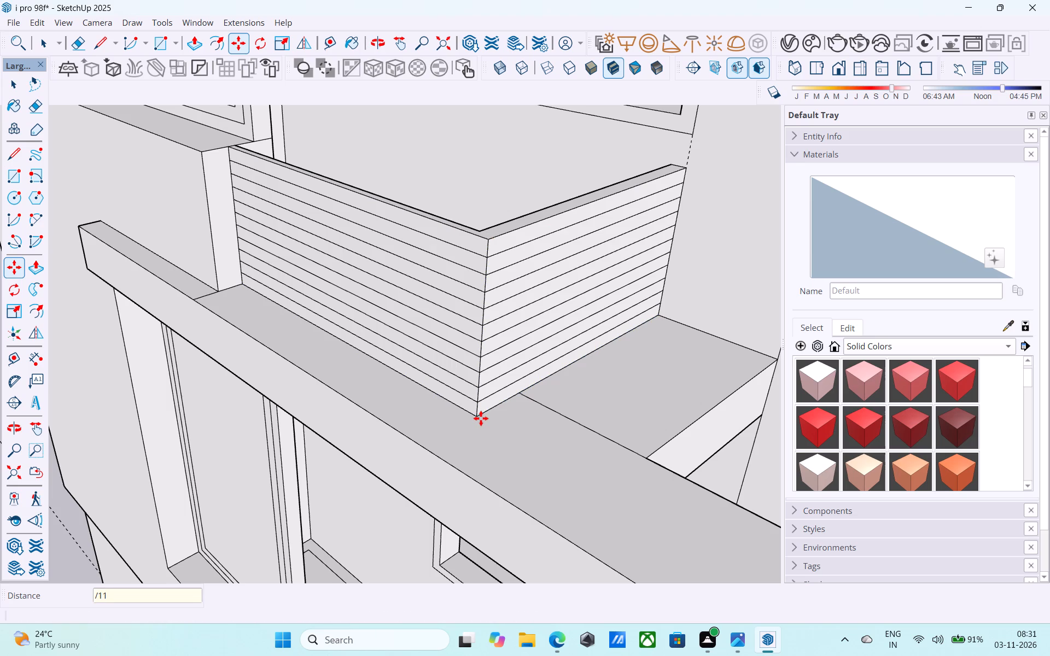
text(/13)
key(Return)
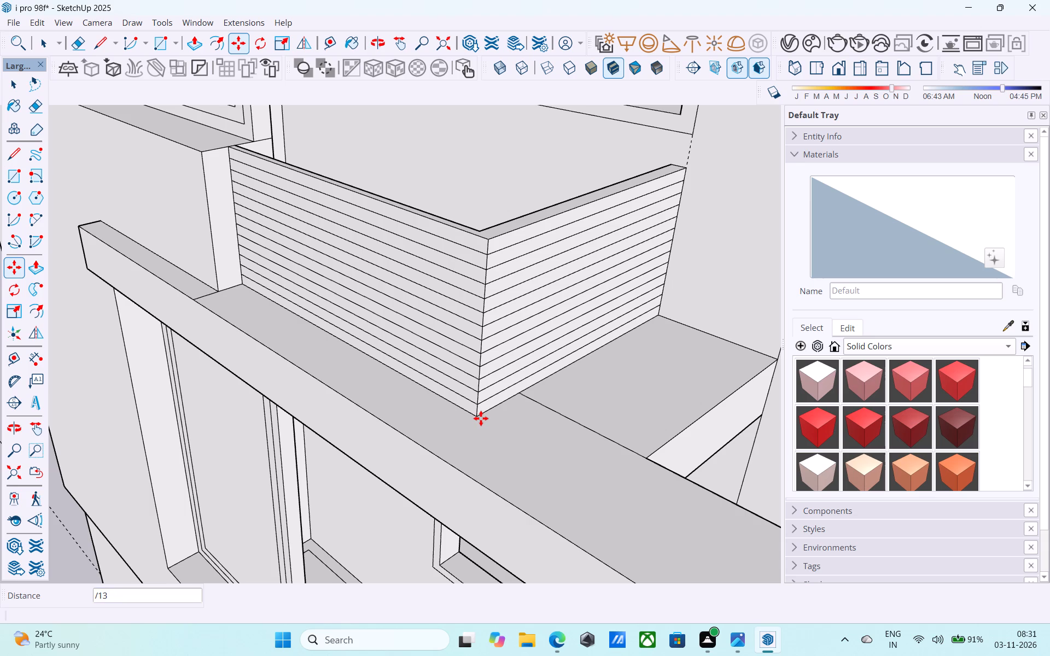
Divide the copied edges into 15 equal spacings down the parapet's front and side faces.
key(slash)
text(15)
key(Return)
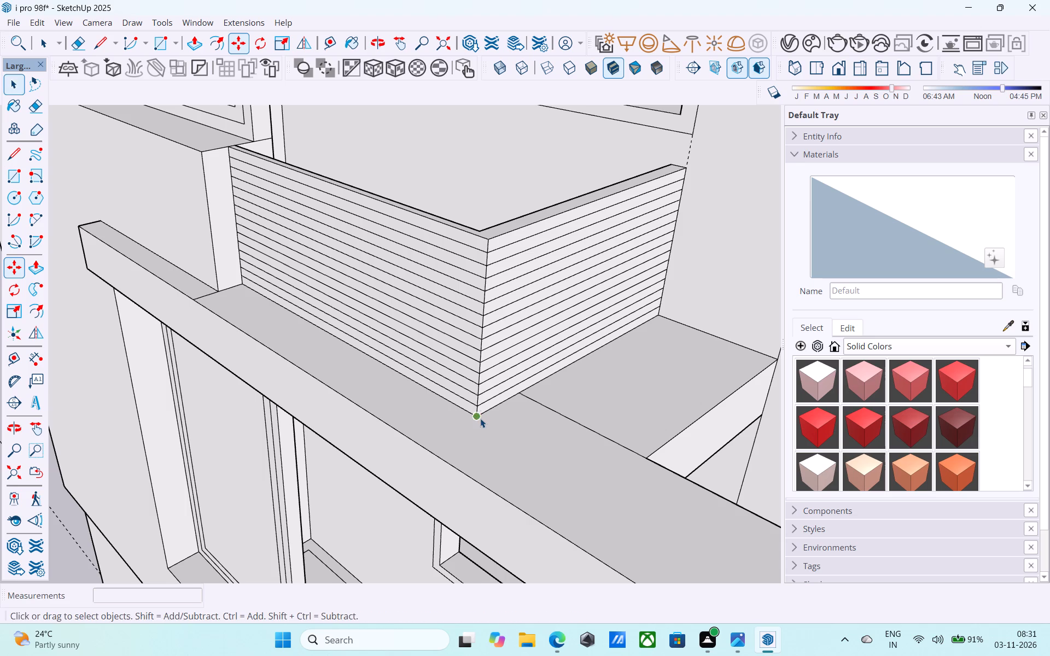
key(space)
Measure the front parapet wall's thickness at its inner corner.
scroll(494, 400, down, 4)
shift+middle_drag(494, 400, 479, 522)
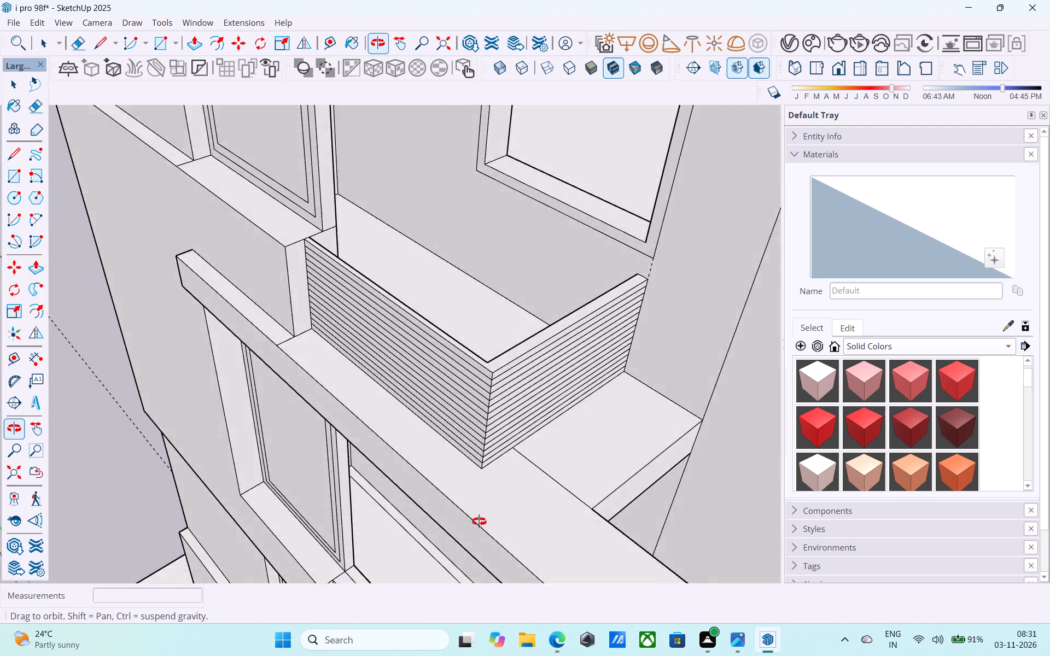
shift+middle_drag(479, 522, 769, 655)
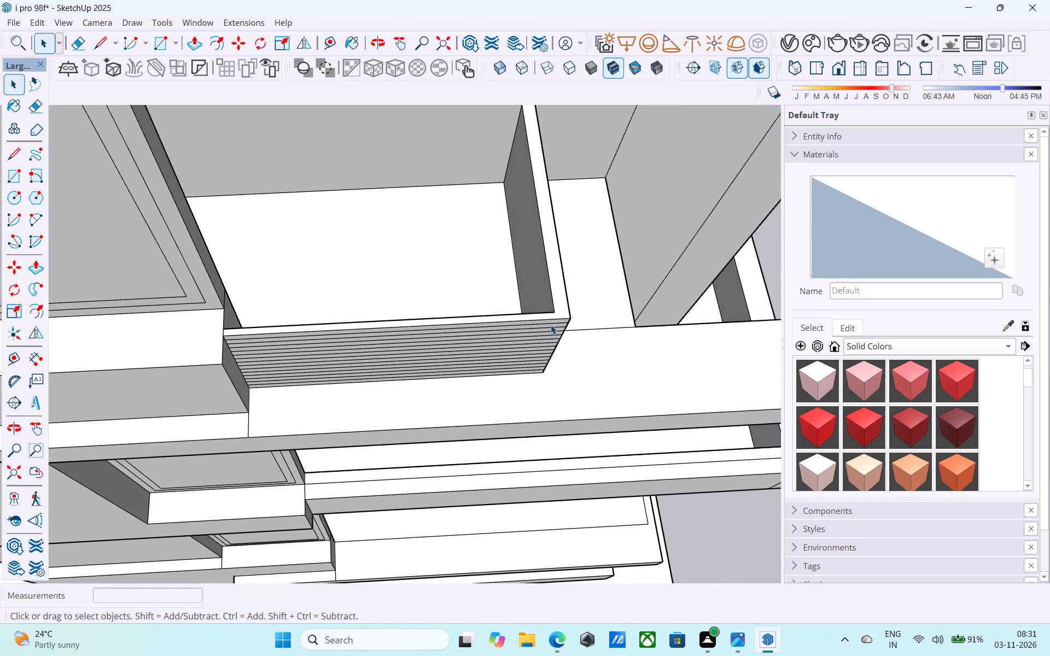
scroll(551, 325, up, 5)
key(l)
click(556, 303)
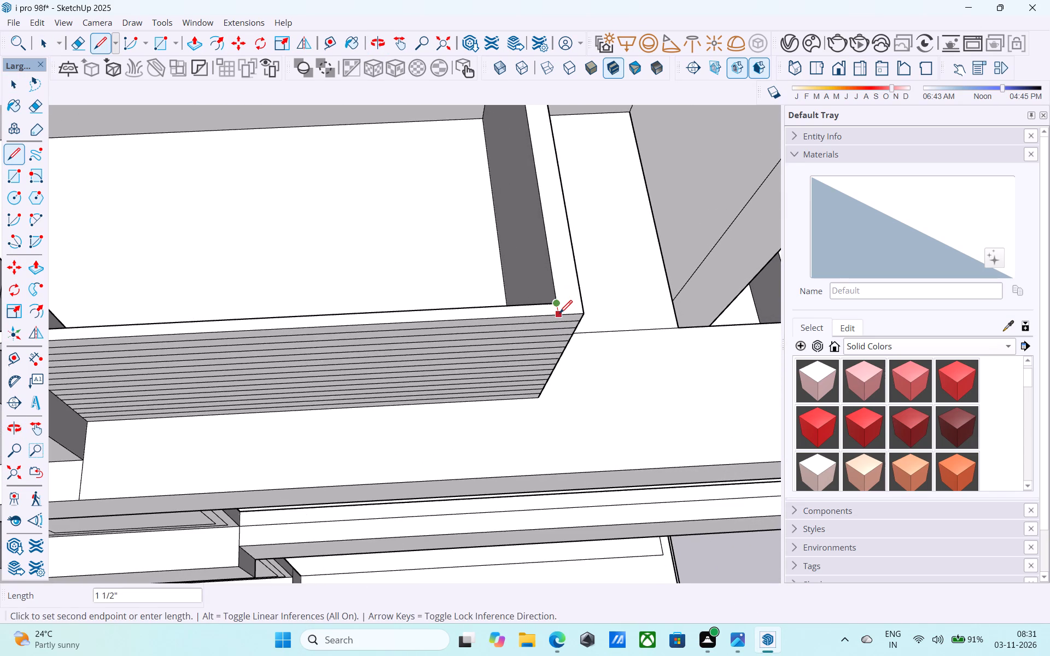
key(space)
Push the side parapet wall's inner face in by 1.5" to make that wall thinner.
click(543, 282)
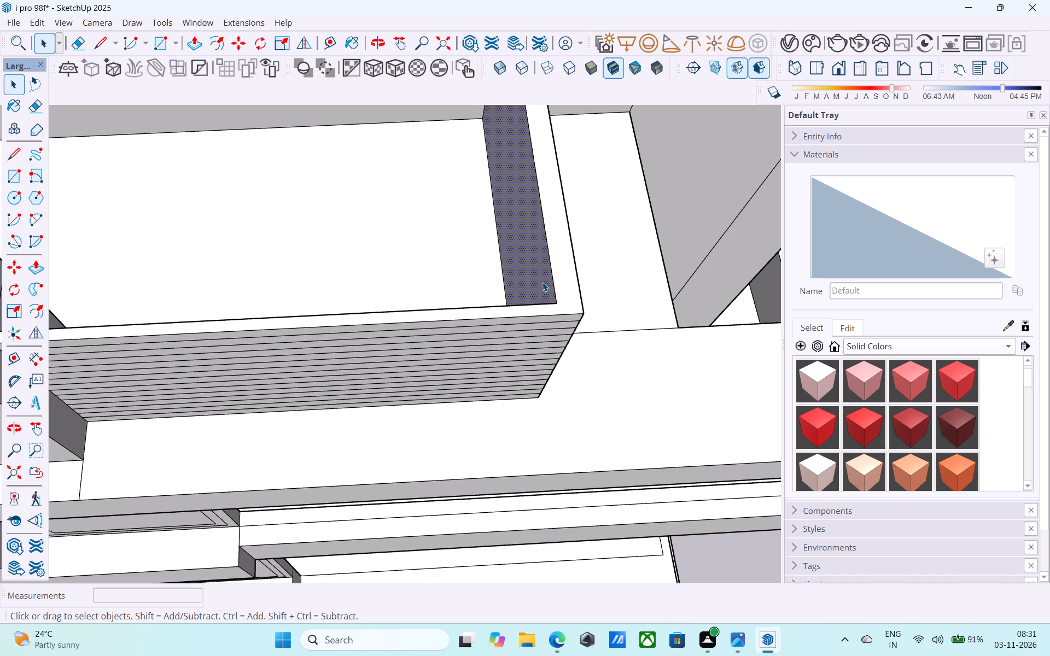
key(p)
click(542, 282)
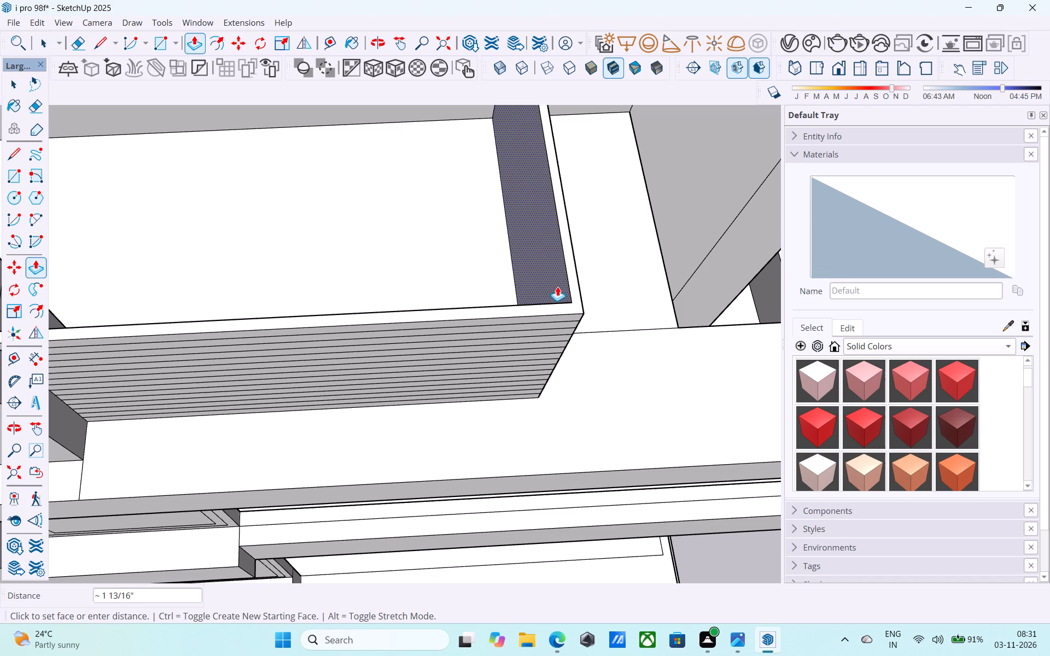
text(1.5")
key(Return)
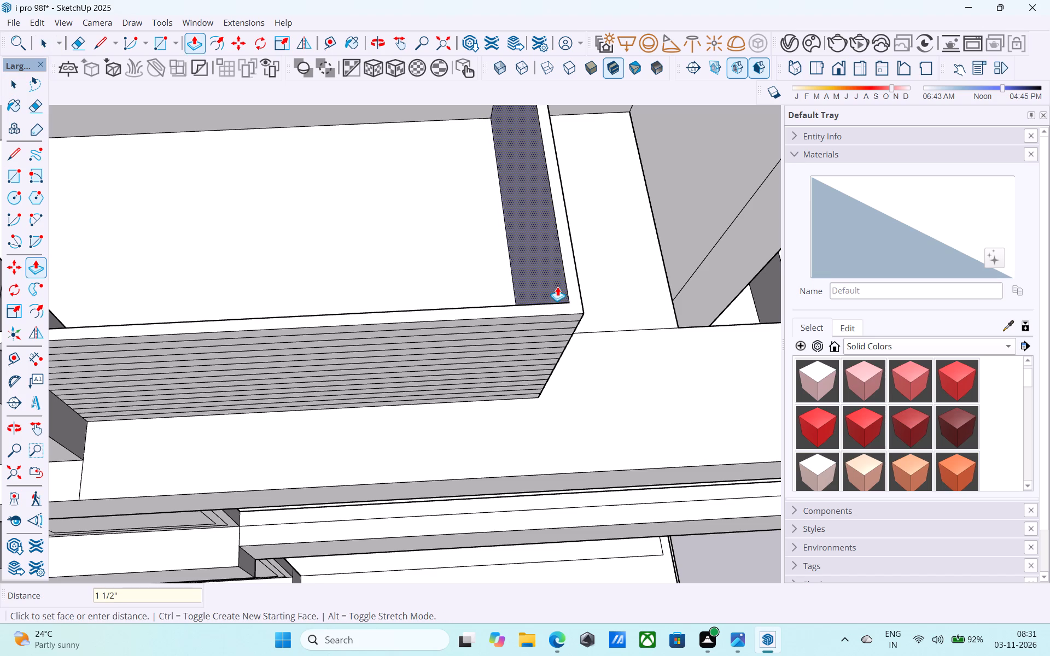
key(space)
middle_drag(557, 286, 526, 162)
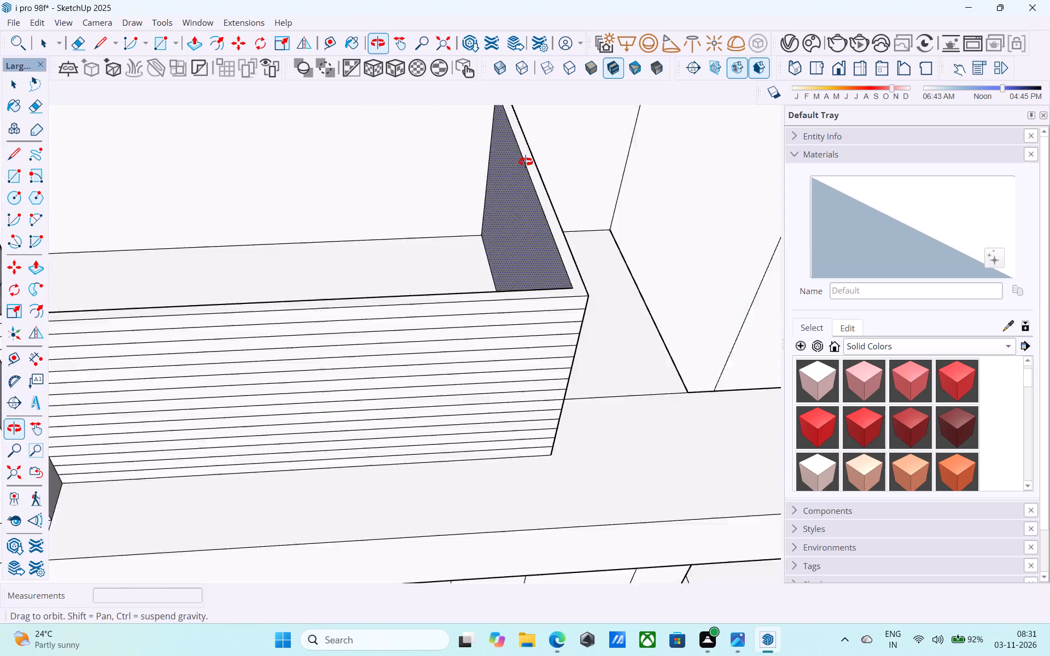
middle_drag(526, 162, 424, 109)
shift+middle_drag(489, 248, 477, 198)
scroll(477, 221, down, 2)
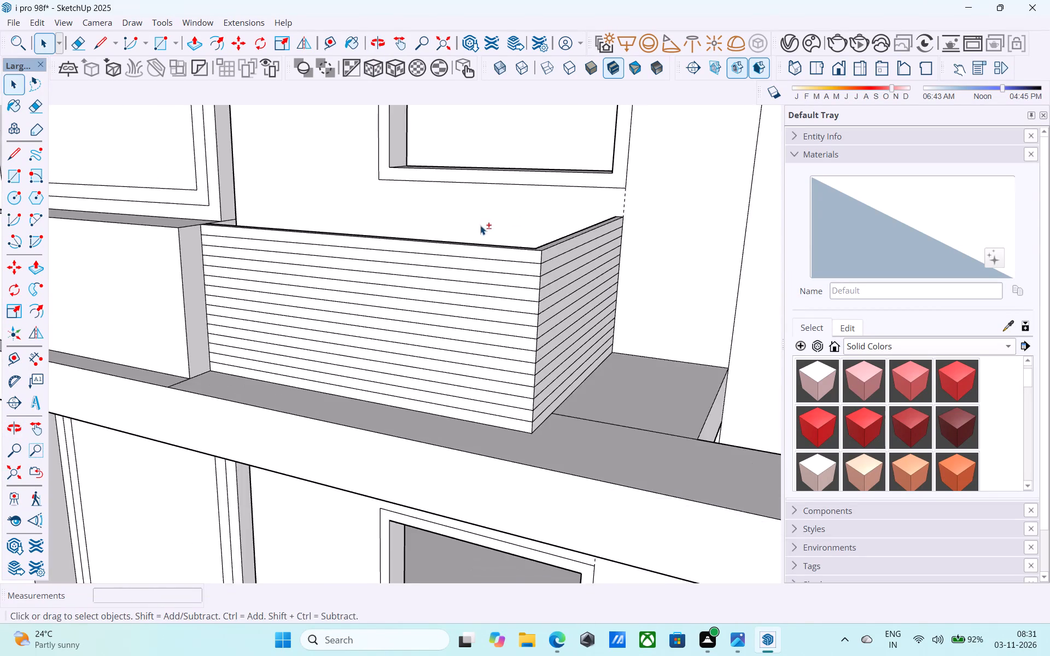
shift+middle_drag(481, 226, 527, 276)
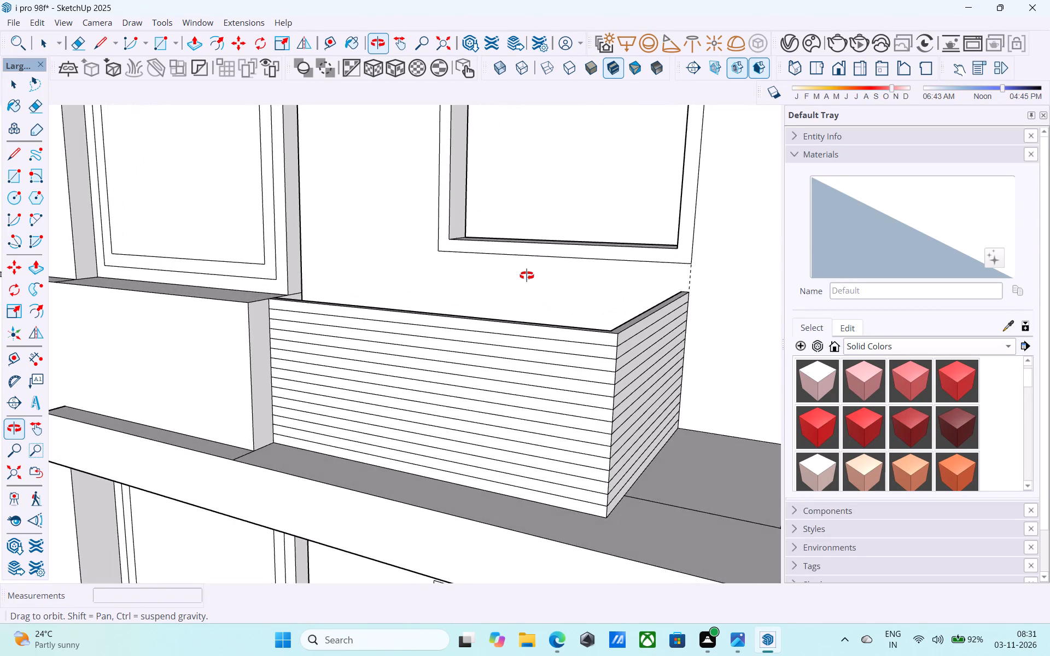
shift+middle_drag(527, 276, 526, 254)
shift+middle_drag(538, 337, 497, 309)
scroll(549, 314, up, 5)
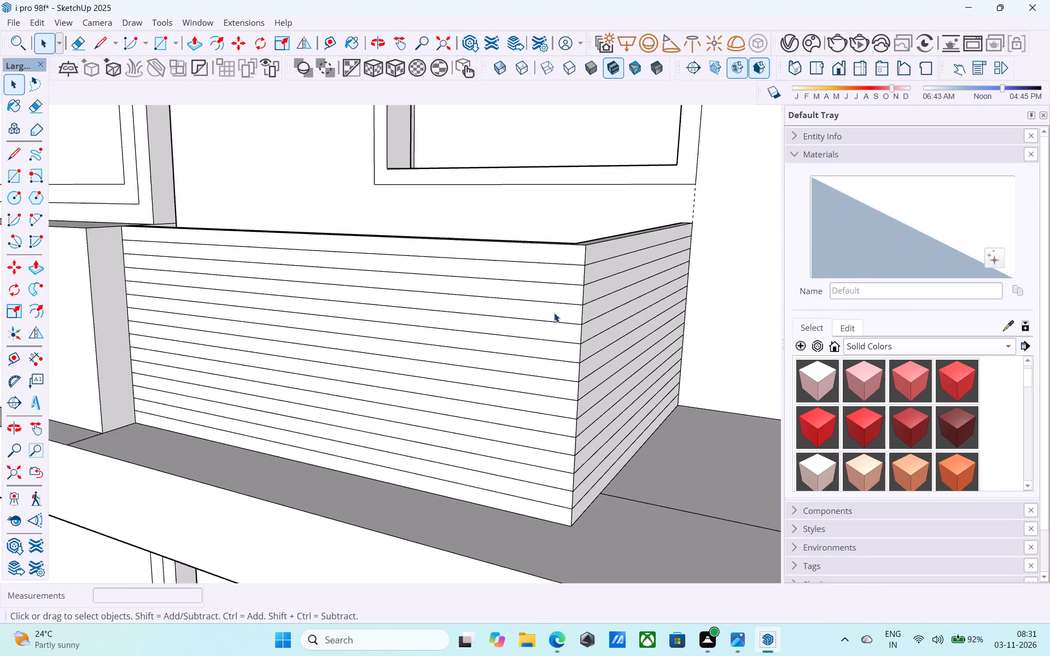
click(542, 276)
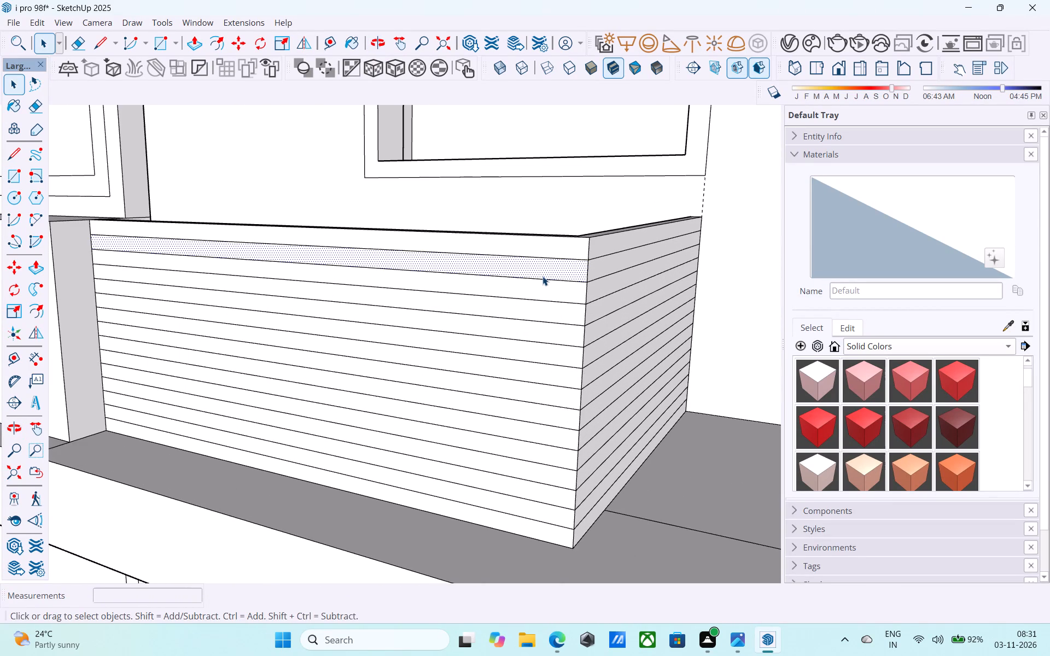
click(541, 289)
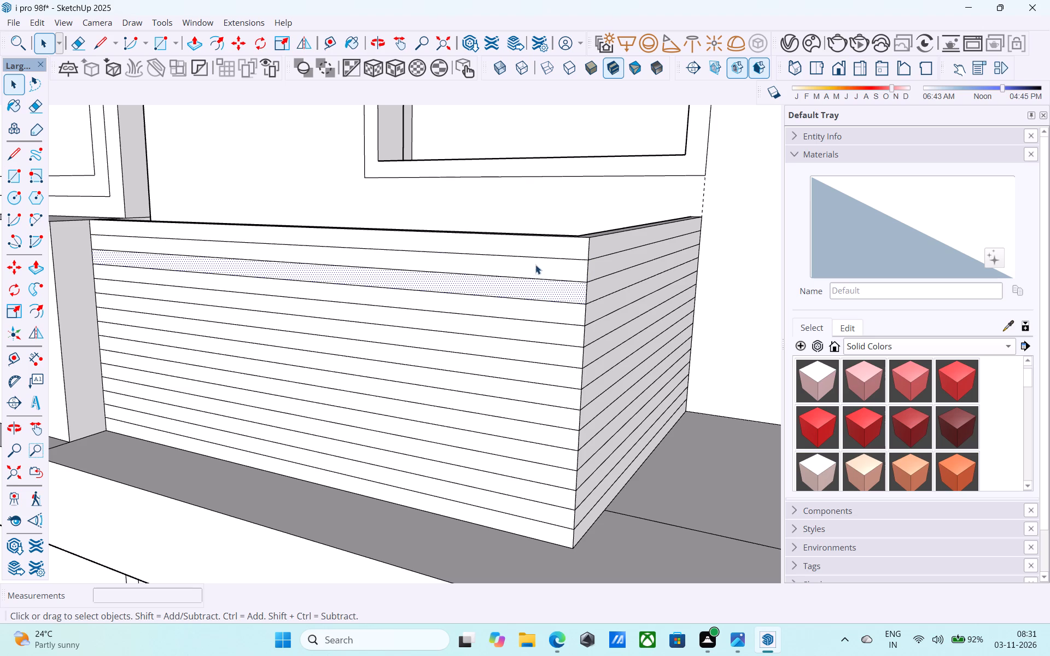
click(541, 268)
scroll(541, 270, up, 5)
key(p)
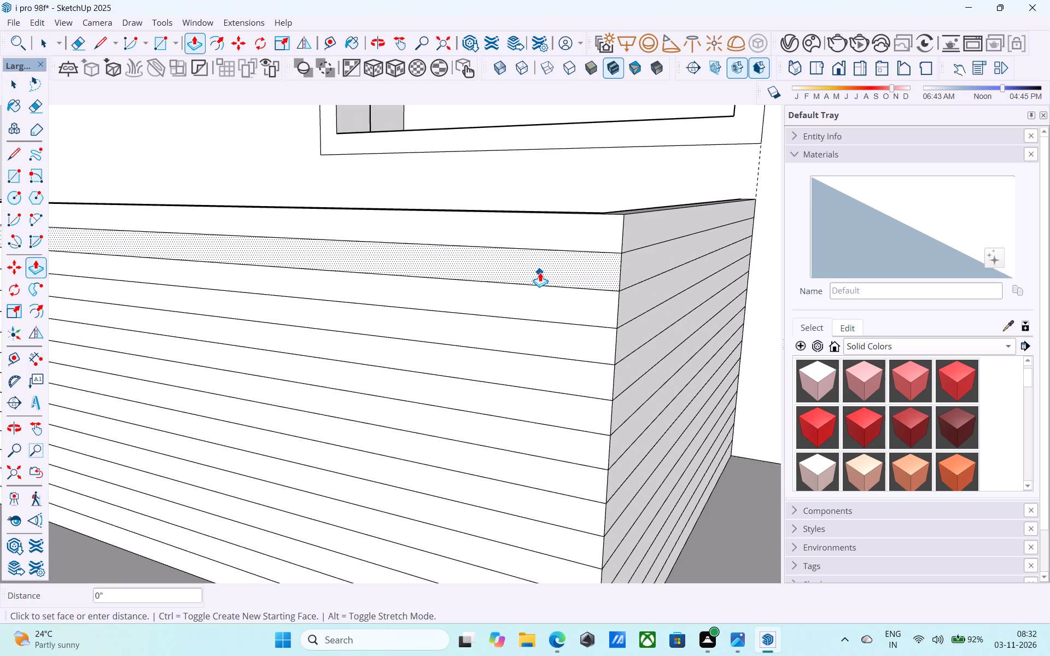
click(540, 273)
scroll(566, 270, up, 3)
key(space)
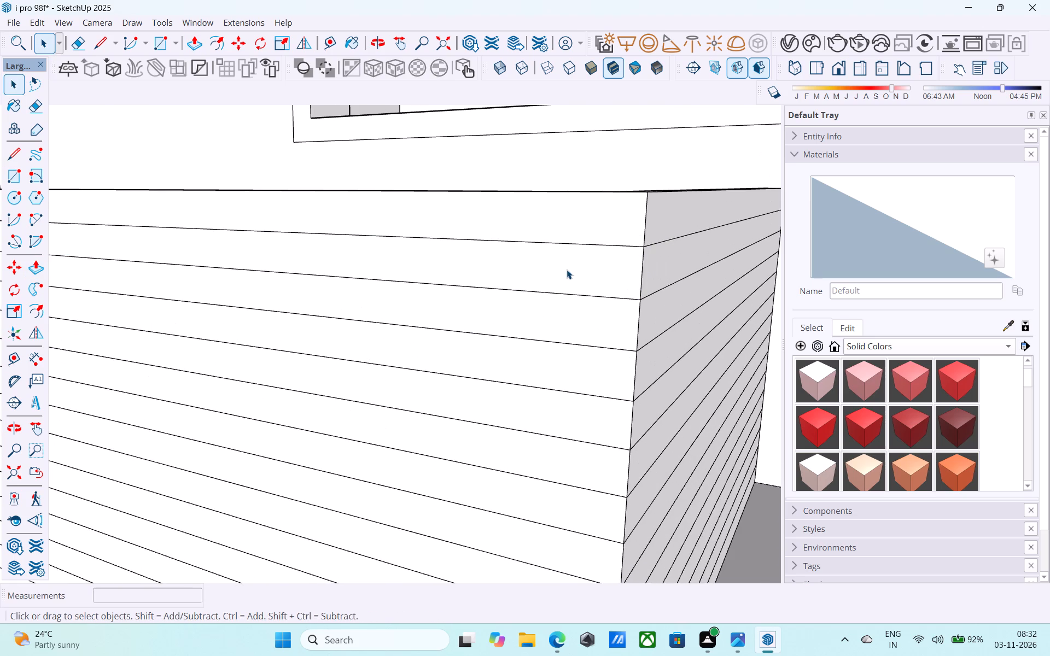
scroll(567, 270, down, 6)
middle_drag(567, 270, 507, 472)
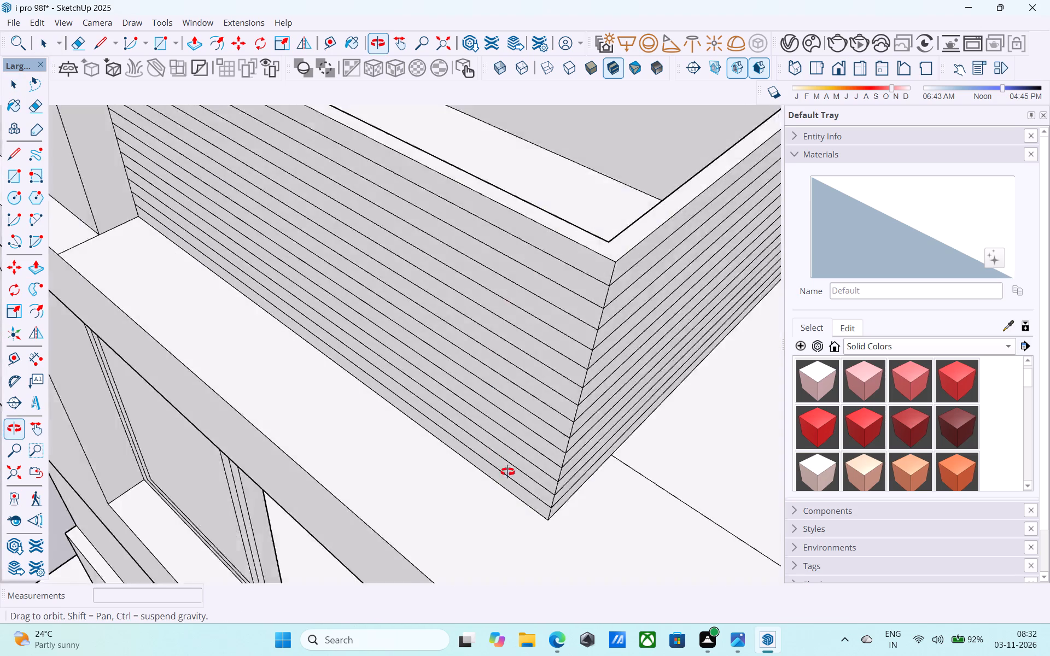
Examine the horizontal strip divisions on the parapet's front and side faces around their outer corner.
middle_drag(507, 472, 637, 523)
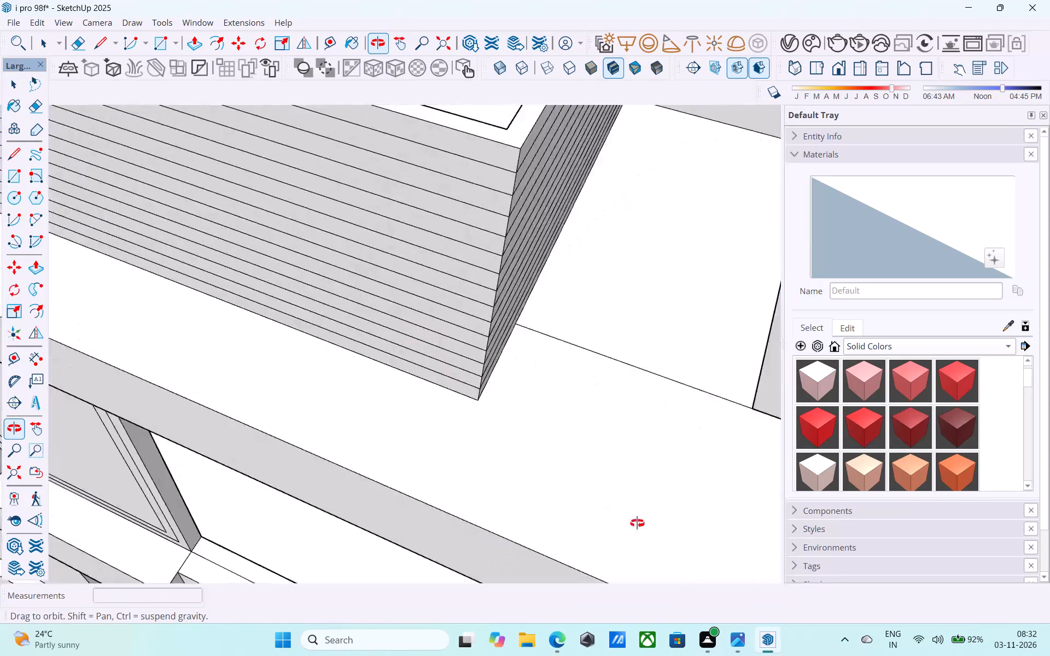
middle_drag(637, 523, 501, 225)
middle_drag(501, 225, 494, 238)
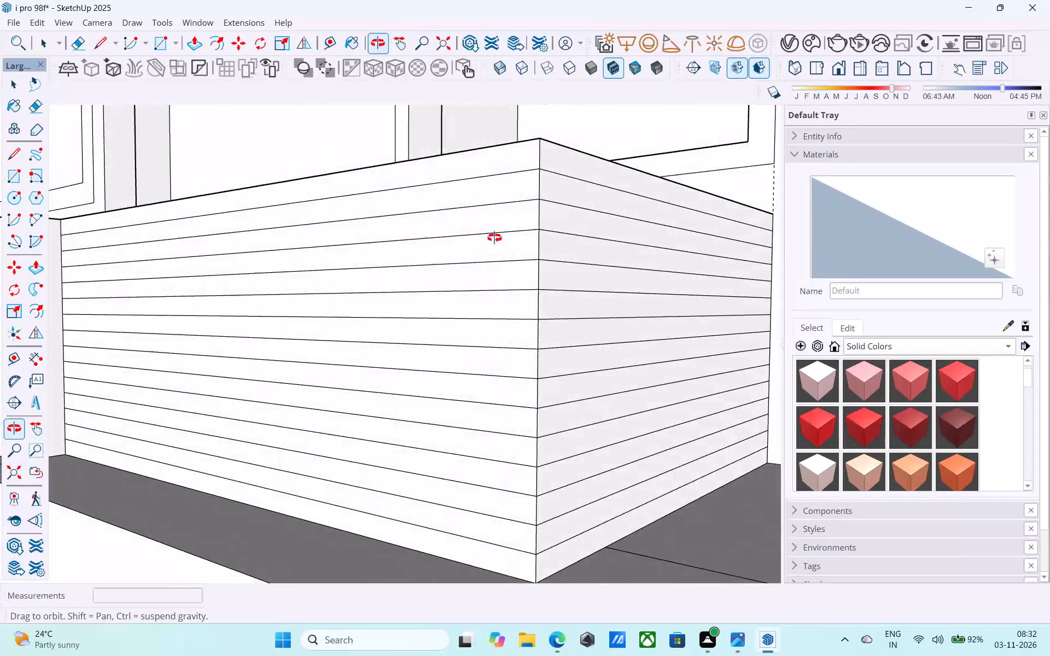
middle_drag(494, 238, 492, 302)
scroll(501, 315, down, 5)
scroll(411, 231, up, 5)
click(413, 226)
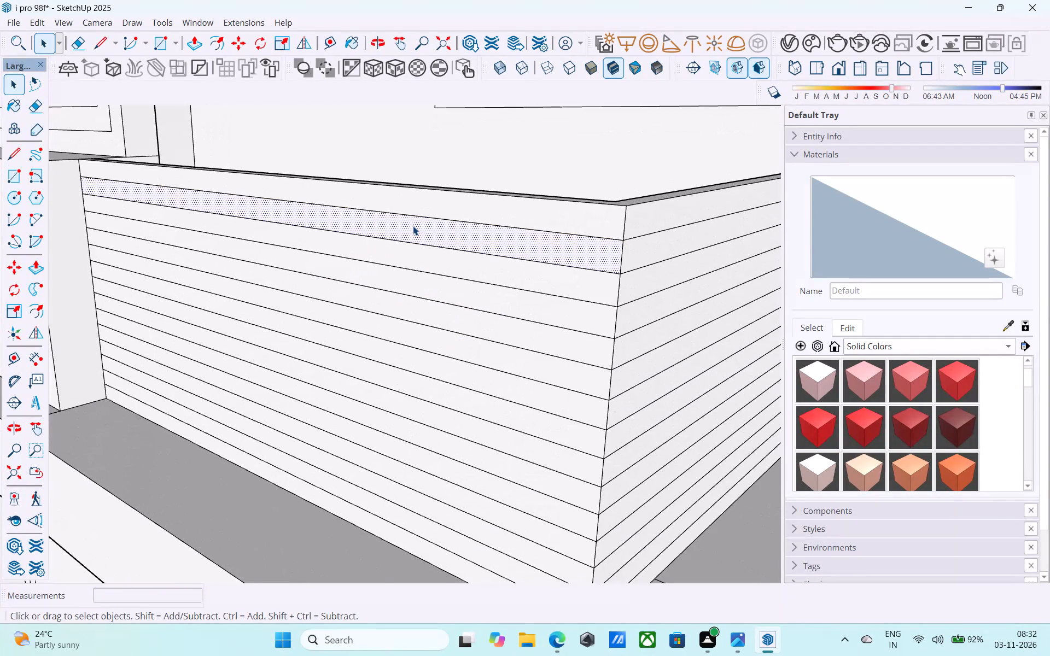
scroll(414, 226, down, 1)
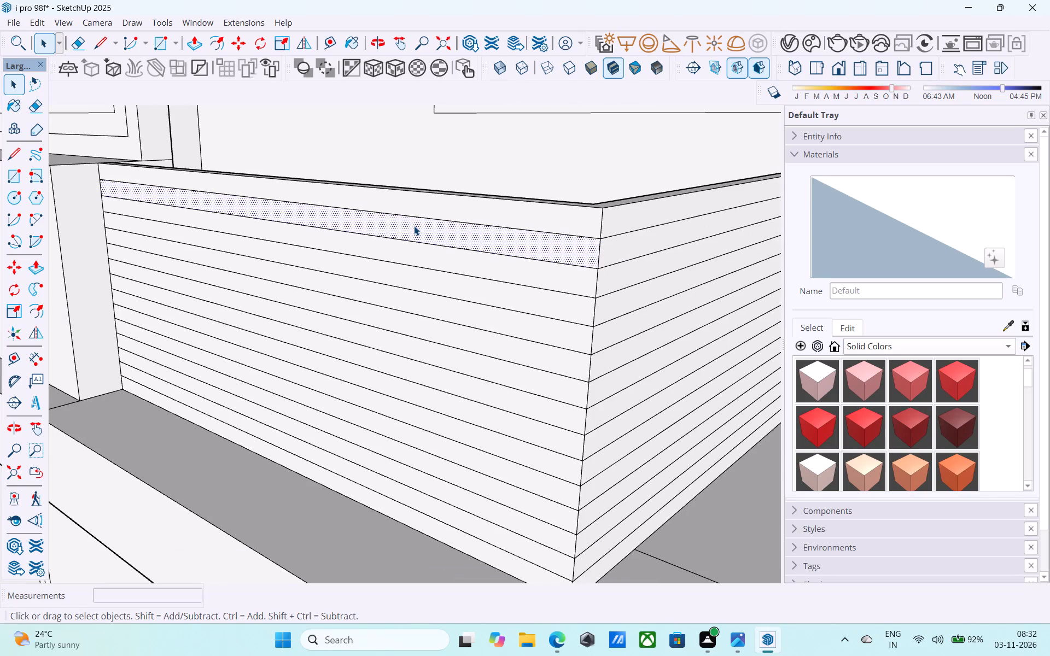
scroll(414, 226, down, 4)
scroll(526, 261, down, 3)
middle_drag(512, 257, 499, 254)
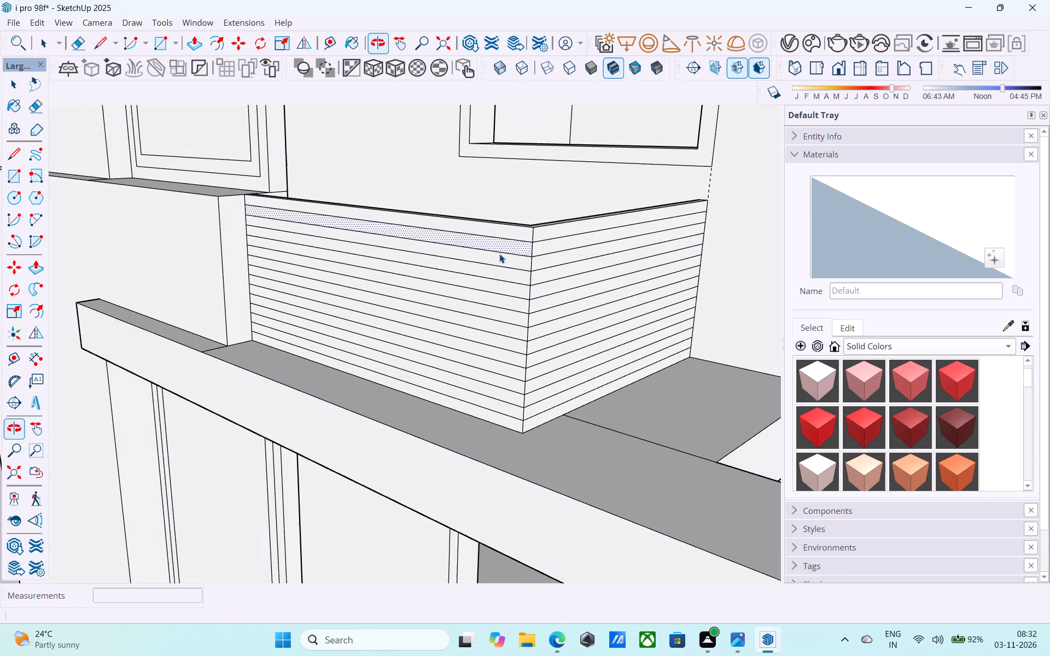
scroll(476, 235, up, 2)
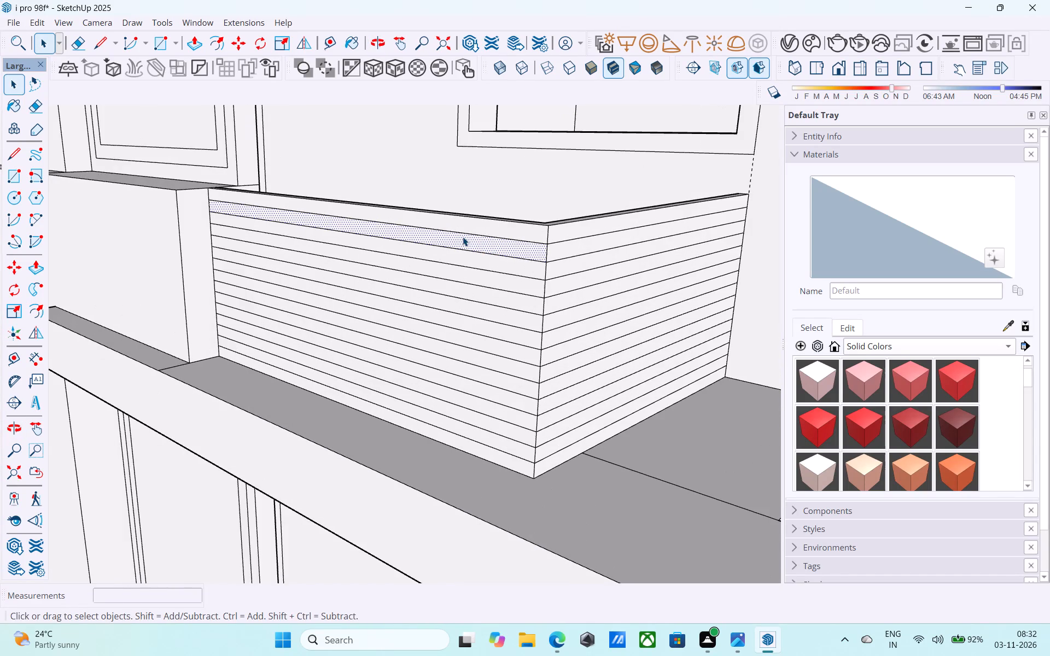
scroll(462, 237, up, 1)
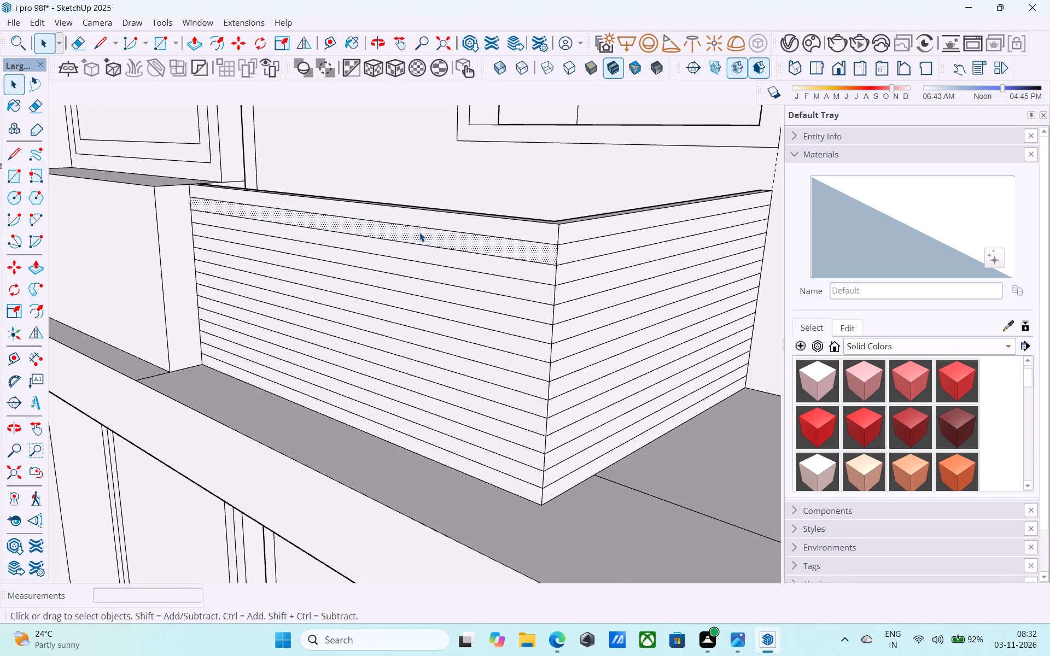
middle_drag(512, 256, 579, 253)
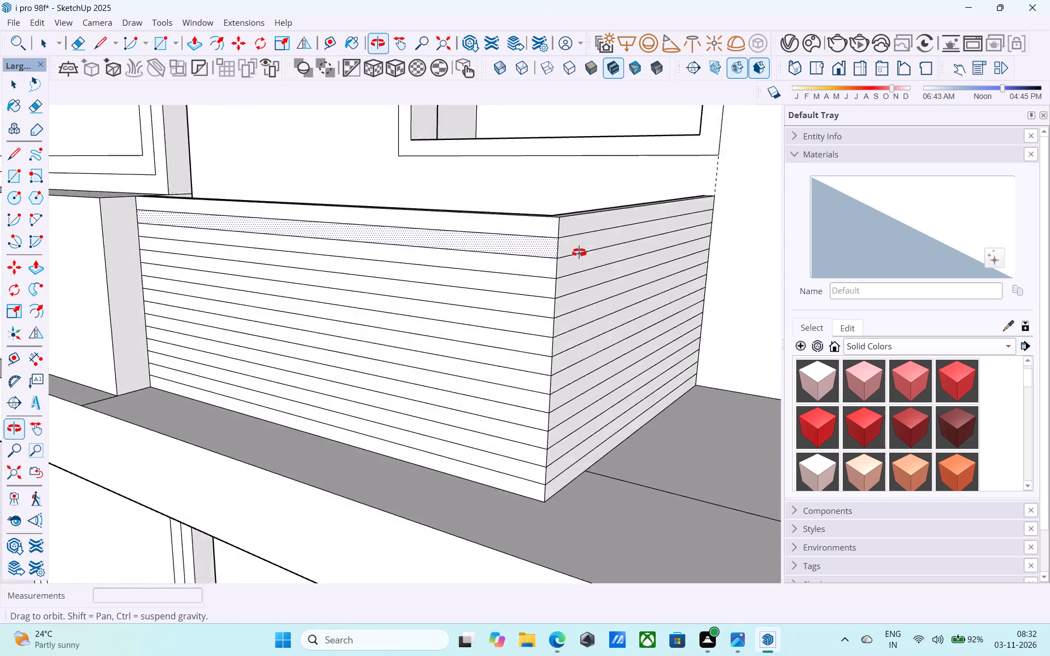
Draw a 1 1/2" line across the parapet top from the inner corner, and a 2' 6" vertical line down the front face.
middle_drag(579, 253, 677, 404)
key(l)
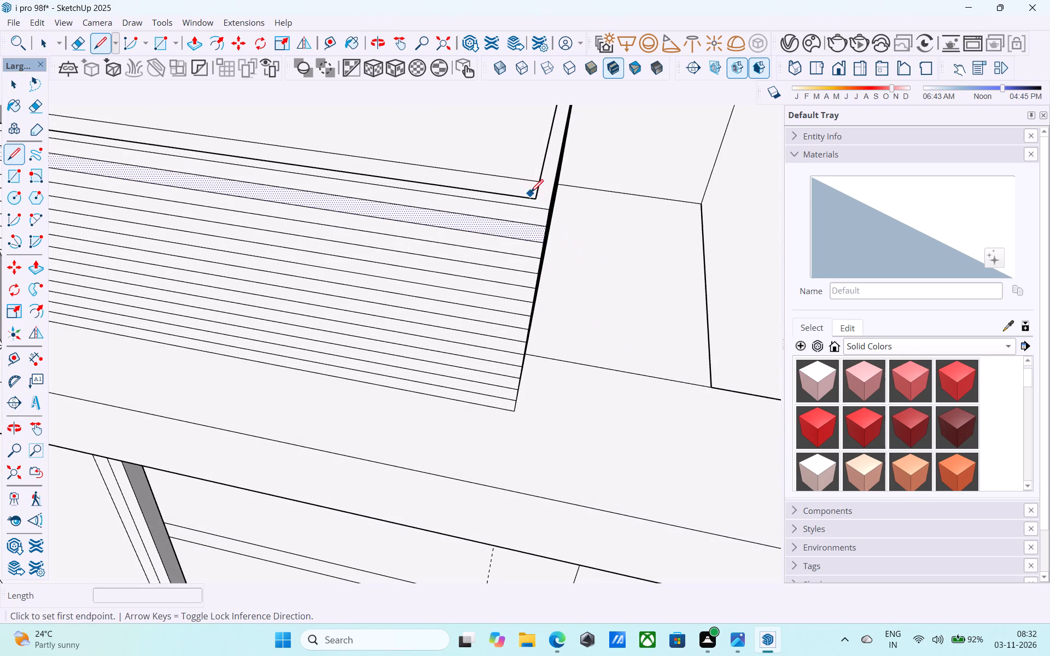
click(535, 196)
scroll(533, 209, up, 4)
click(533, 212)
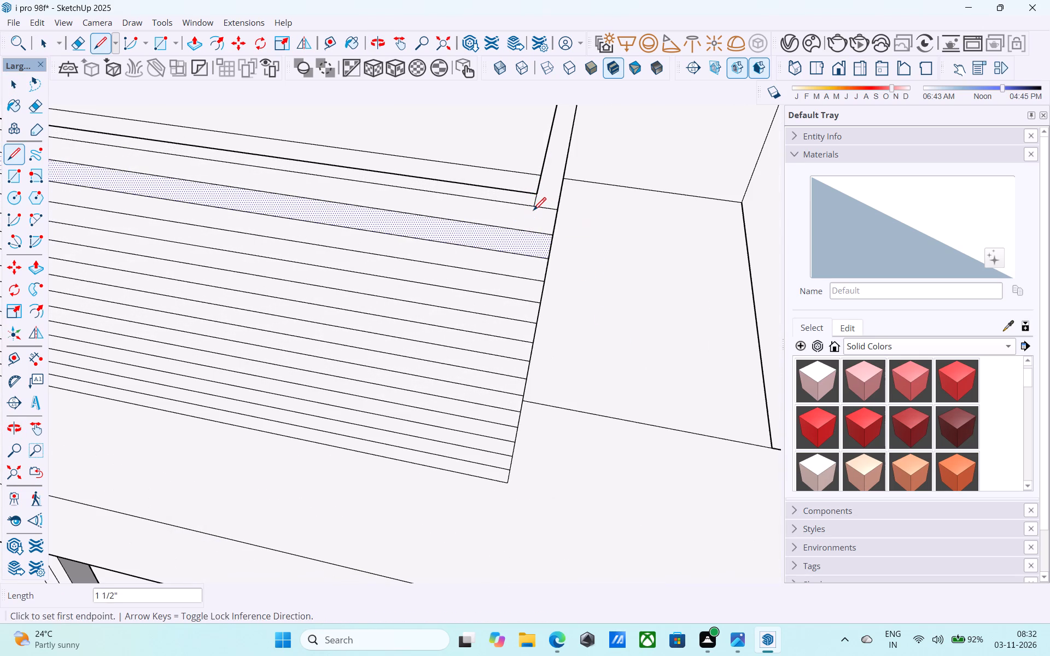
click(532, 210)
scroll(533, 191, down, 6)
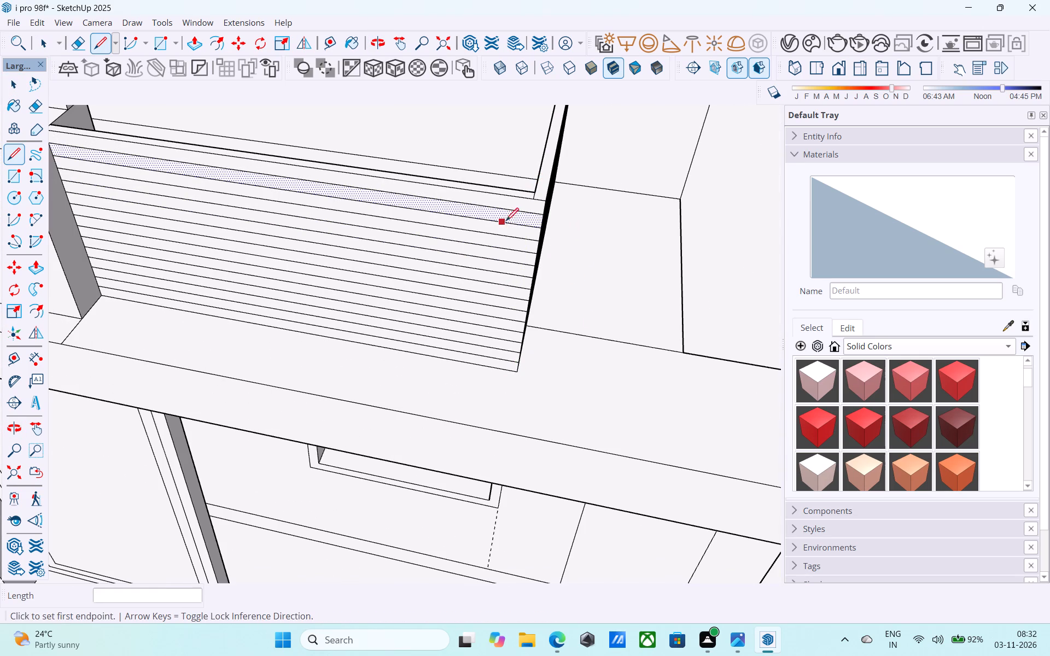
click(534, 199)
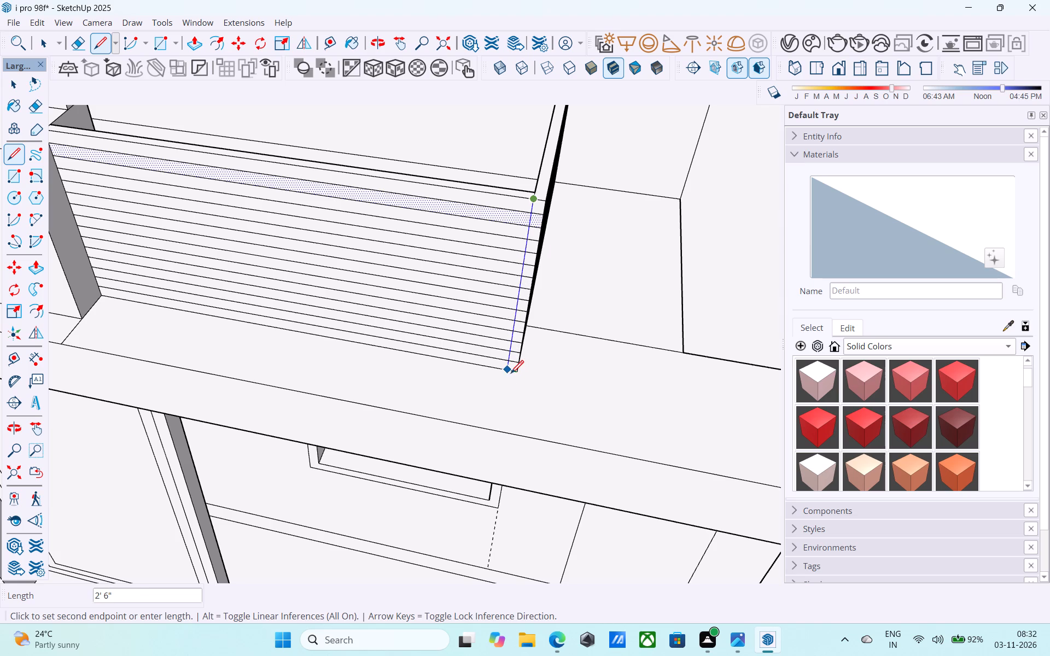
click(509, 373)
Draw a line from the inner corner to the side wall's outer top edge, and an about 2' 6" vertical line down the side face.
middle_drag(475, 377, 276, 324)
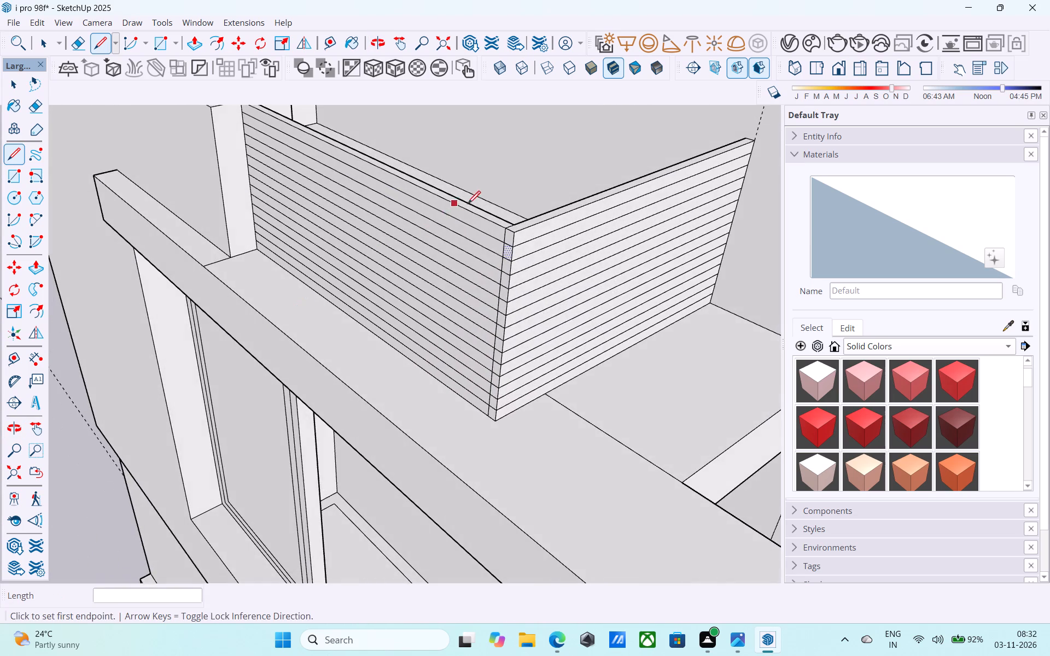
scroll(481, 207, up, 7)
scroll(454, 258, down, 6)
click(637, 326)
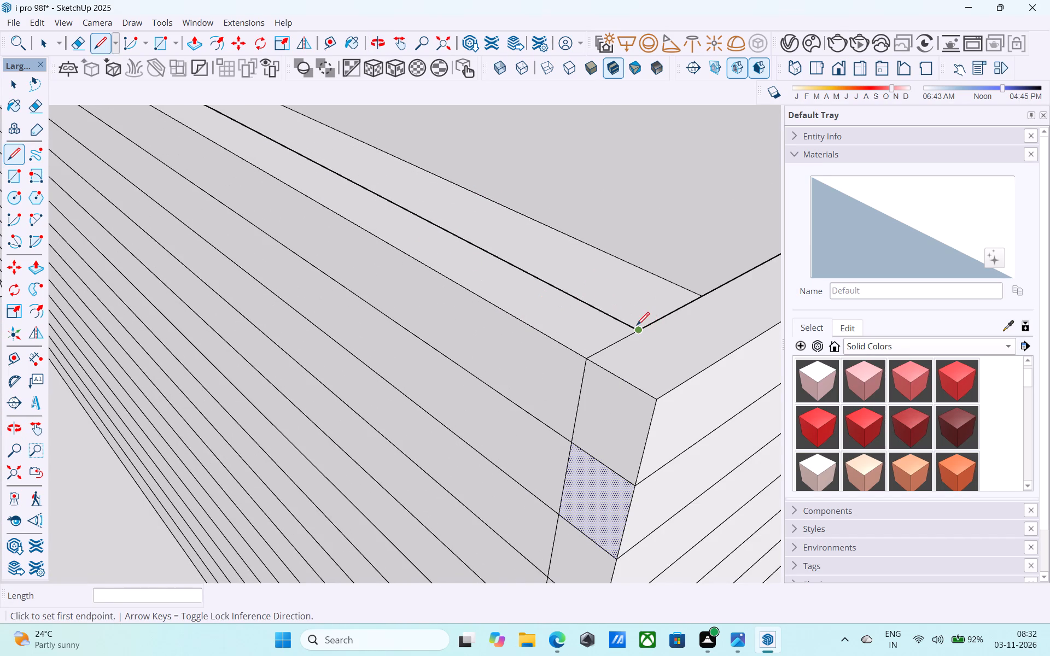
scroll(511, 292, down, 6)
scroll(645, 331, up, 1)
click(614, 336)
scroll(521, 272, down, 6)
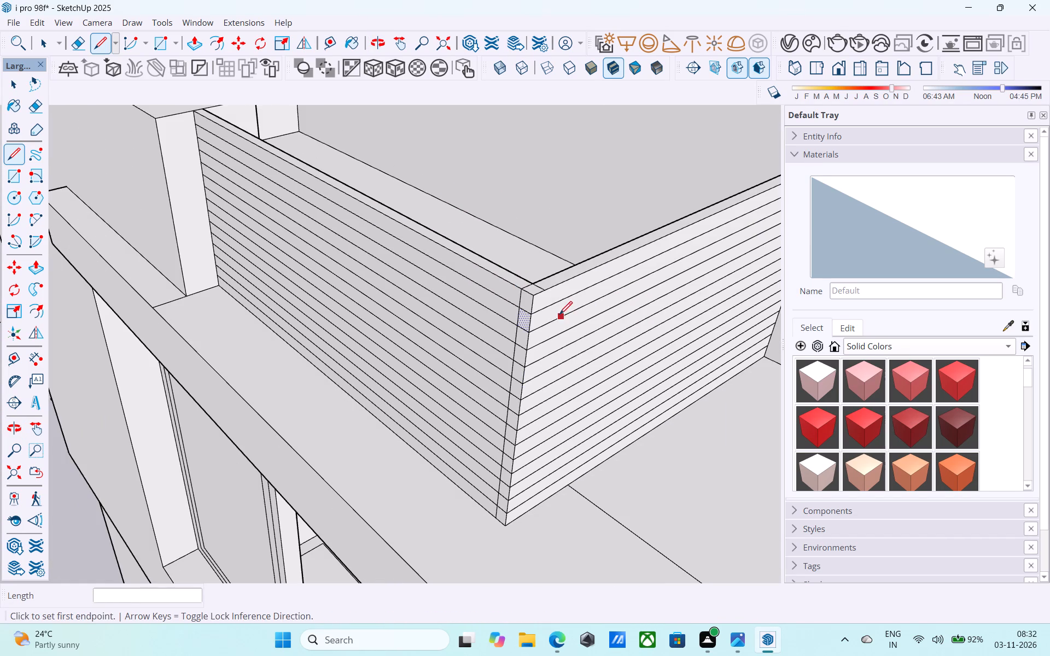
click(546, 291)
scroll(511, 189, down, 6)
scroll(550, 337, up, 14)
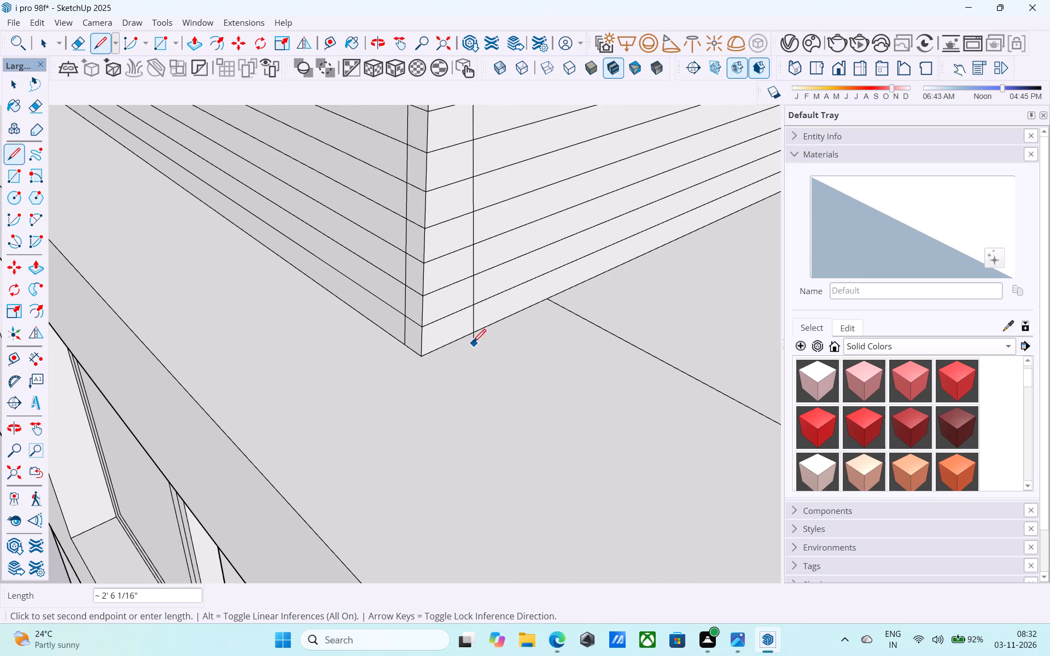
scroll(450, 343, down, 2)
click(440, 349)
key(space)
Push the second strip from the top of the parapet's front face in by 1 1/2", leaving the corner post.
scroll(441, 348, down, 5)
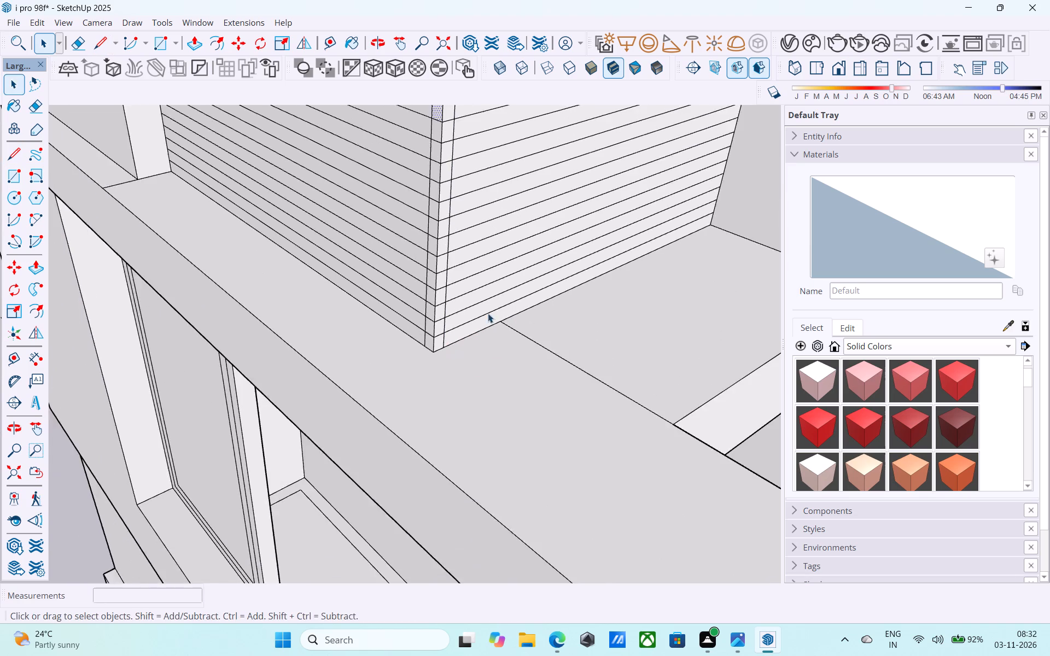
scroll(488, 313, down, 6)
shift+middle_drag(501, 298, 788, 390)
shift+middle_drag(720, 329, 697, 345)
scroll(610, 325, up, 5)
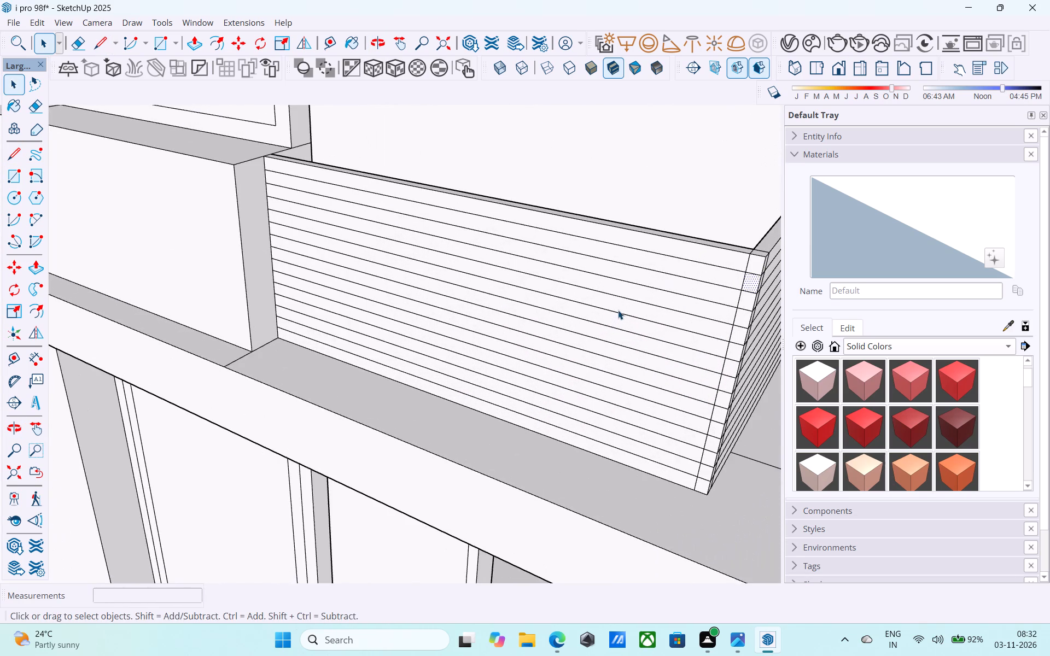
shift+middle_drag(618, 310, 586, 348)
middle_click(586, 348)
scroll(586, 348, down, 4)
middle_drag(589, 346, 595, 327)
scroll(590, 338, up, 5)
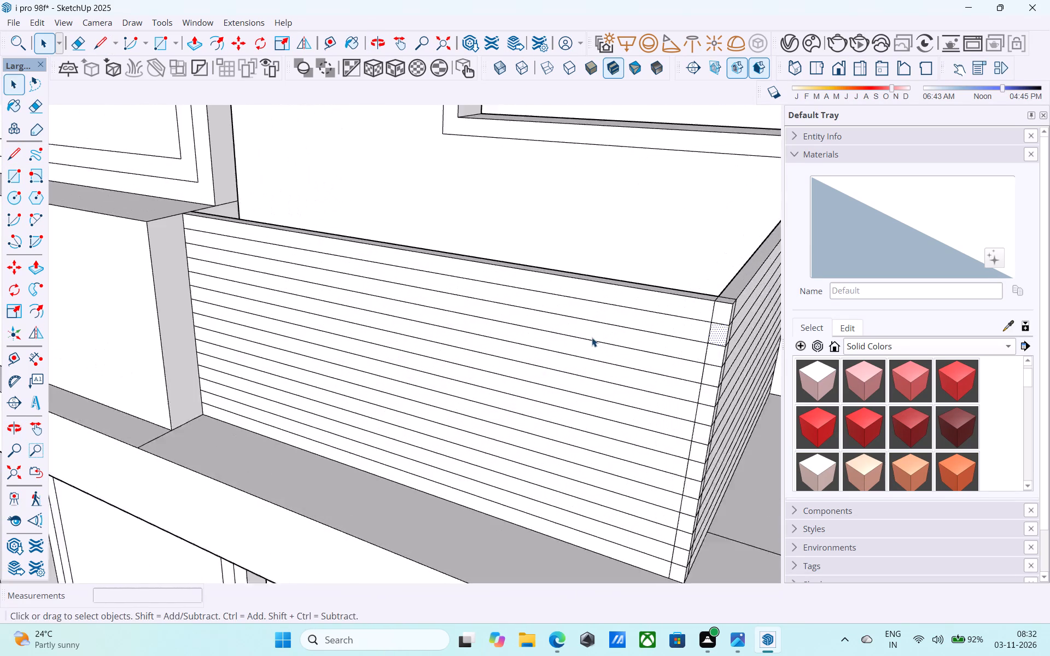
scroll(592, 337, up, 1)
click(597, 314)
scroll(598, 314, up, 4)
key(p)
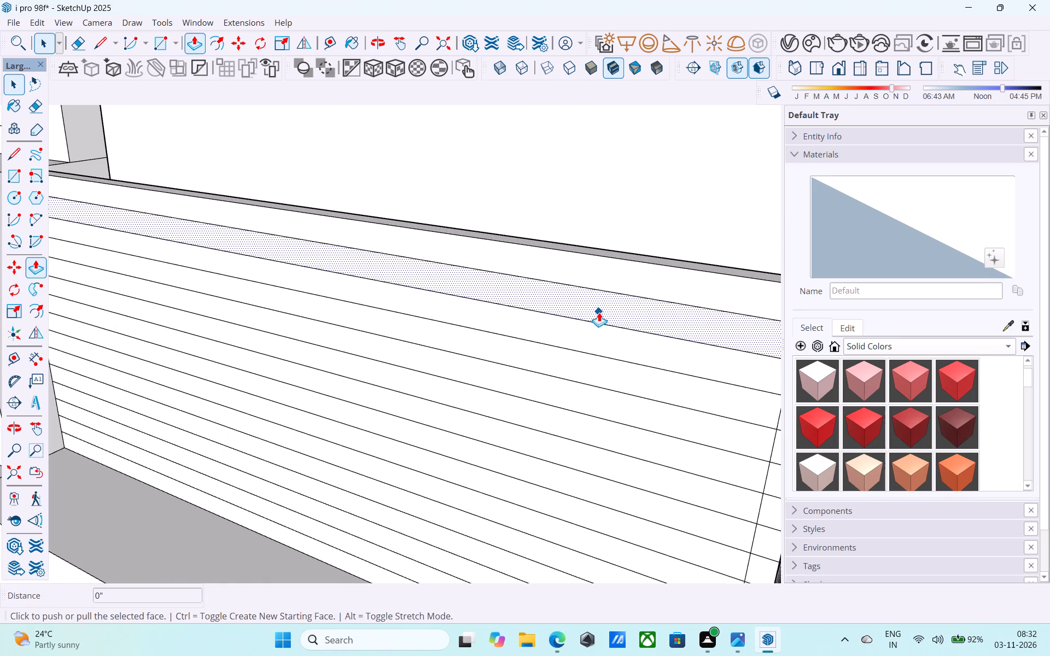
click(599, 312)
middle_drag(628, 300, 628, 208)
middle_click(628, 208)
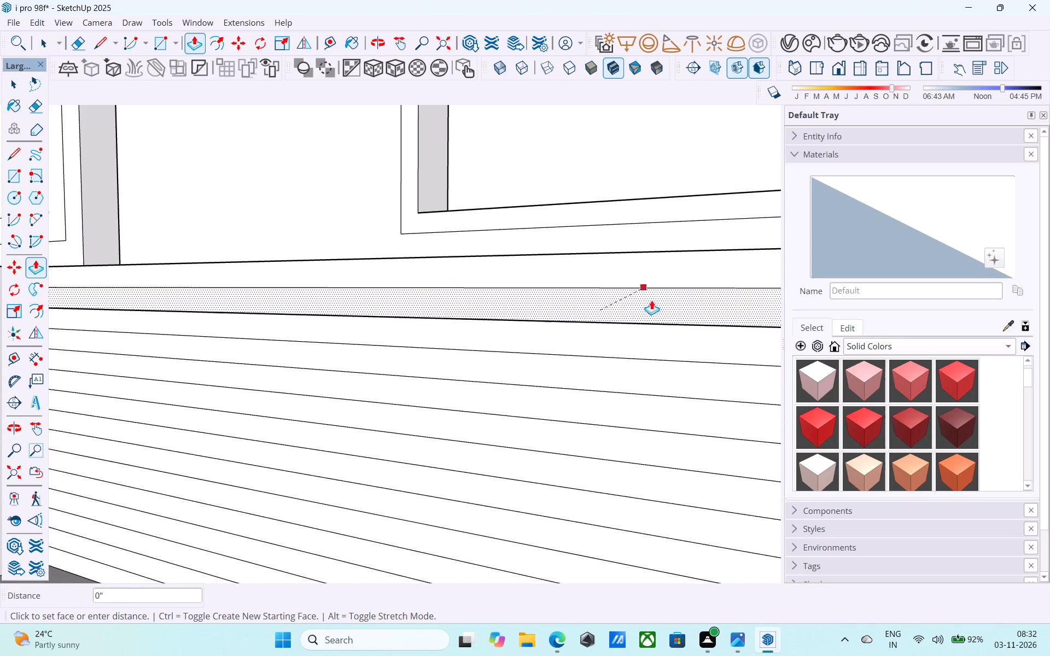
click(641, 300)
scroll(594, 206, down, 6)
Repeat the 1 1/2" push on the third strip from the top of the front face.
middle_drag(548, 222, 498, 231)
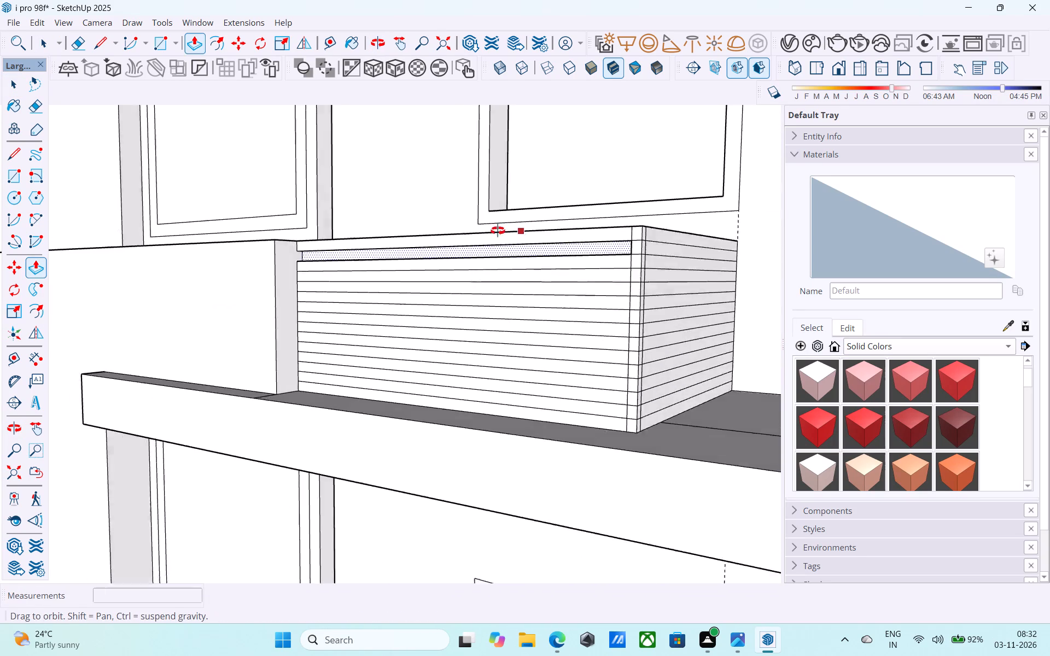
middle_drag(498, 231, 515, 250)
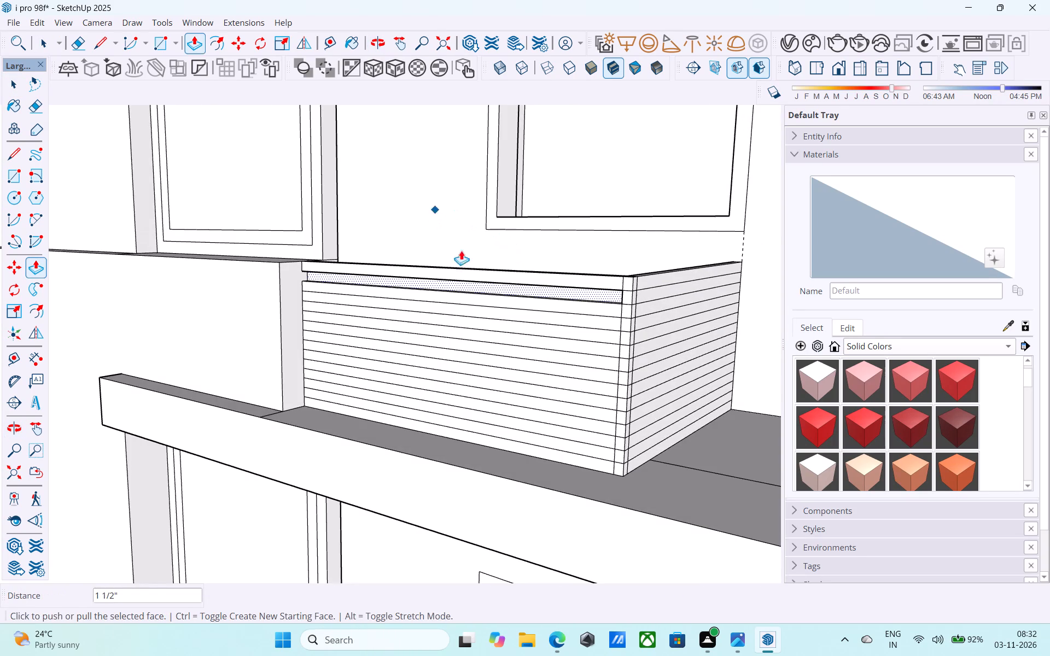
scroll(302, 286, up, 1)
scroll(295, 288, down, 6)
scroll(427, 319, up, 9)
key(space)
click(441, 283)
scroll(442, 283, up, 5)
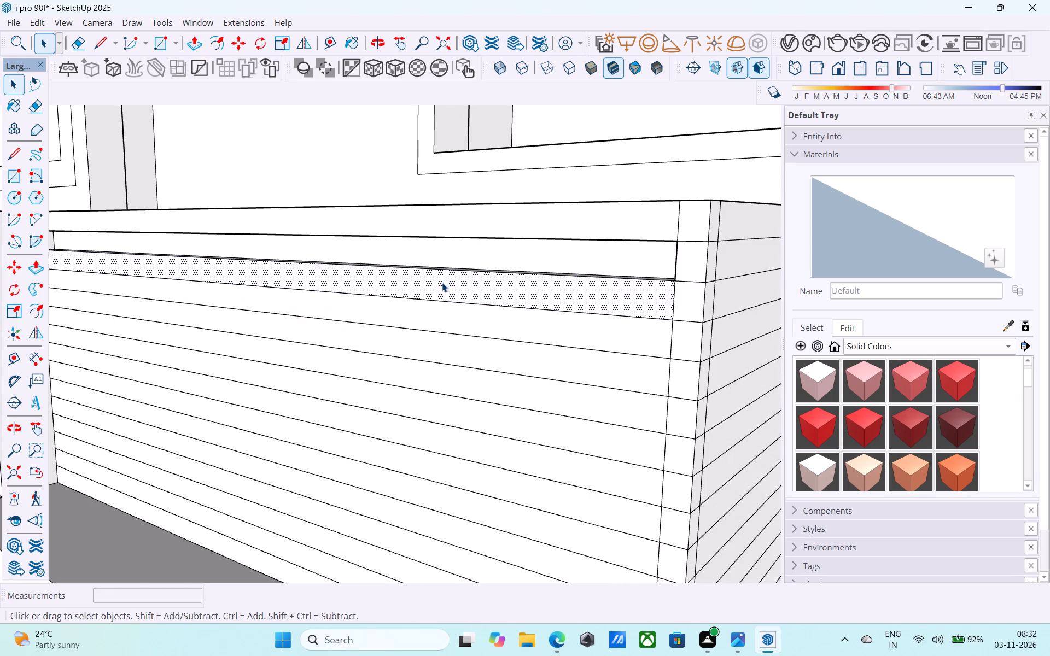
key(p)
double_click(442, 283)
scroll(430, 231, down, 6)
Repeat the 1 1/2" push on the fifth, sixth and eighth front strips, keeping the fourth and seventh as slats.
middle_drag(419, 299, 329, 259)
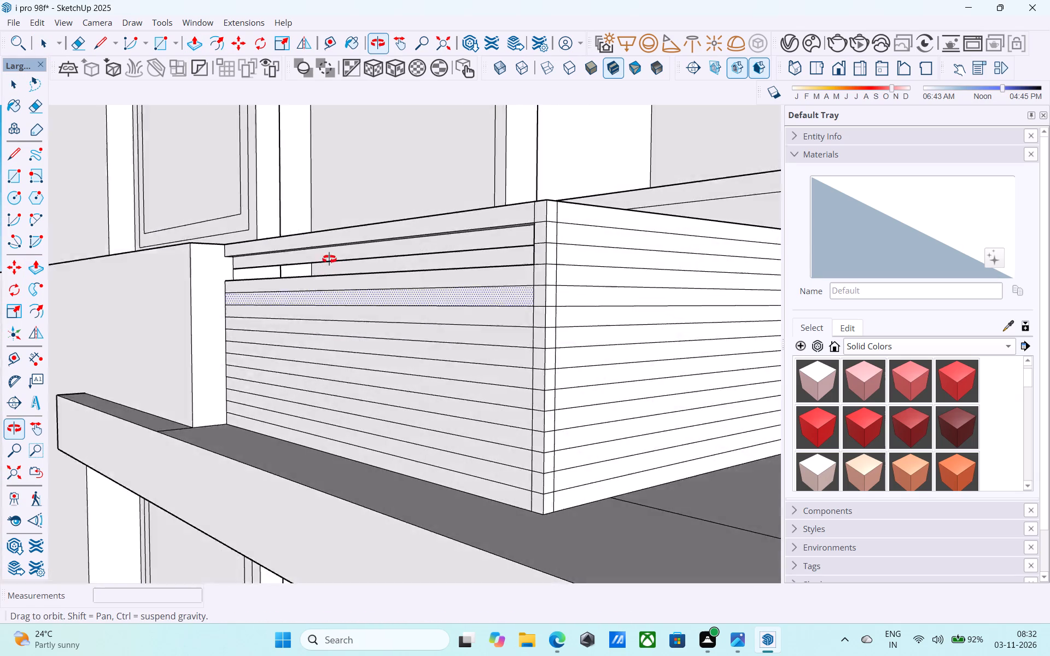
middle_drag(329, 259, 317, 244)
double_click(378, 297)
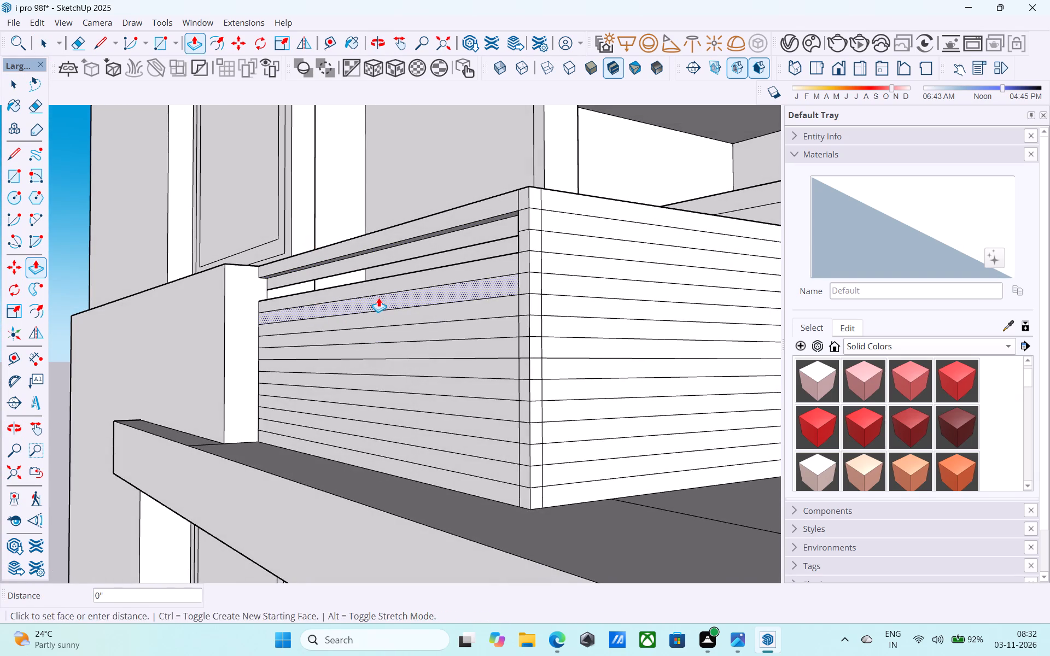
middle_drag(378, 297, 392, 303)
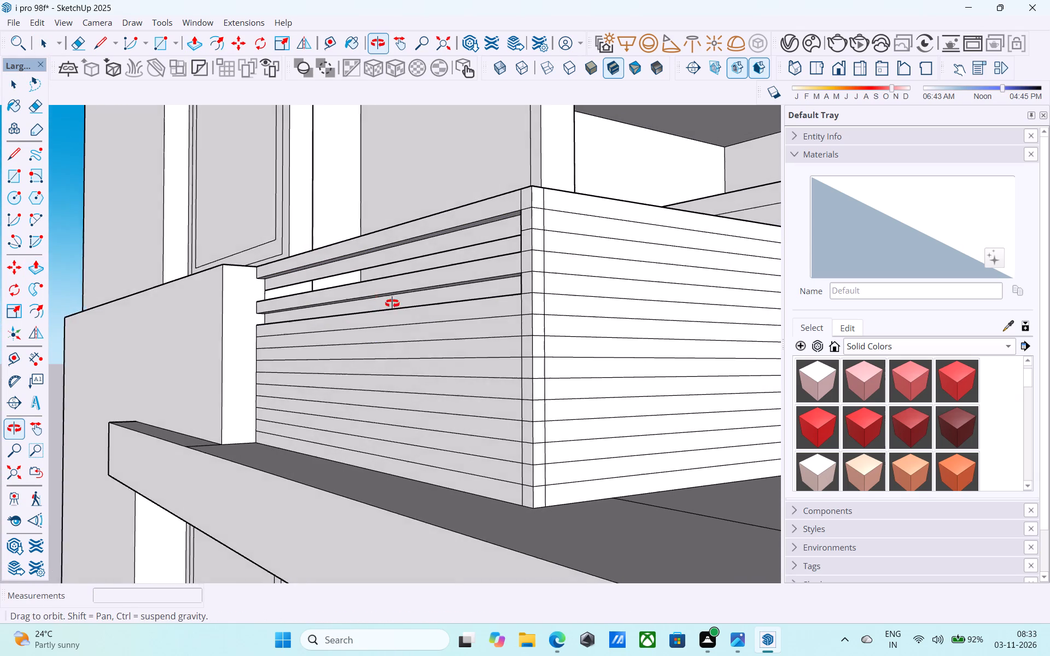
middle_drag(392, 303, 428, 329)
middle_drag(443, 320, 416, 315)
scroll(433, 327, up, 5)
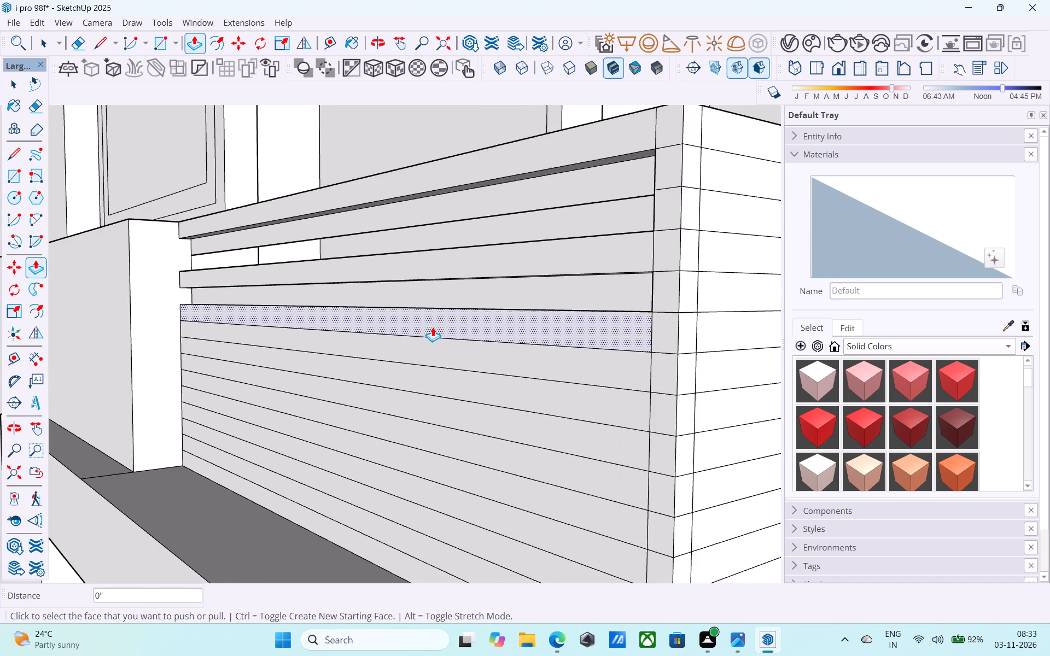
middle_drag(433, 327, 387, 356)
double_click(420, 325)
scroll(434, 270, down, 4)
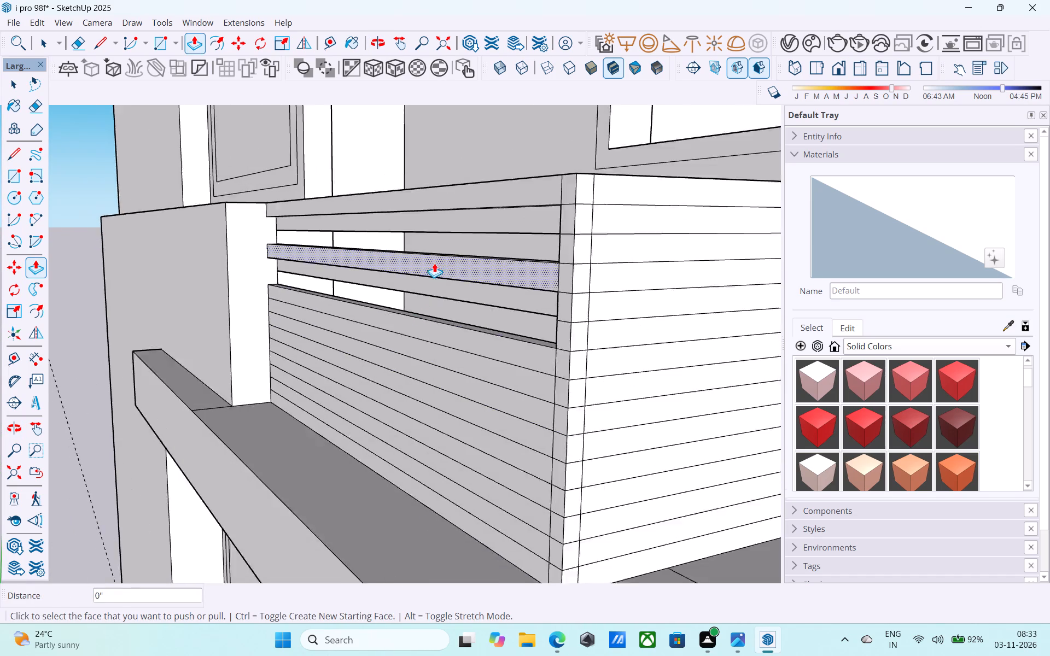
scroll(434, 263, down, 2)
scroll(420, 332, up, 6)
double_click(420, 332)
Examine the slats and recessed strips along the parapet's front face from several angles.
scroll(420, 285, down, 6)
scroll(409, 344, up, 4)
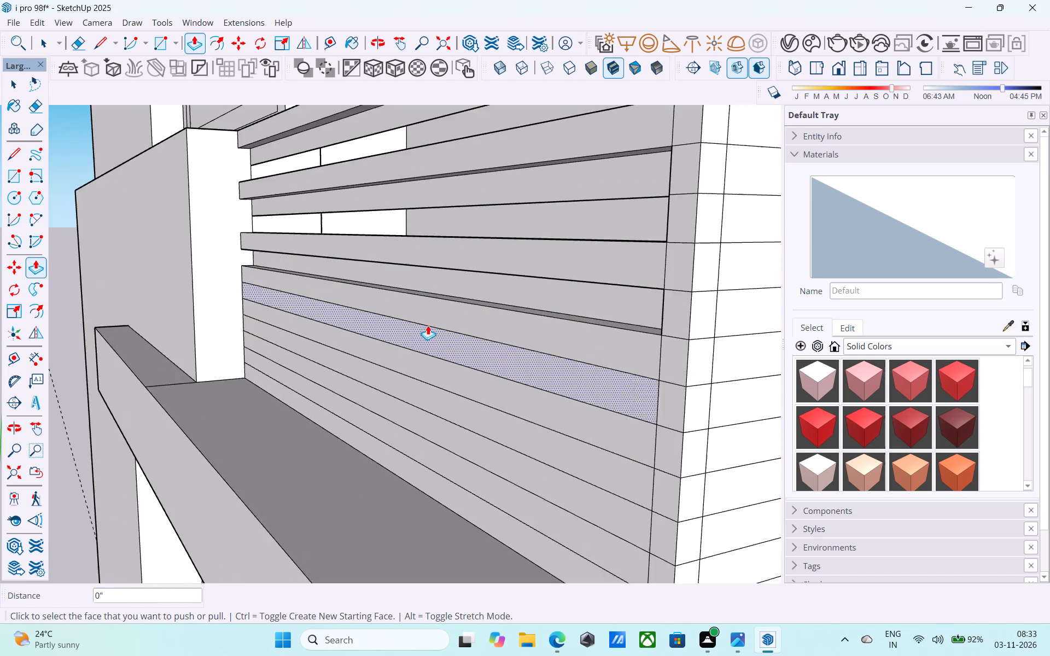
scroll(428, 325, up, 5)
middle_drag(466, 312, 397, 287)
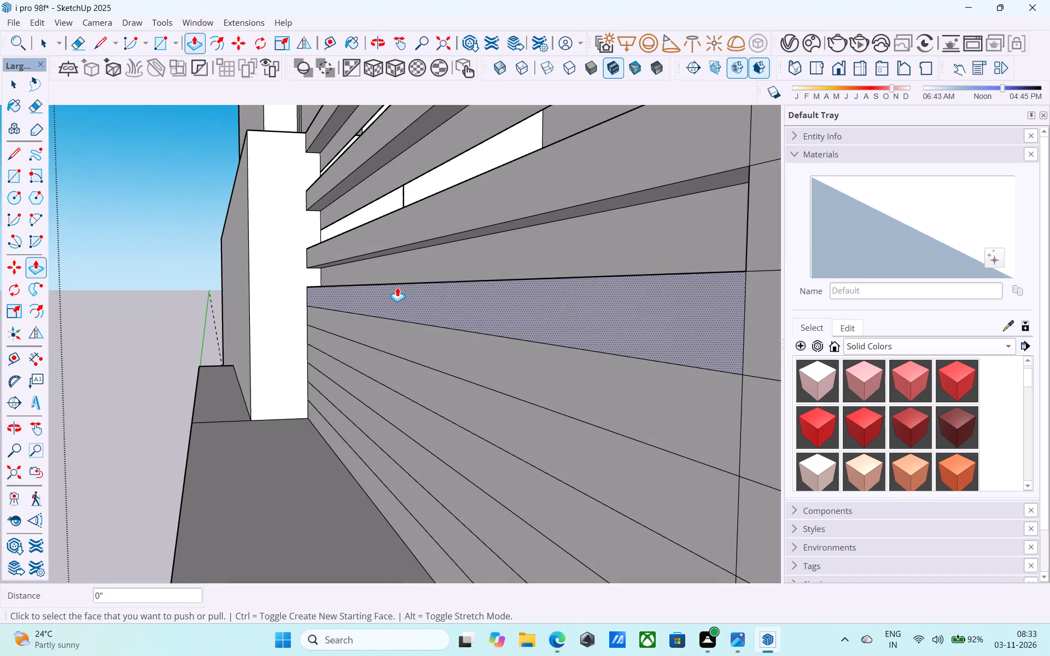
middle_drag(414, 282, 387, 308)
scroll(387, 308, down, 3)
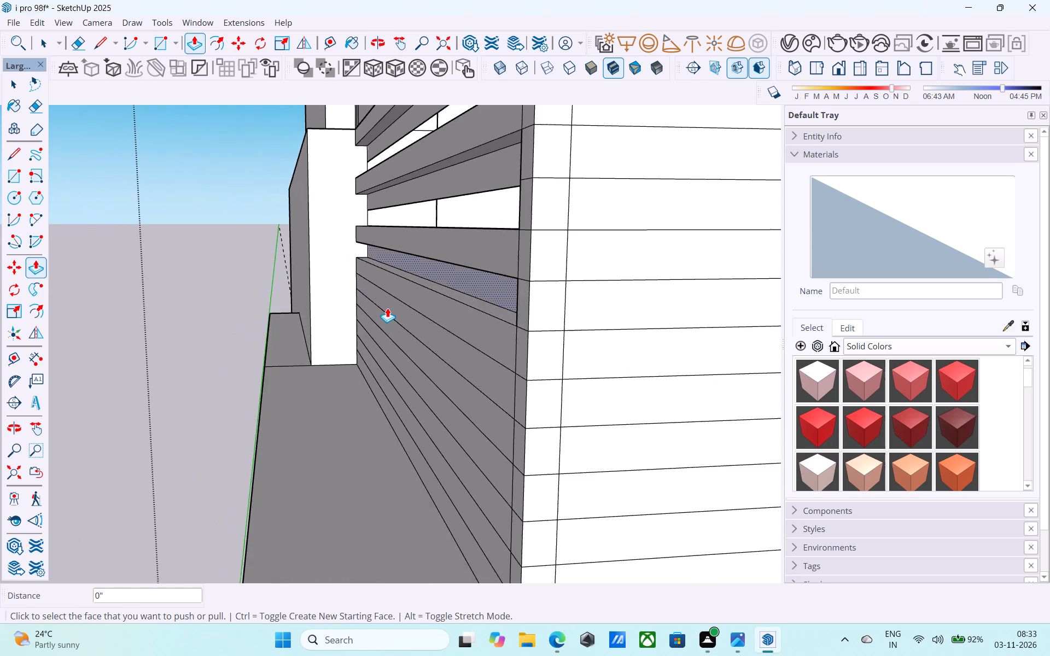
scroll(389, 308, down, 4)
middle_drag(389, 309, 551, 309)
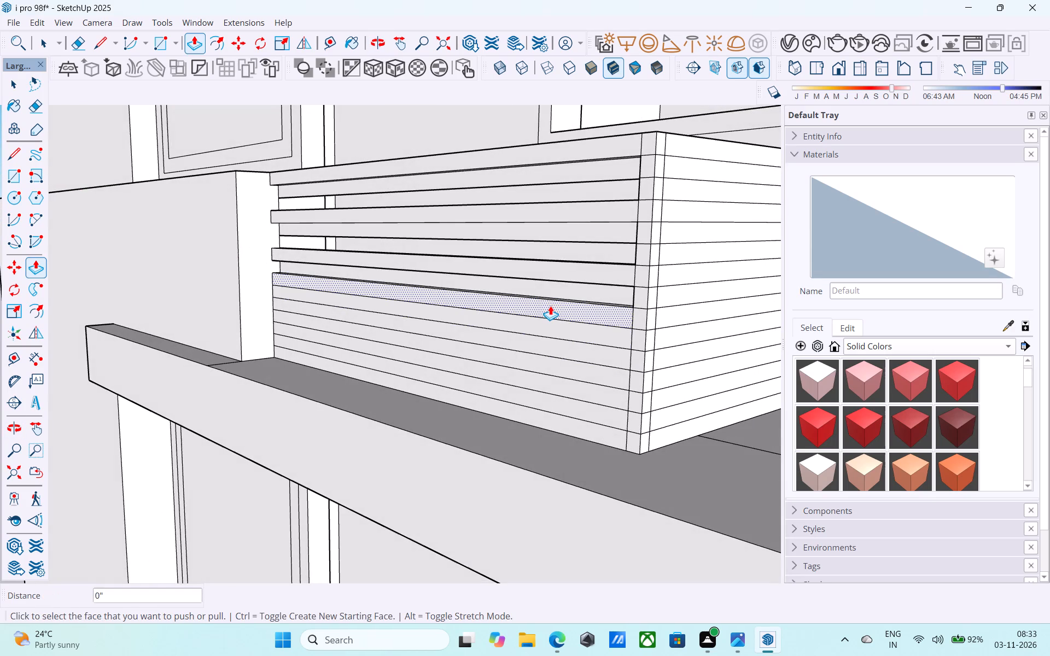
middle_drag(550, 306, 533, 301)
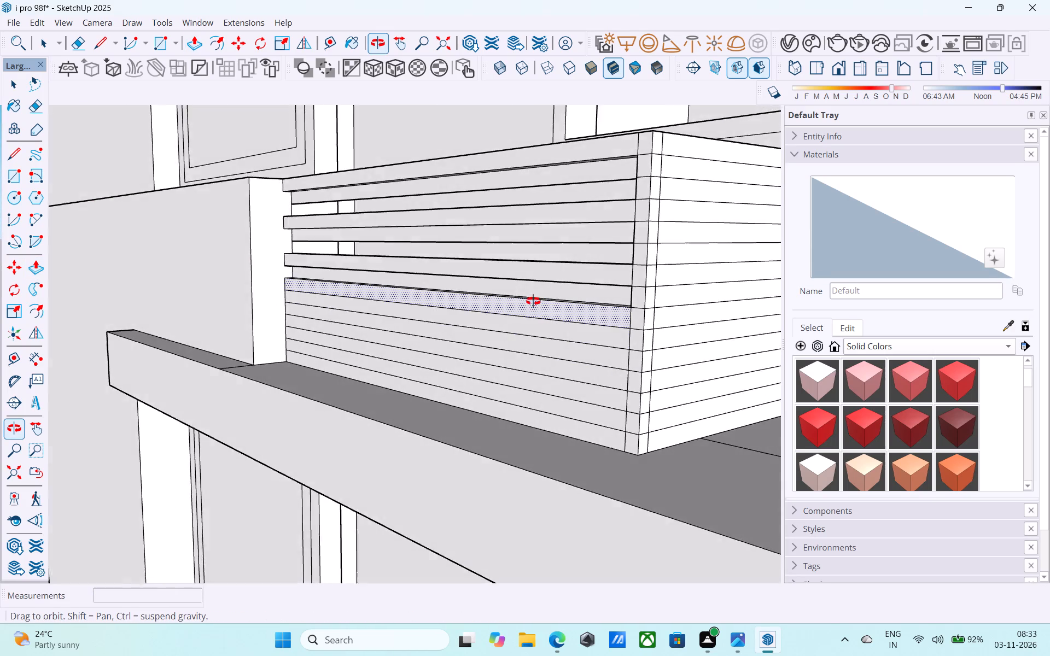
middle_drag(533, 301, 381, 345)
middle_drag(562, 289, 597, 262)
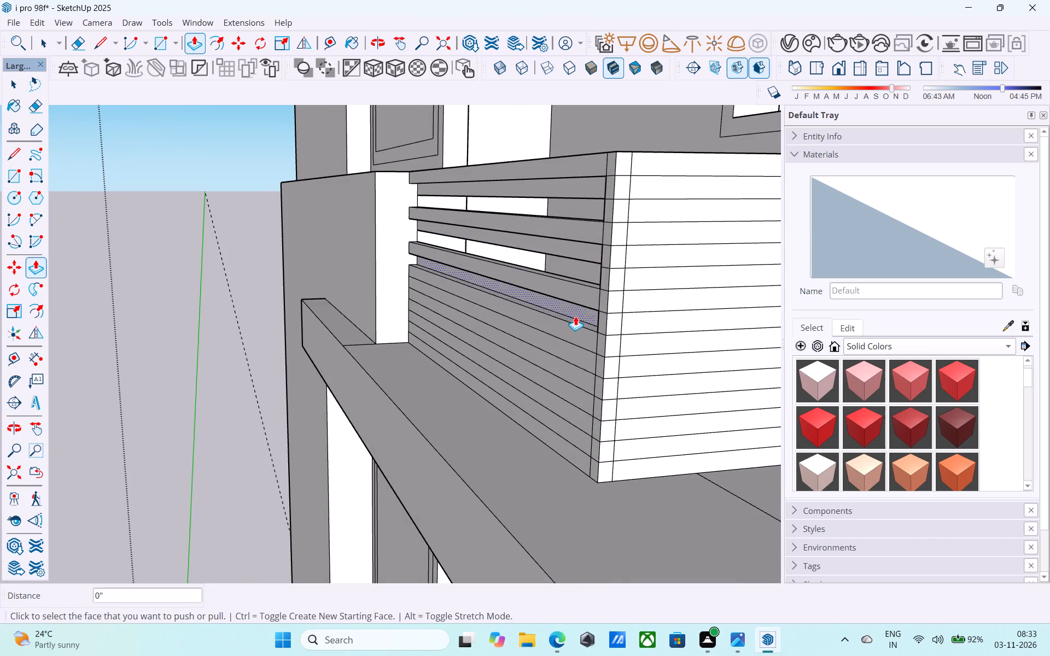
Repeat the 1 1/2" push on the ninth, eleventh, twelfth and two lowest front strips, keeping the tenth and thirteenth as slats.
scroll(565, 334, up, 10)
double_click(568, 324)
scroll(558, 289, down, 6)
scroll(540, 336, up, 6)
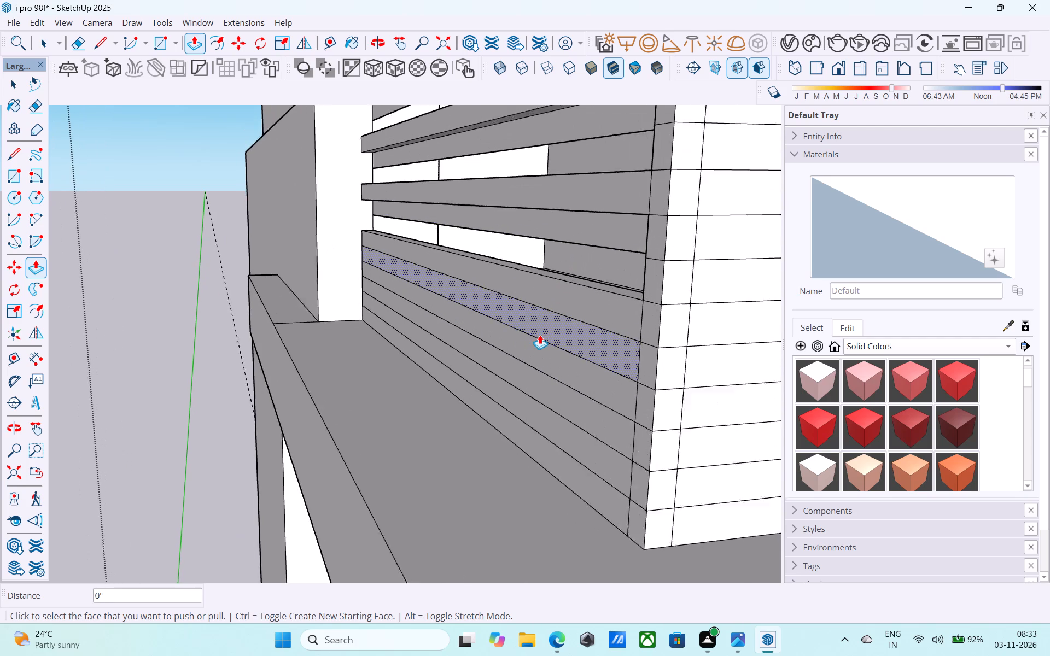
scroll(540, 335, up, 1)
double_click(540, 329)
double_click(540, 345)
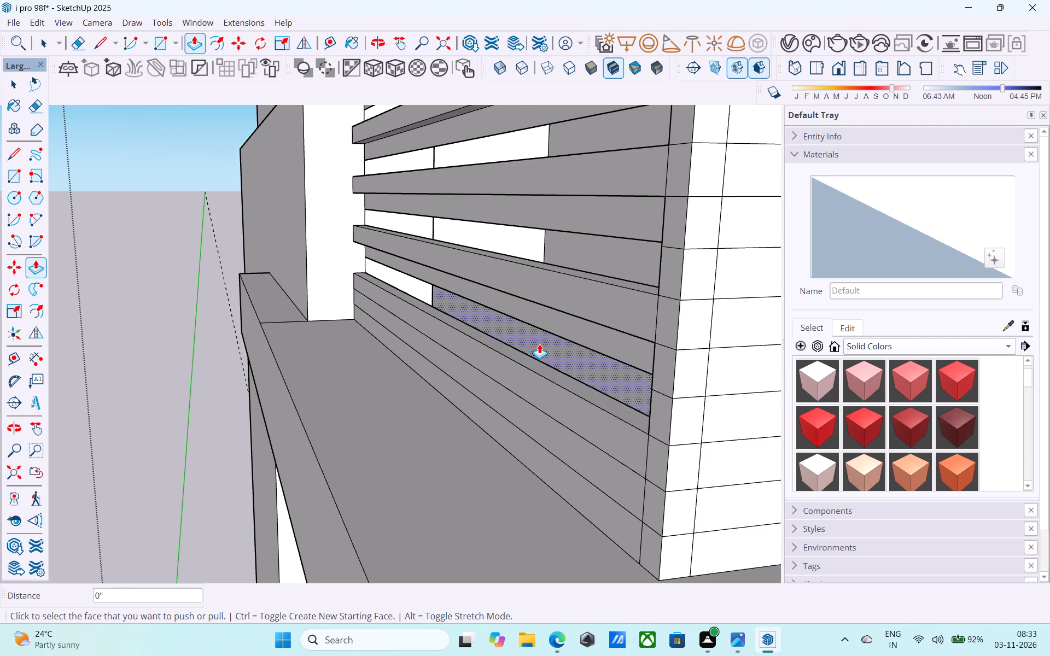
scroll(539, 344, down, 7)
middle_drag(539, 344, 548, 295)
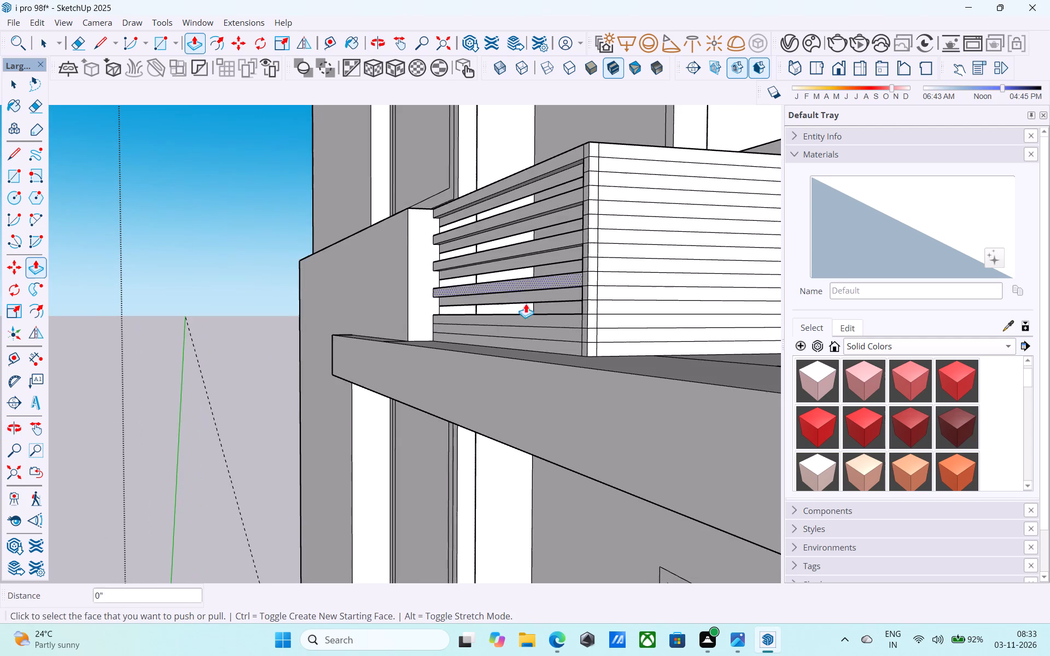
scroll(529, 341, up, 5)
middle_drag(534, 340, 520, 379)
scroll(570, 332, up, 10)
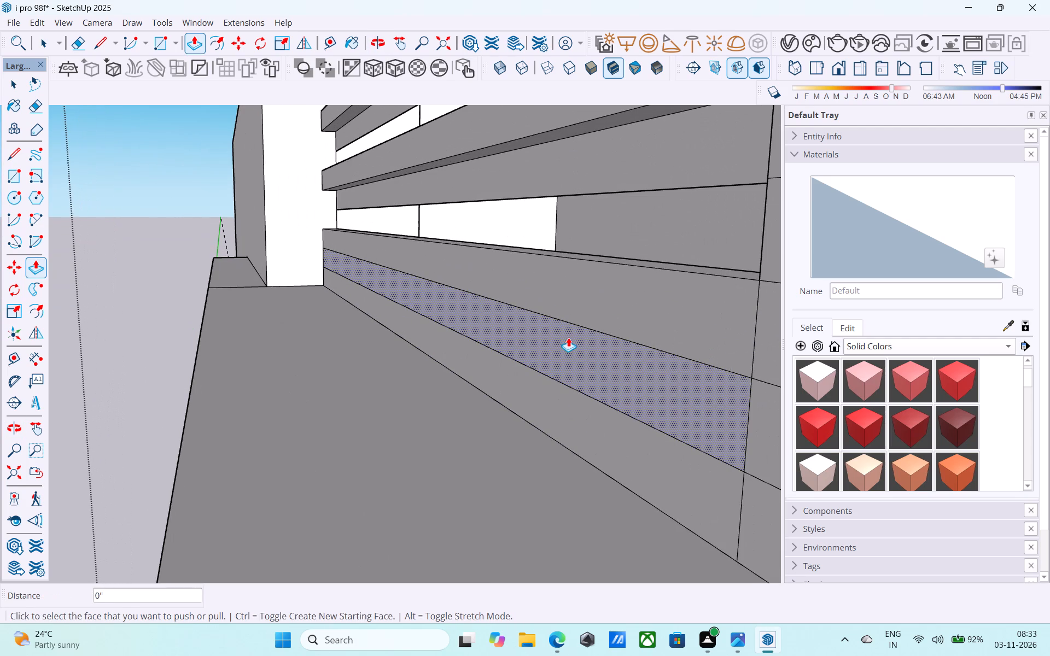
double_click(568, 337)
double_click(574, 394)
middle_drag(586, 390, 622, 370)
middle_drag(622, 370, 586, 406)
Erase the leftover dividing edges in the two lowest openings of the parapet's front face.
key(e)
drag(581, 405, 572, 419)
scroll(520, 452, down, 6)
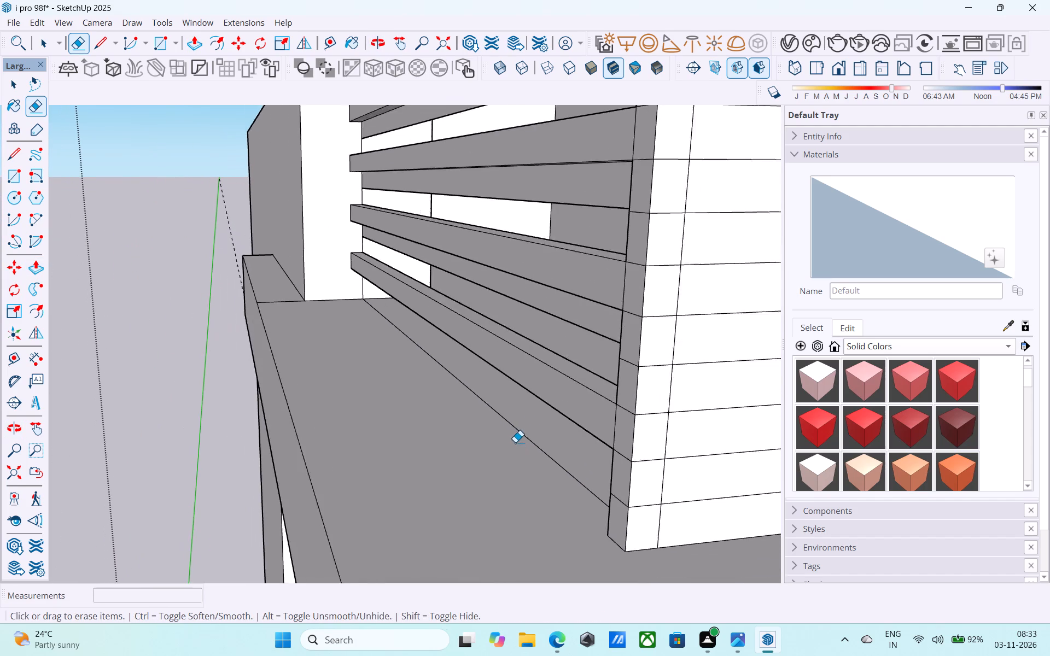
middle_drag(529, 352, 529, 341)
scroll(545, 311, up, 6)
middle_drag(547, 311, 533, 318)
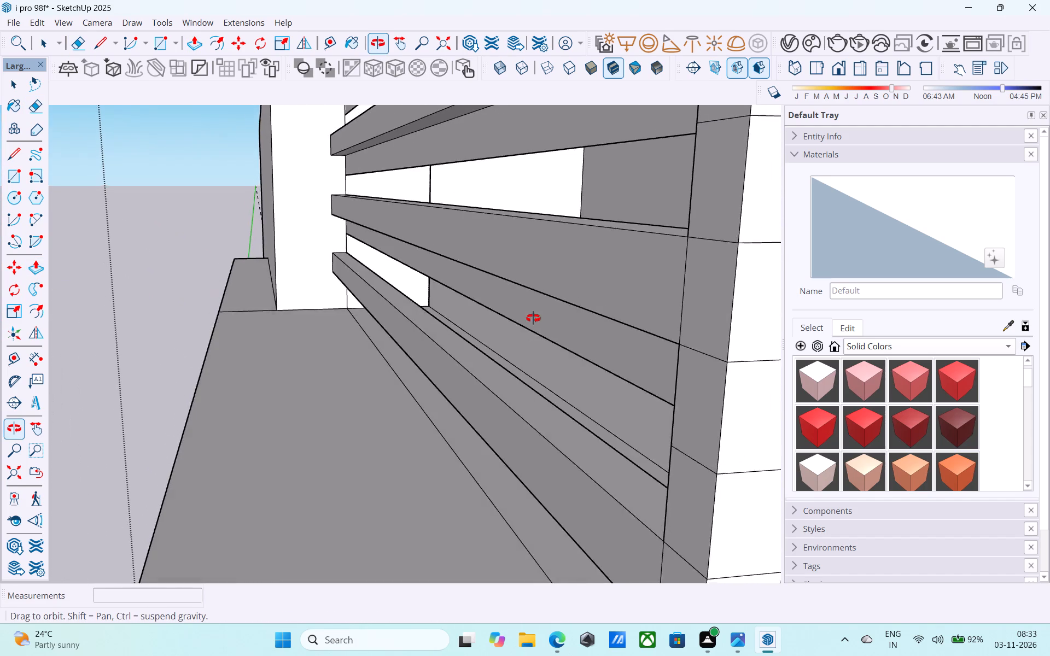
middle_drag(533, 318, 532, 330)
scroll(538, 366, up, 3)
drag(571, 309, 567, 315)
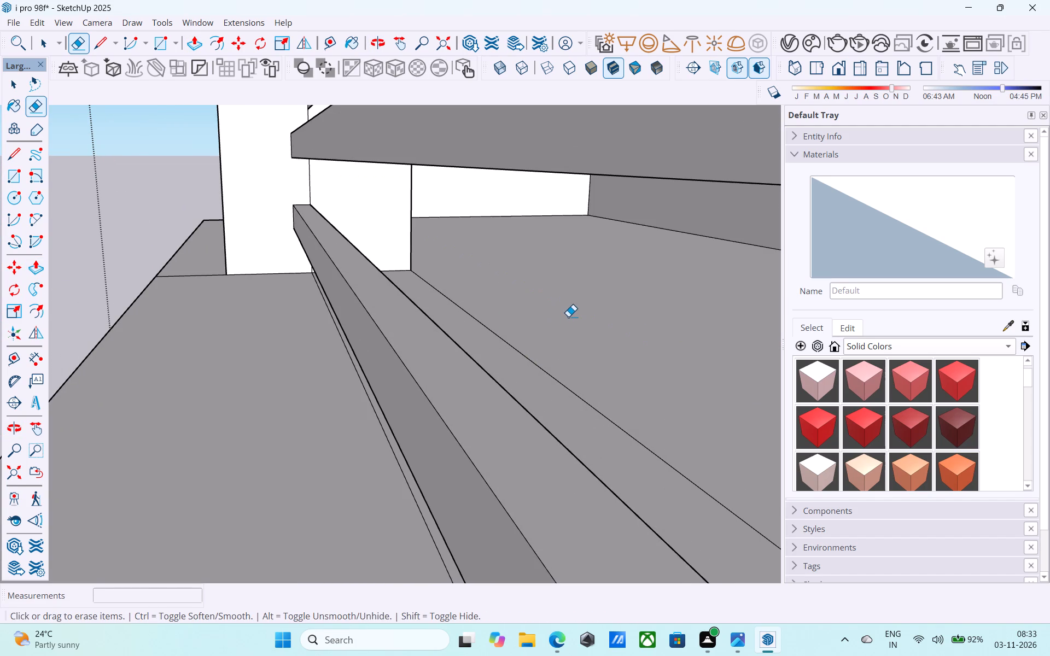
scroll(512, 364, up, 1)
scroll(512, 377, down, 5)
middle_drag(515, 388, 591, 294)
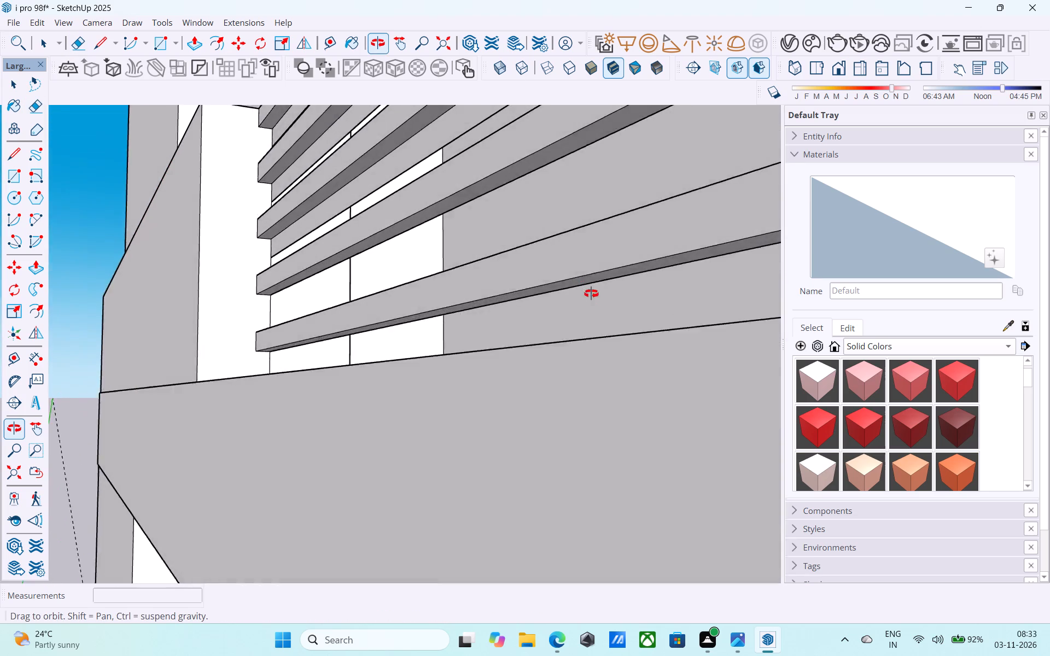
middle_drag(591, 294, 563, 446)
Erase the leftover dividing edges in the upper three openings between the front slats.
scroll(555, 432, down, 6)
middle_drag(551, 430, 593, 323)
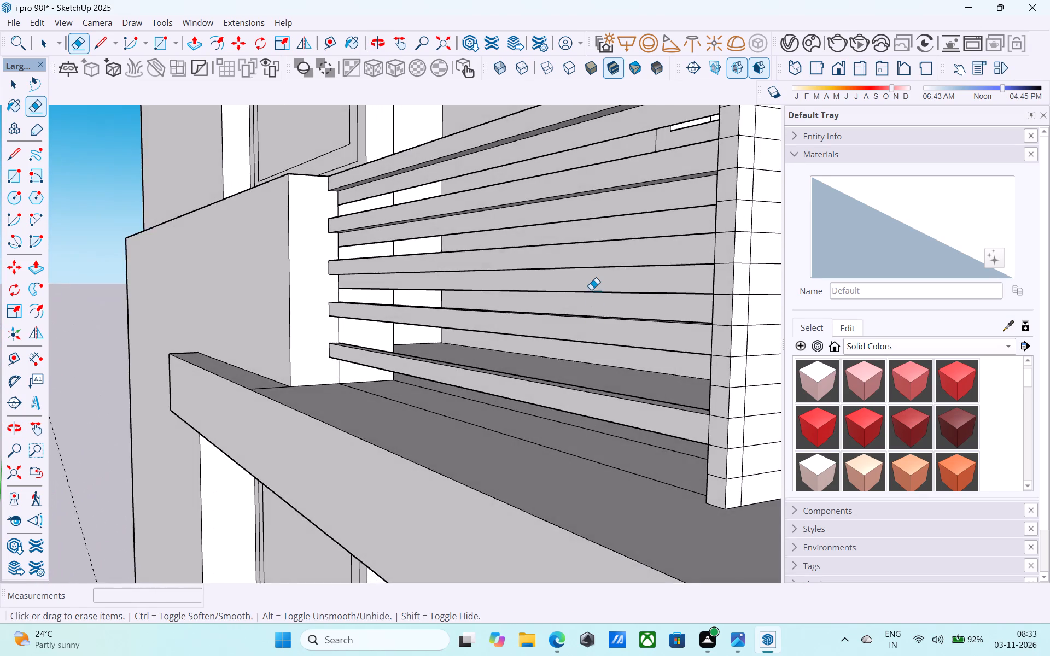
scroll(591, 290, up, 5)
drag(590, 289, 581, 292)
scroll(518, 366, down, 4)
scroll(510, 376, up, 1)
scroll(510, 376, down, 2)
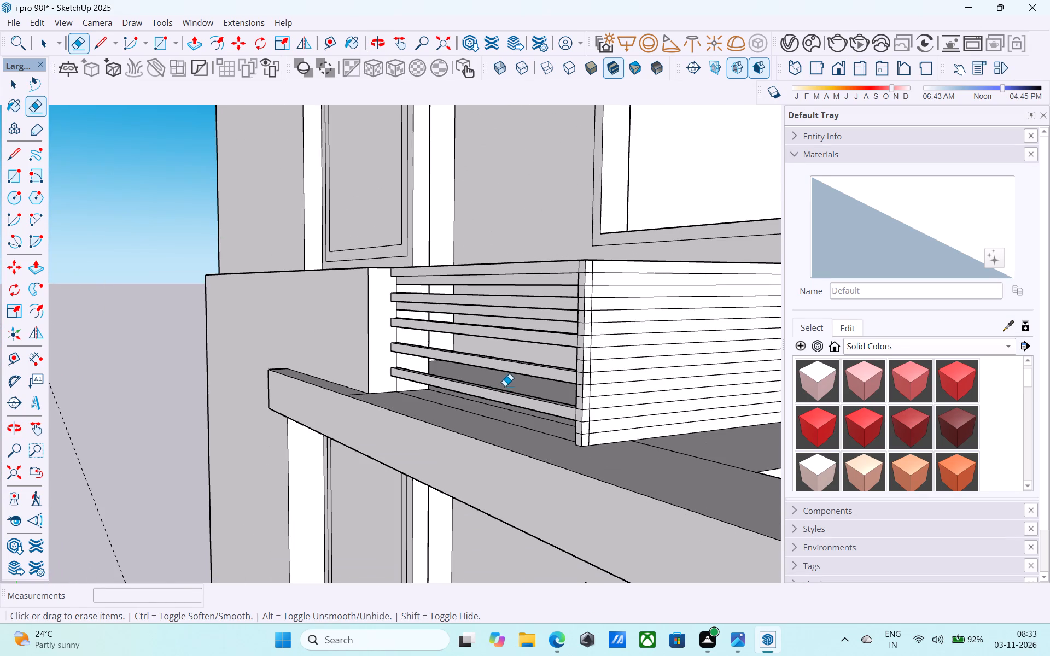
middle_drag(513, 383, 523, 374)
scroll(536, 285, up, 7)
middle_drag(546, 306, 569, 284)
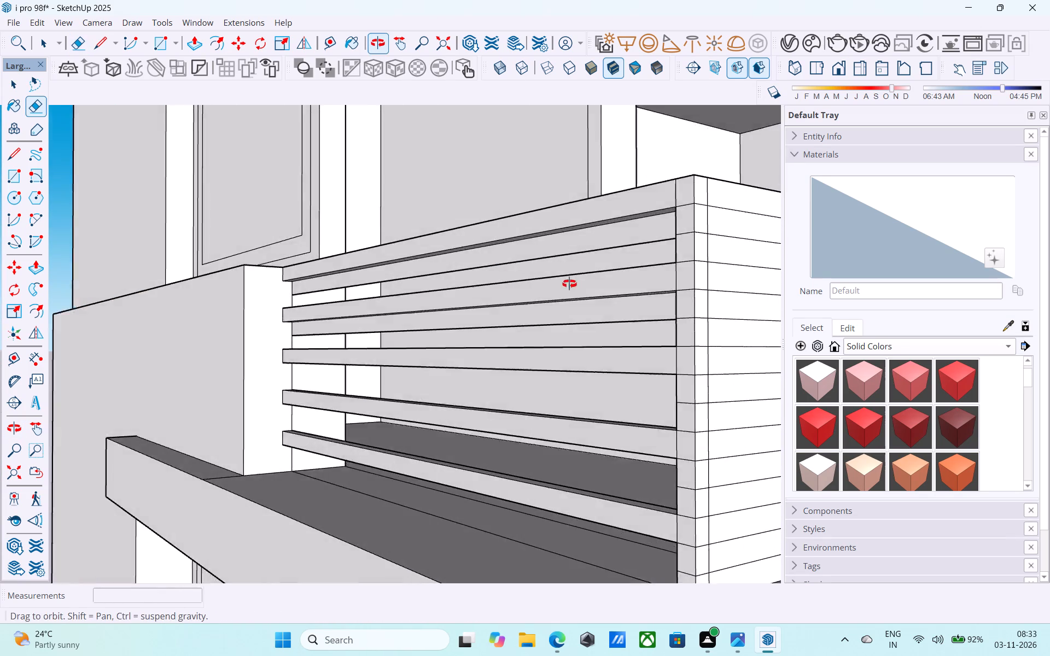
middle_drag(569, 284, 580, 272)
scroll(561, 325, up, 4)
drag(554, 318, 555, 330)
scroll(542, 351, down, 4)
middle_drag(538, 353, 520, 376)
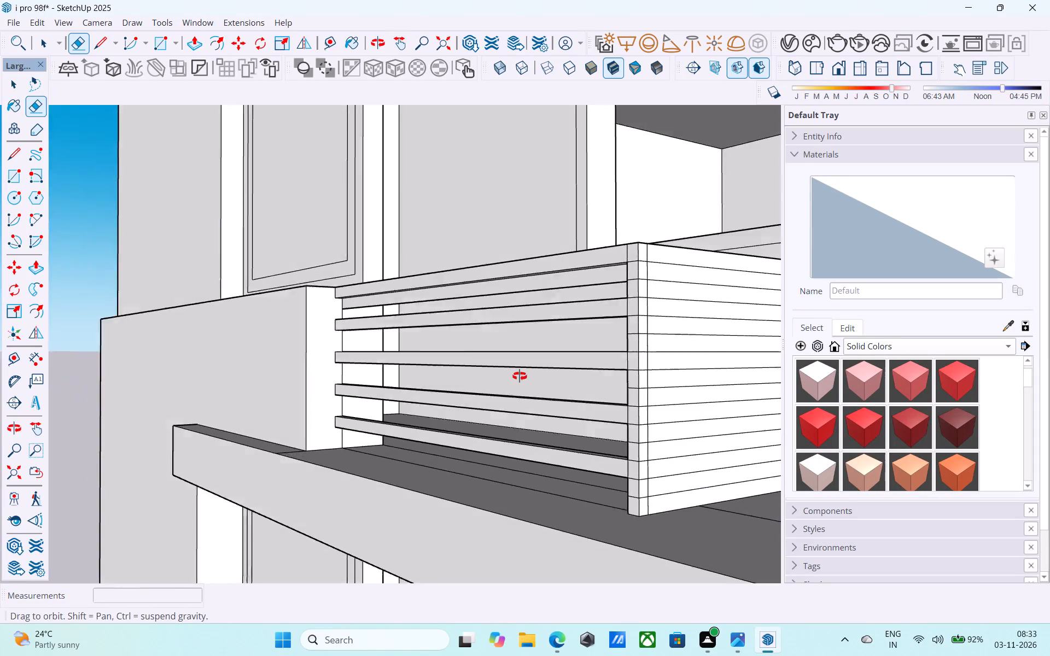
middle_drag(520, 376, 528, 366)
scroll(486, 303, up, 6)
drag(490, 268, 494, 282)
scroll(495, 283, down, 5)
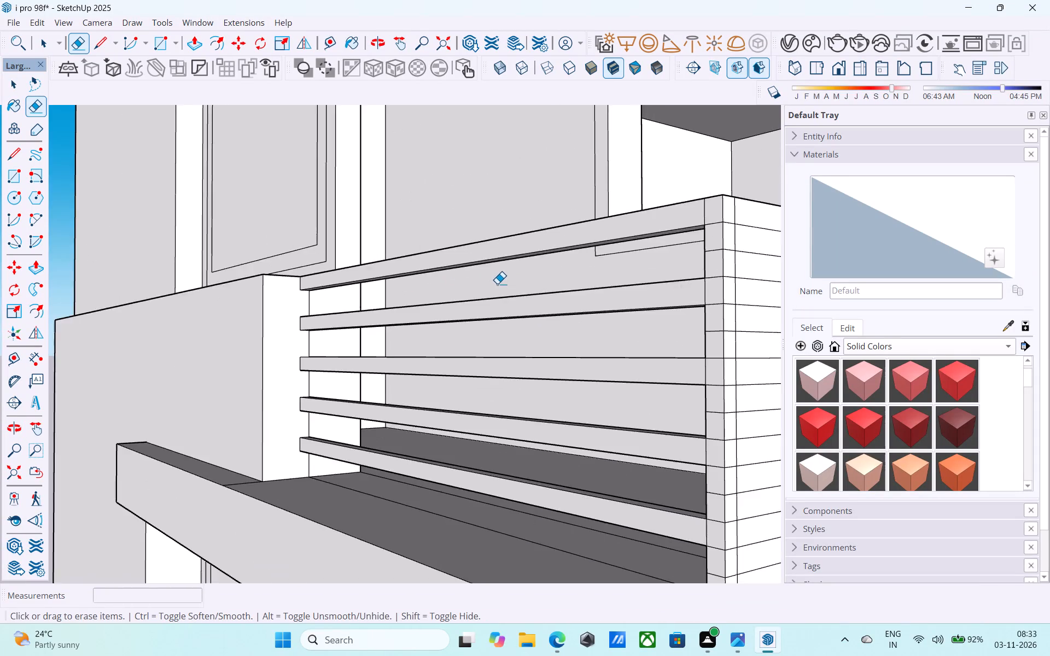
Repeat the 1 1/2" push on the parapet's side face for the eleventh, twelfth and two lowest strips, keeping the thirteenth as a slat.
scroll(497, 284, down, 3)
middle_drag(501, 292, 596, 370)
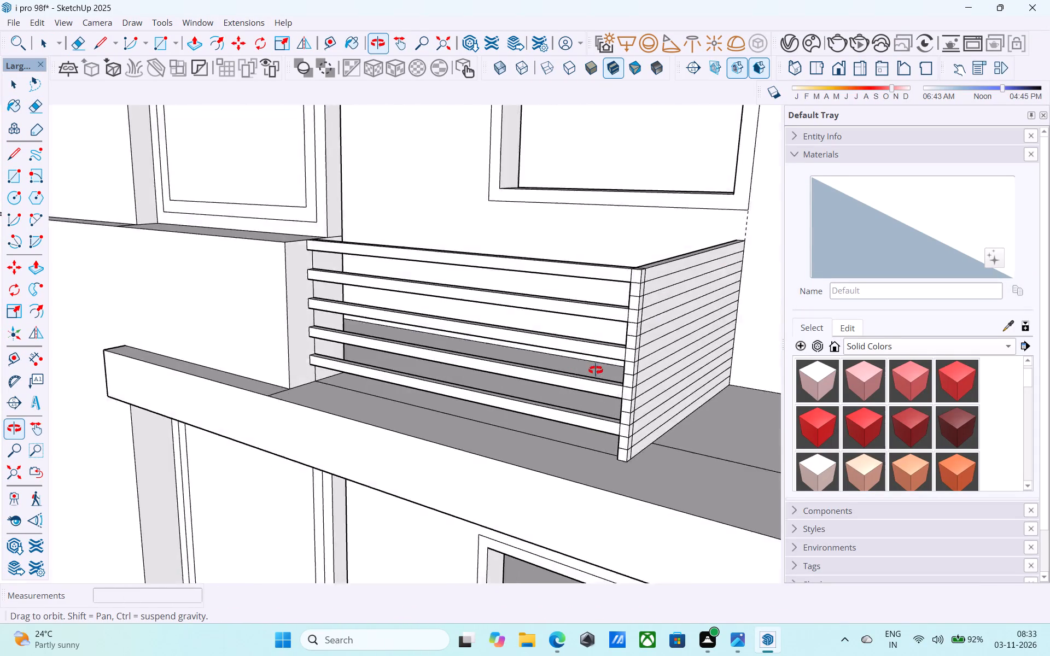
middle_drag(596, 370, 624, 361)
scroll(499, 354, down, 5)
middle_drag(501, 358, 507, 353)
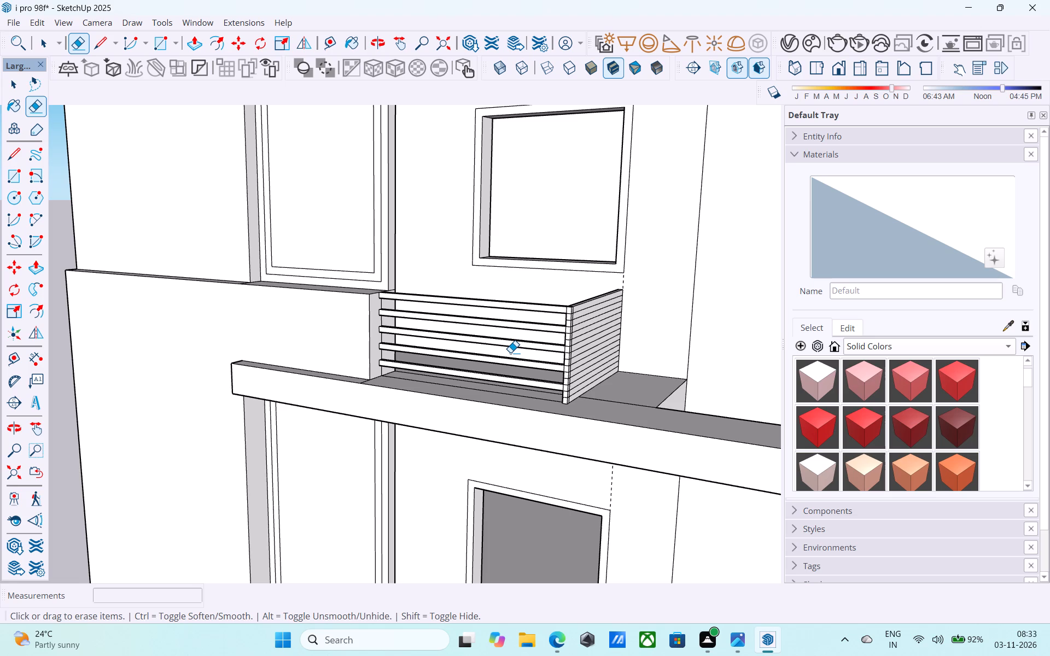
scroll(510, 352, down, 6)
middle_drag(511, 353, 441, 353)
scroll(499, 342, up, 3)
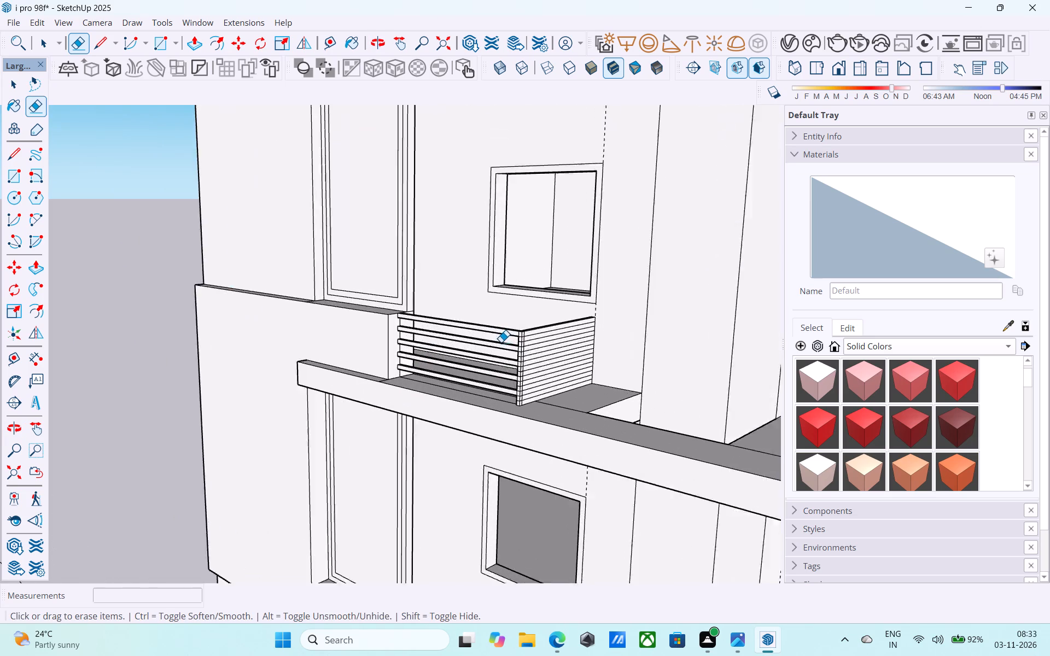
scroll(501, 342, up, 9)
scroll(536, 420, up, 10)
key(space)
click(532, 422)
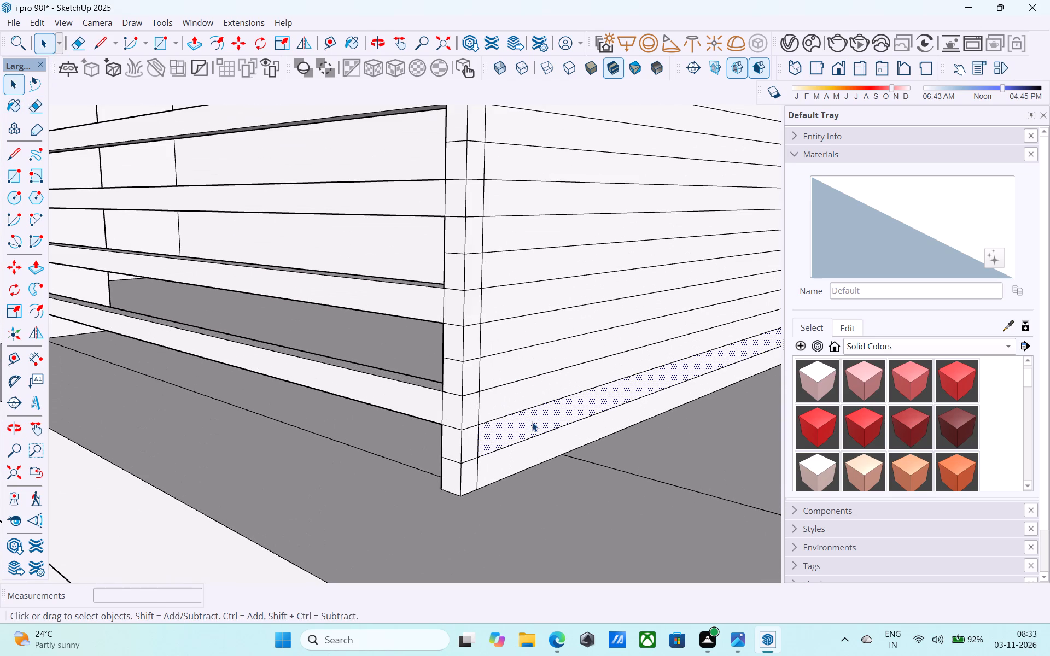
key(p)
double_click(532, 422)
double_click(536, 455)
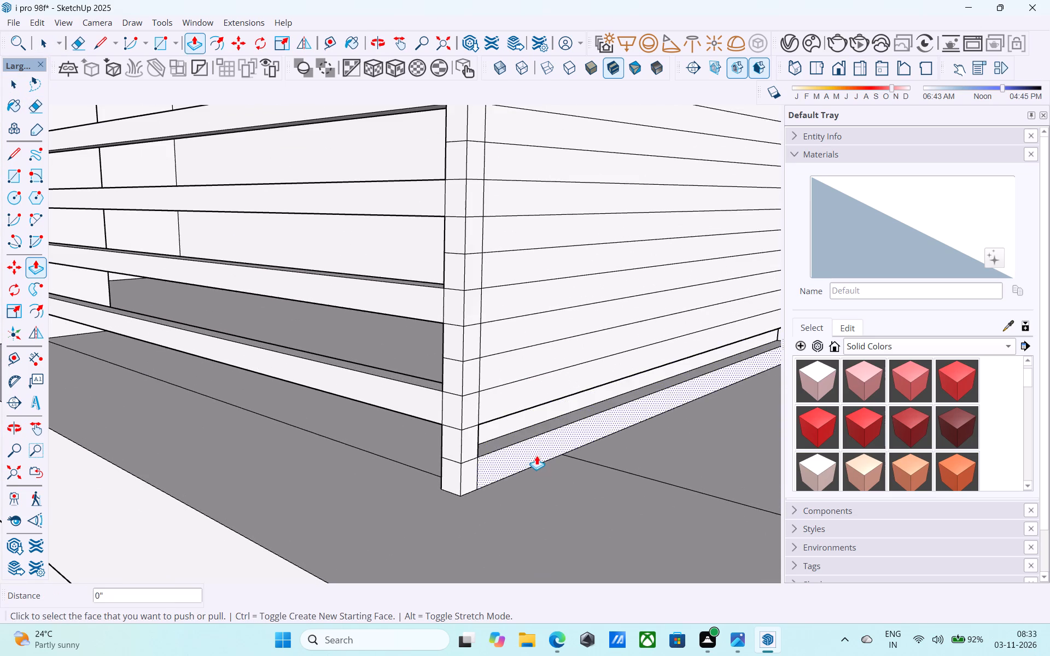
double_click(514, 370)
double_click(502, 324)
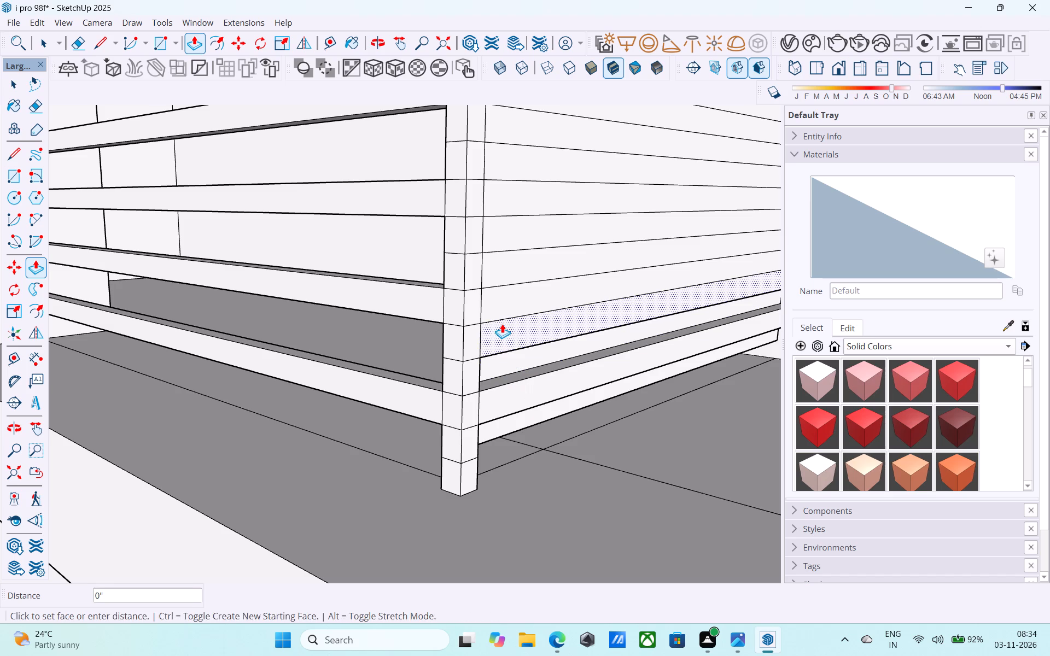
Repeat the 1 1/2" push on the ninth, eighth, sixth, fifth, third and second side strips, leaving the slats between them.
shift+middle_drag(503, 321, 489, 440)
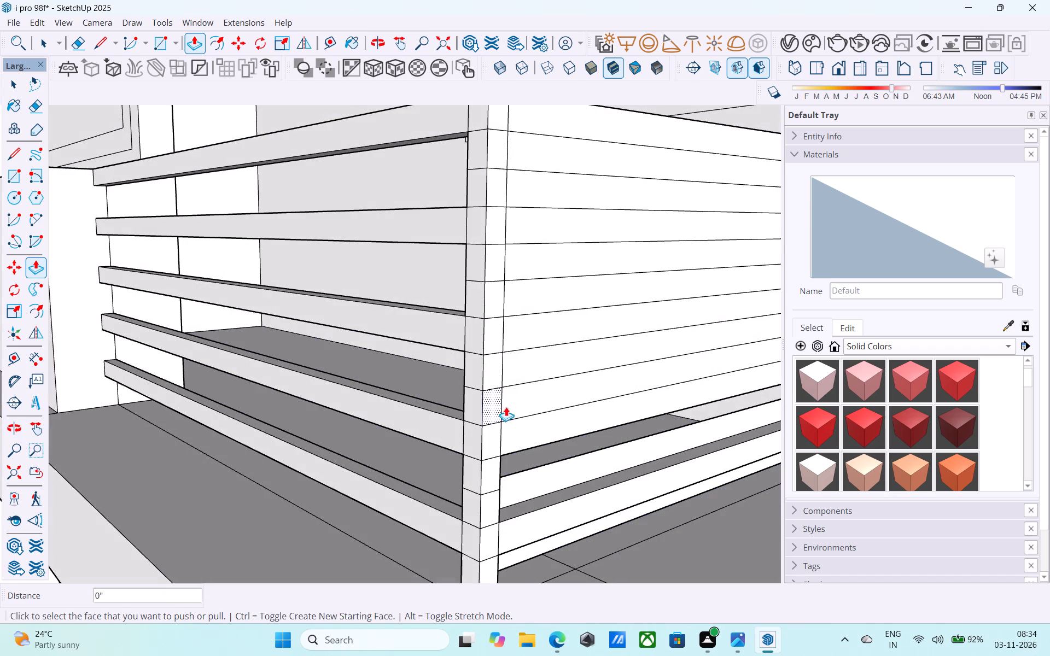
double_click(513, 405)
double_click(528, 364)
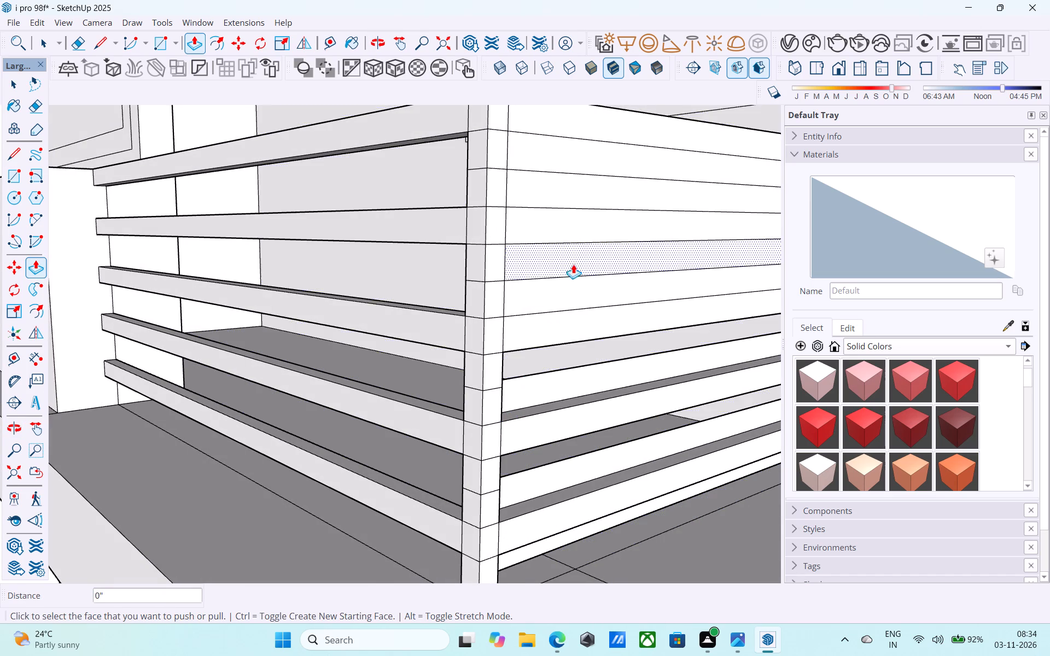
shift+middle_drag(573, 260, 596, 316)
scroll(578, 342, up, 5)
double_click(577, 343)
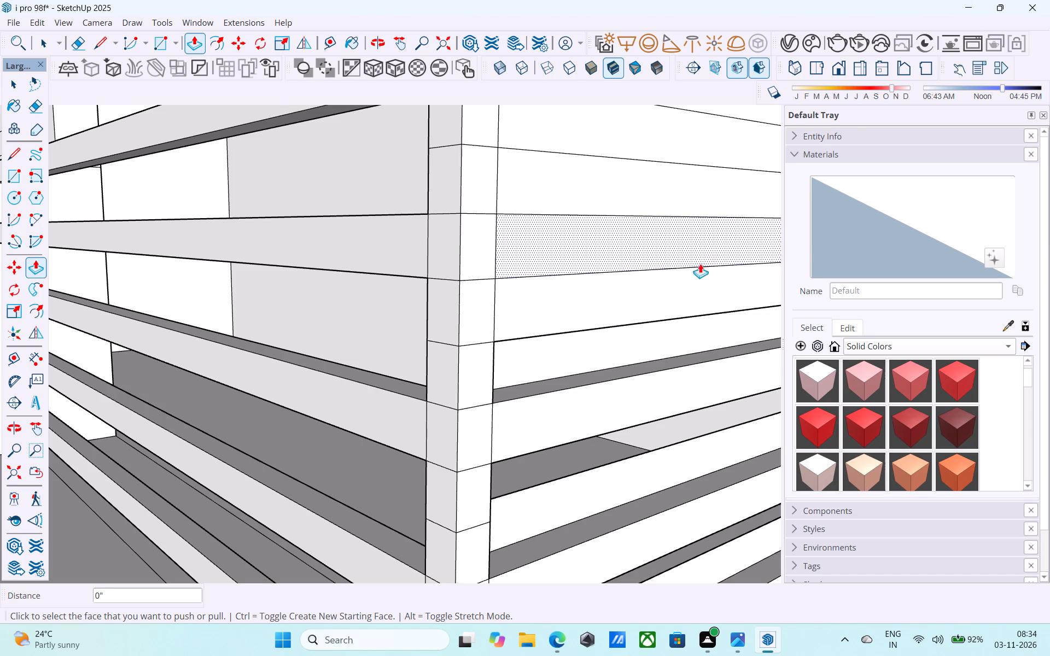
double_click(652, 290)
scroll(652, 290, down, 5)
shift+middle_drag(652, 290, 646, 353)
scroll(603, 361, up, 6)
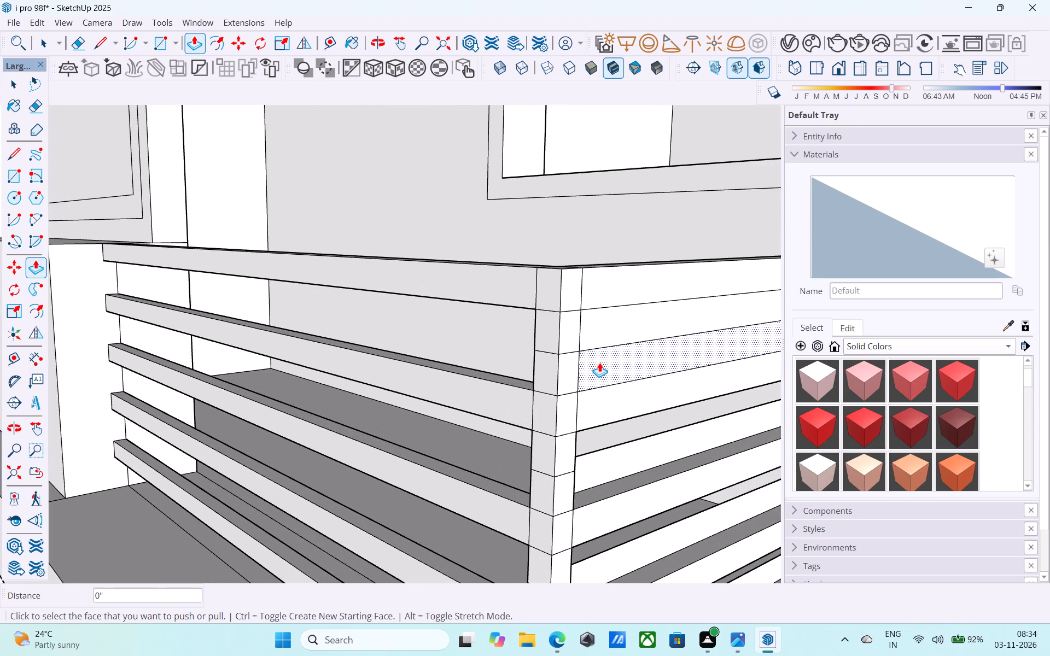
double_click(599, 362)
double_click(598, 336)
scroll(598, 336, down, 6)
middle_drag(598, 336, 637, 256)
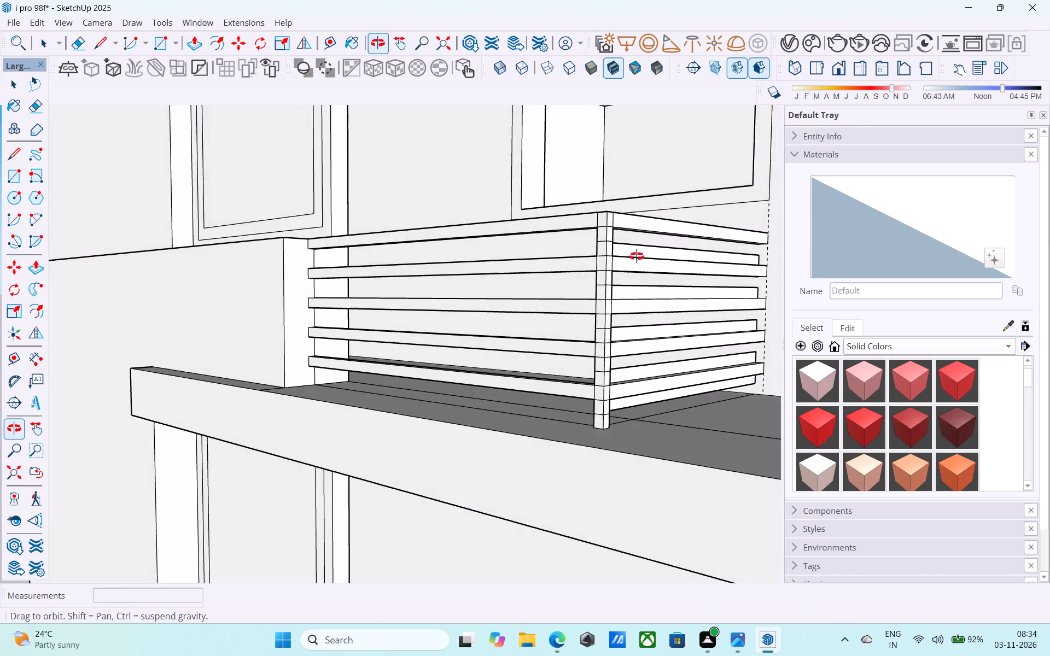
middle_drag(637, 256, 634, 263)
Erase the leftover dividing edges in the upper three openings of the parapet's side face.
text(re)
scroll(656, 241, up, 4)
click(654, 249)
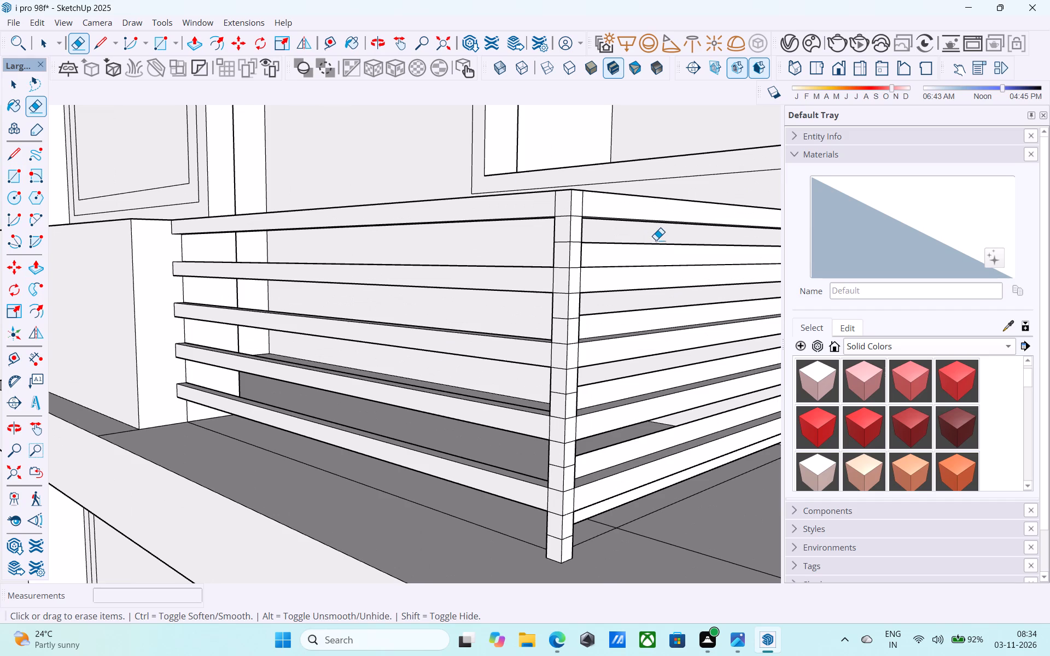
drag(657, 240, 660, 247)
scroll(651, 213, down, 5)
scroll(631, 309, up, 5)
click(648, 231)
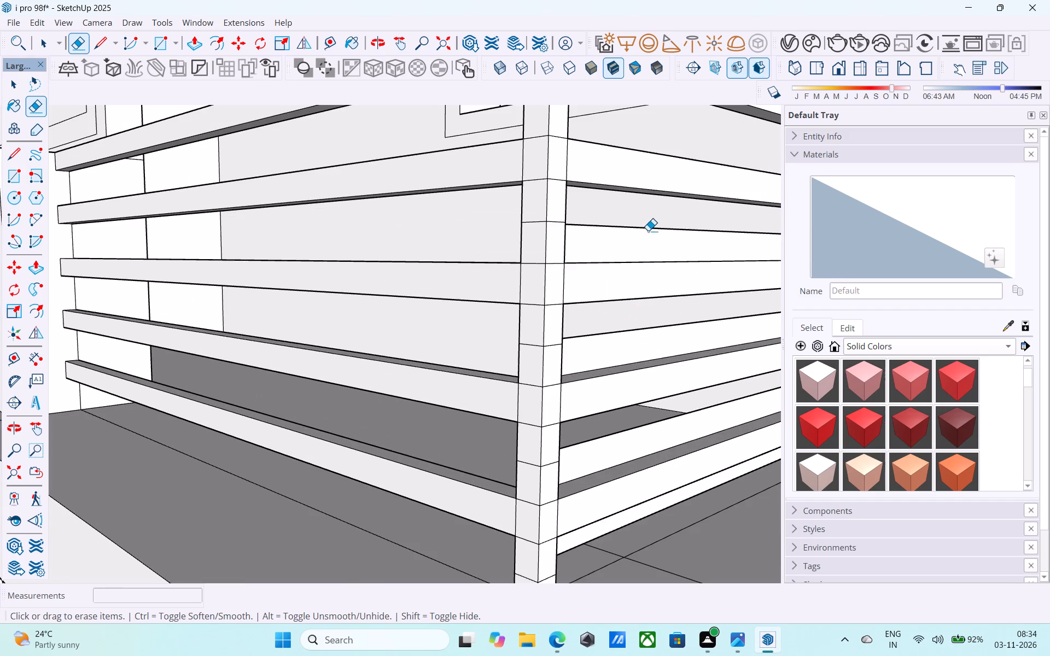
scroll(642, 221, down, 5)
scroll(636, 272, up, 5)
click(638, 275)
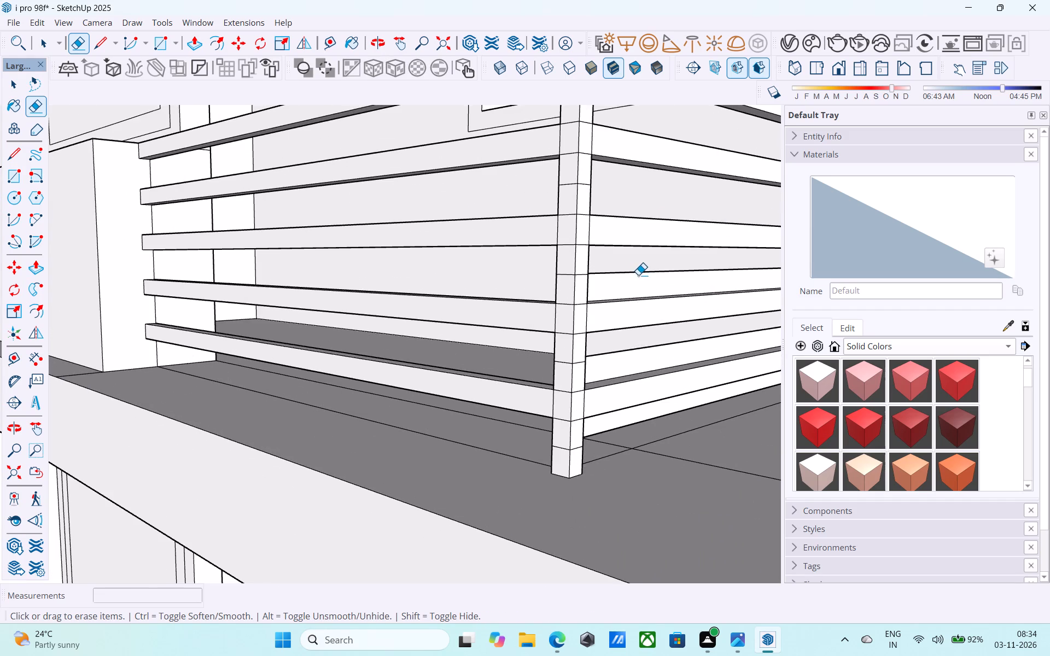
click(640, 277)
Erase the leftover dividing edges in the two lowest openings of the parapet's side face.
scroll(640, 272, down, 5)
scroll(630, 356, up, 6)
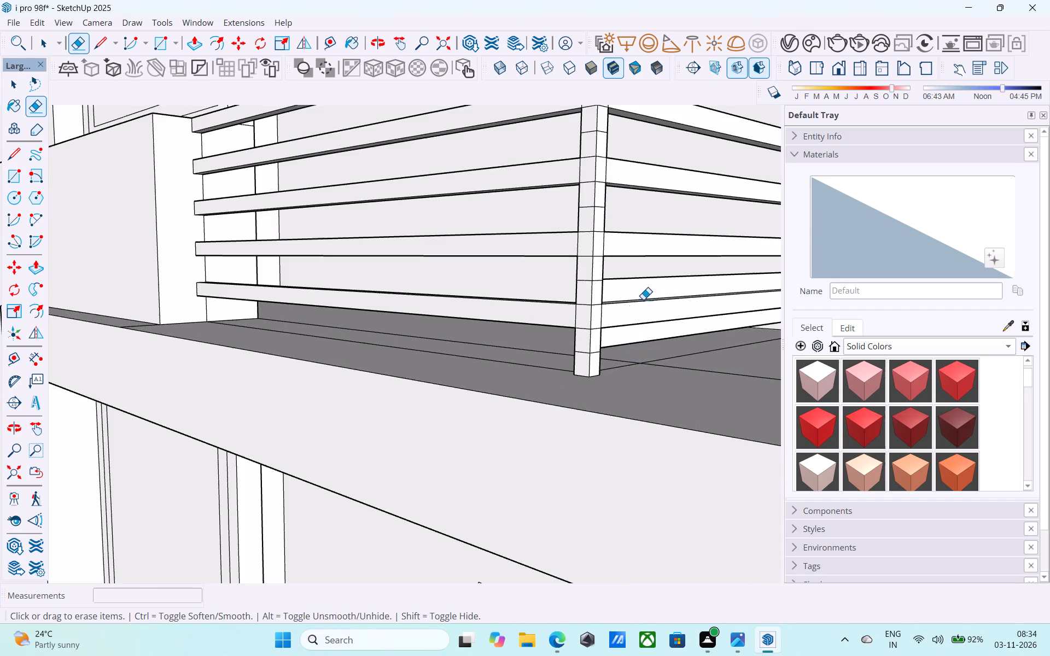
scroll(643, 300, up, 4)
drag(650, 281, 636, 271)
scroll(637, 266, down, 6)
middle_drag(637, 272, 627, 266)
scroll(603, 302, up, 2)
scroll(603, 302, down, 1)
scroll(603, 302, up, 4)
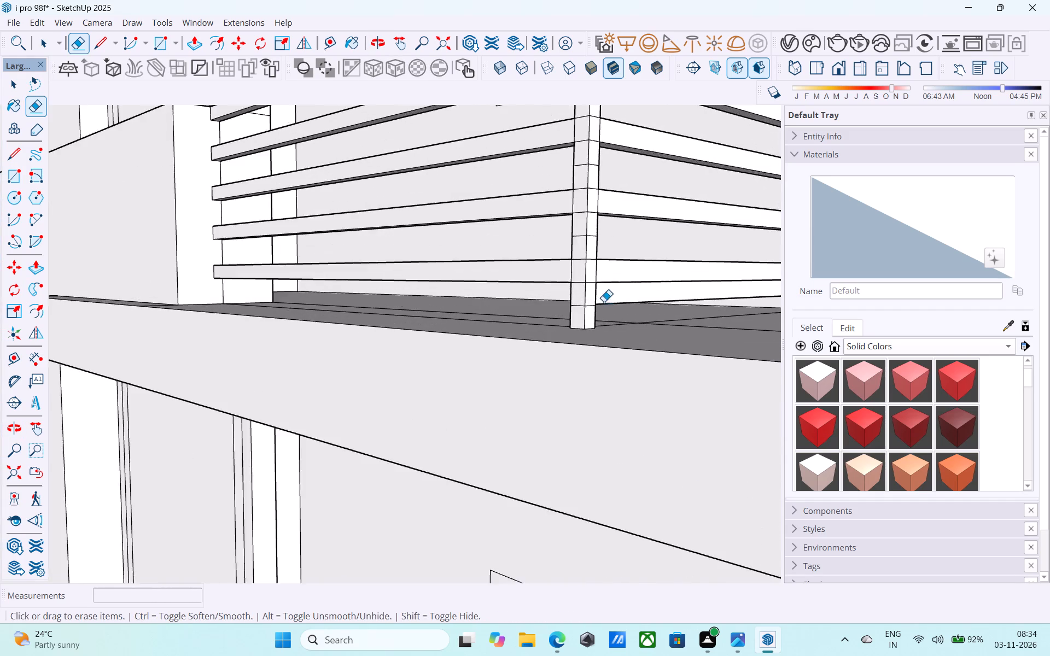
scroll(604, 302, up, 8)
middle_drag(610, 310, 603, 301)
drag(687, 220, 677, 250)
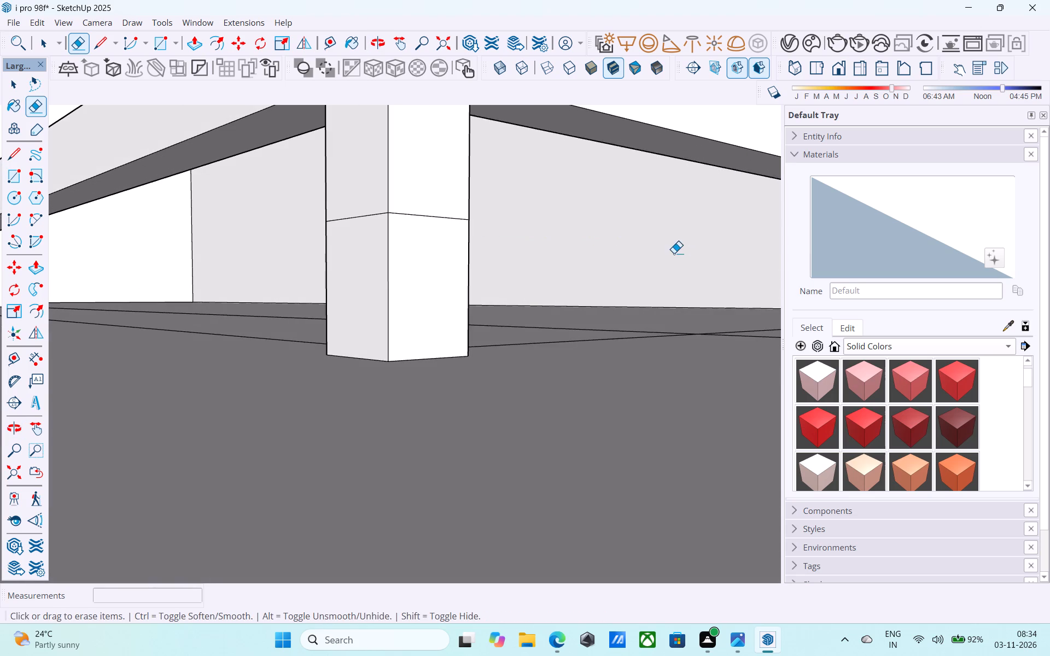
Save the model.
key(space)
scroll(674, 253, down, 6)
key(ctrl+s)
Examine the slatted balcony parapet in the context of the whole building facade.
scroll(674, 254, down, 4)
scroll(674, 254, up, 1)
scroll(674, 254, down, 8)
middle_drag(675, 254, 703, 333)
scroll(617, 356, down, 9)
middle_click(612, 358)
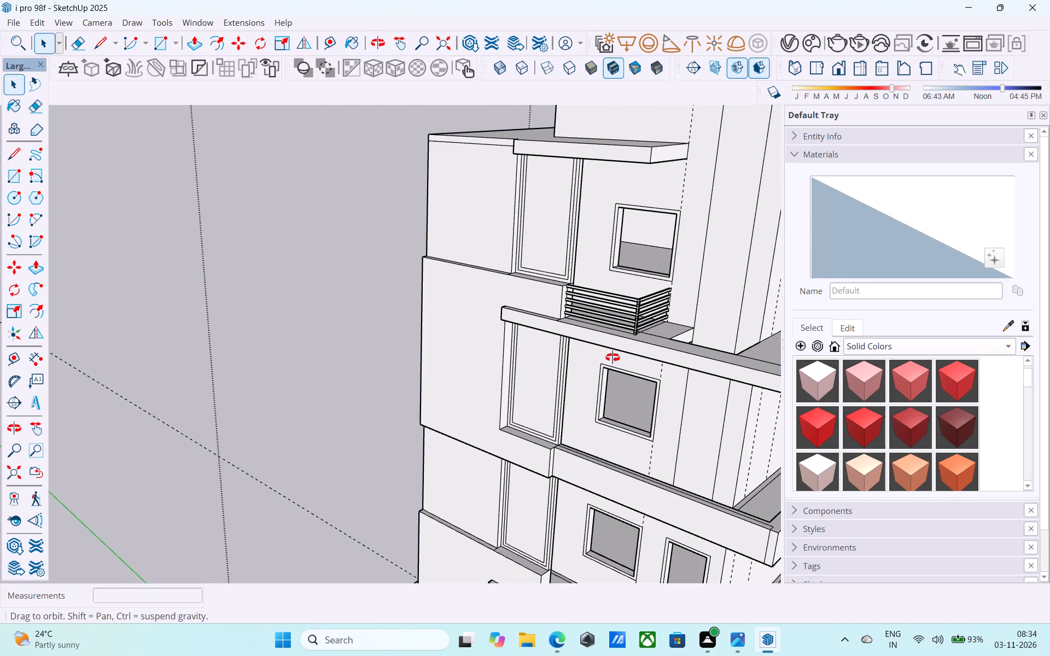
scroll(585, 361, down, 5)
middle_drag(580, 362, 612, 365)
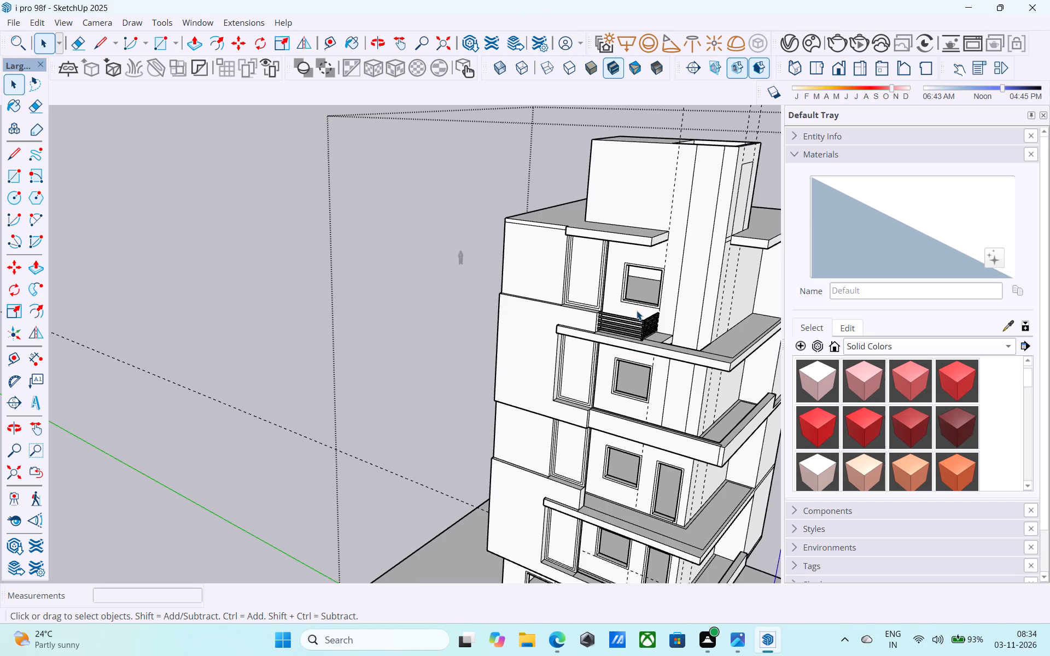
Erase the short horizontal dividing edges on both faces of the parapet's corner post, near its top.
scroll(635, 313, up, 8)
middle_drag(652, 373, 597, 335)
scroll(643, 327, up, 6)
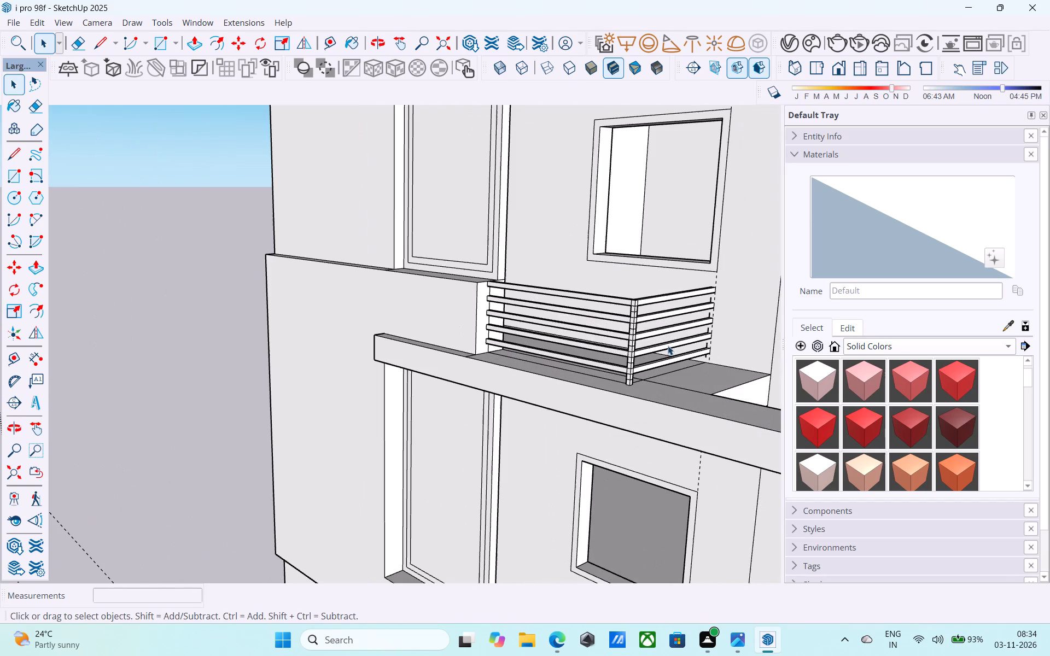
key(e)
scroll(639, 345, up, 4)
scroll(636, 293, up, 10)
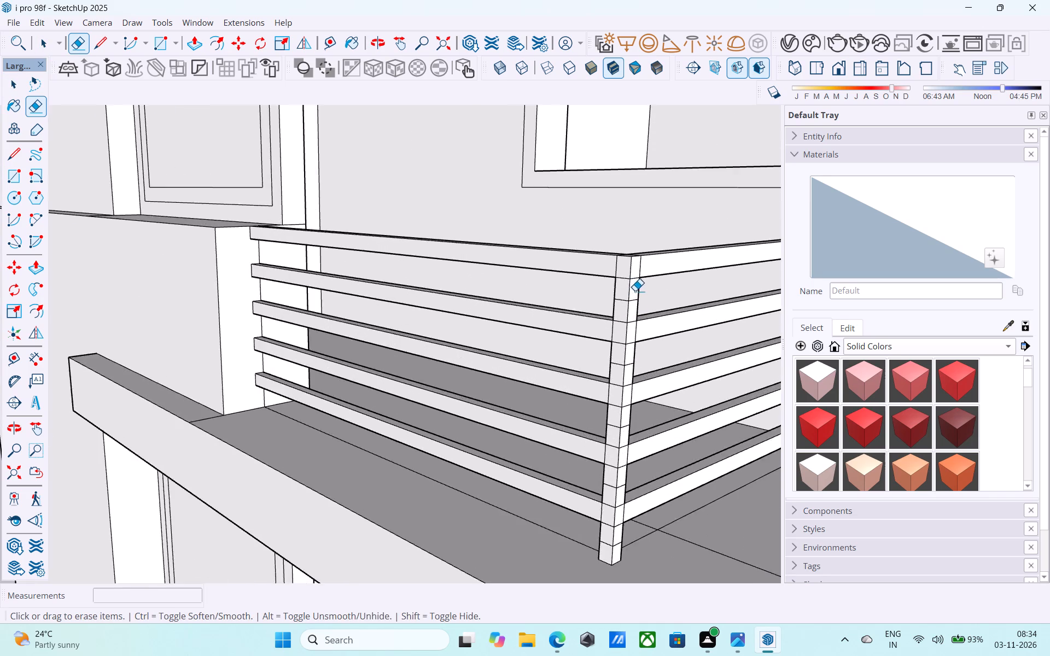
scroll(635, 291, up, 6)
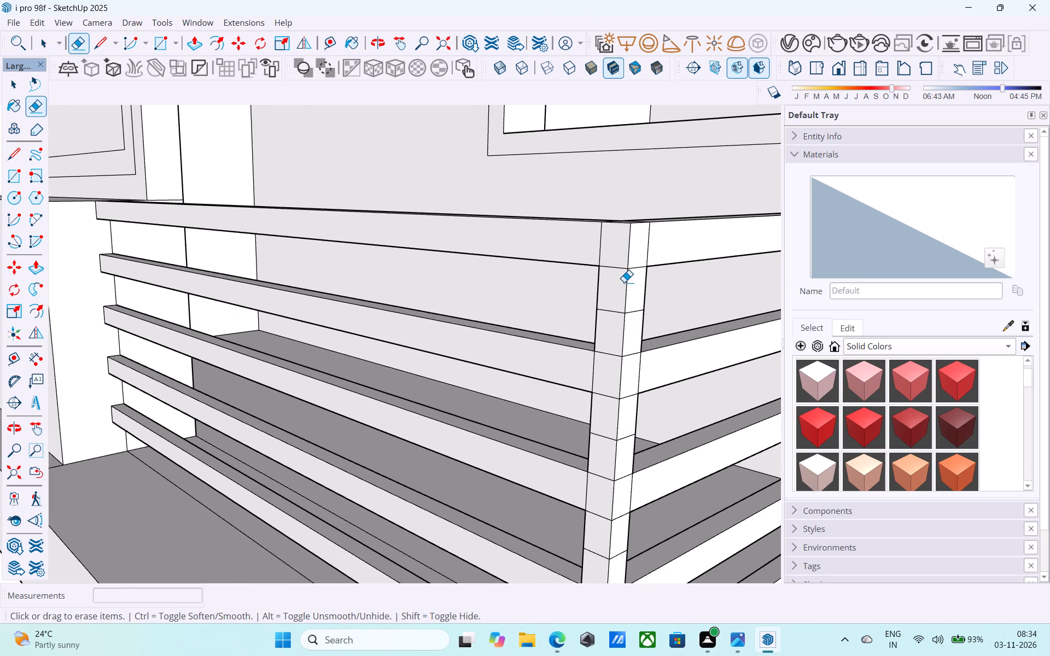
scroll(624, 282, up, 3)
drag(616, 261, 612, 281)
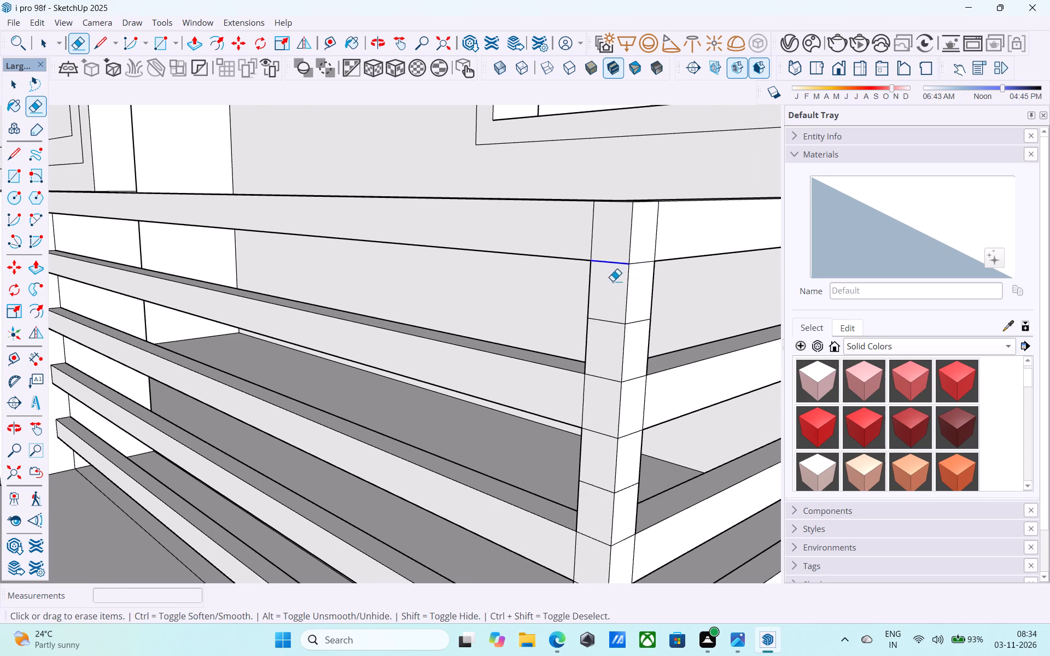
drag(612, 281, 613, 279)
drag(608, 318, 604, 336)
drag(647, 256, 644, 271)
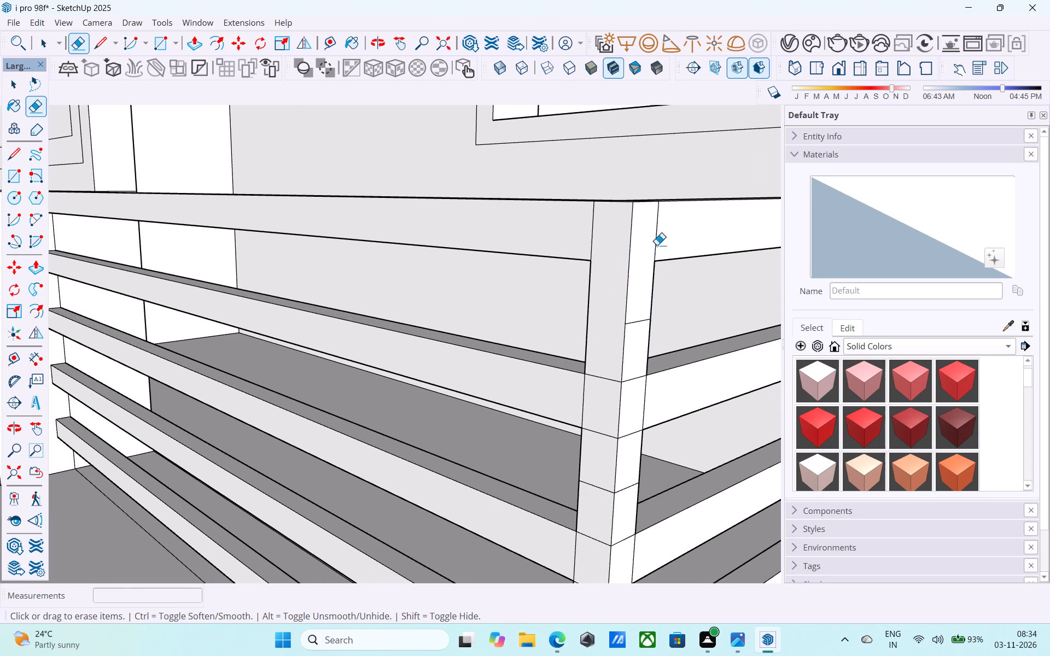
drag(640, 319, 640, 325)
scroll(592, 228, down, 6)
scroll(606, 308, up, 3)
drag(601, 327, 594, 324)
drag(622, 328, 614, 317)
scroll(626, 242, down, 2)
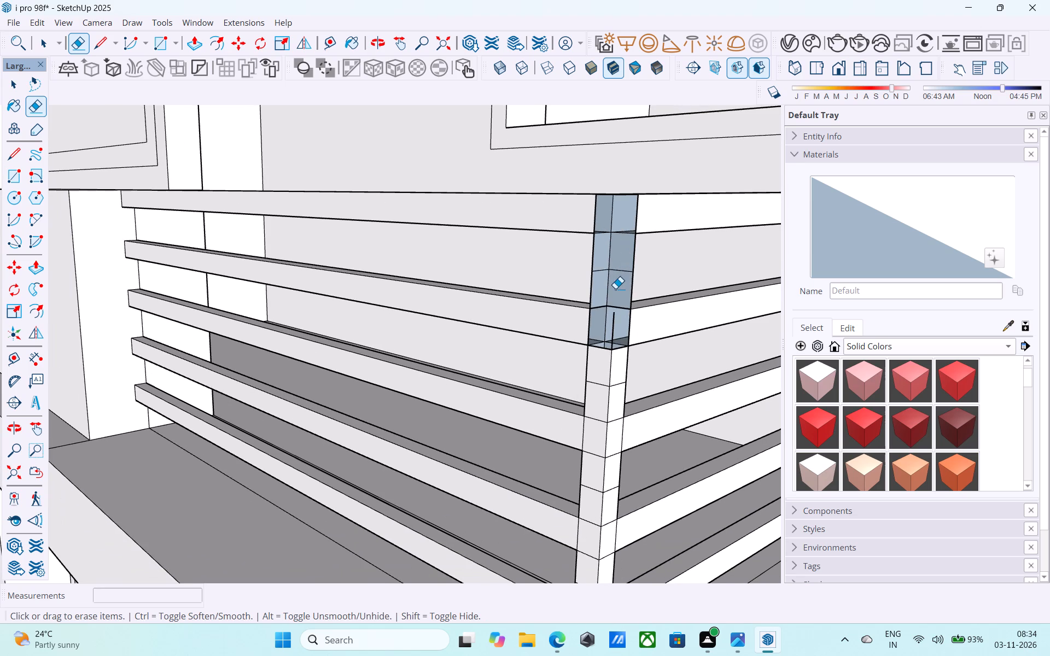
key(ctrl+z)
Erase the horizontal dividing edges on both faces of the corner post through its middle section.
scroll(621, 313, up, 6)
click(622, 311)
click(623, 378)
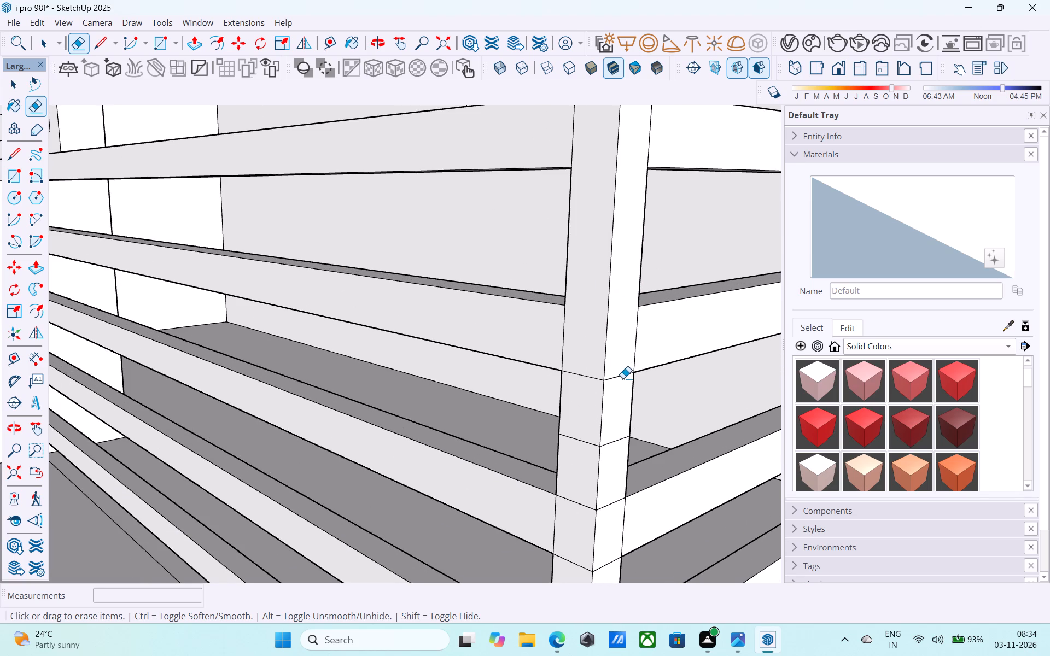
drag(593, 377, 592, 390)
drag(626, 371, 625, 390)
scroll(610, 286, down, 6)
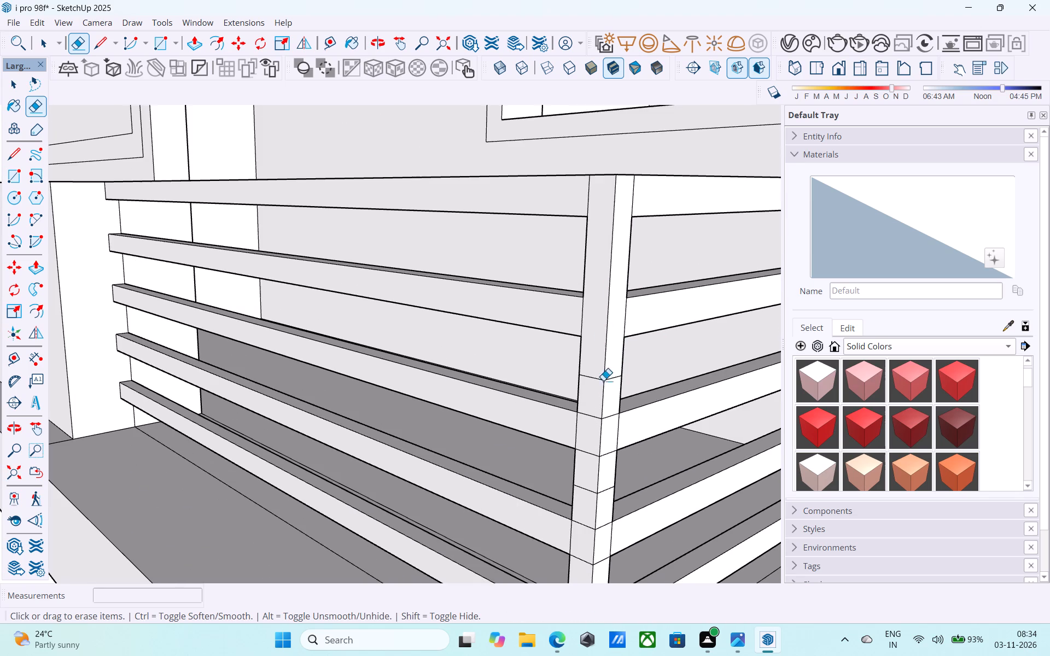
drag(594, 375, 590, 396)
drag(612, 378, 614, 387)
scroll(625, 209, down, 6)
scroll(630, 350, up, 4)
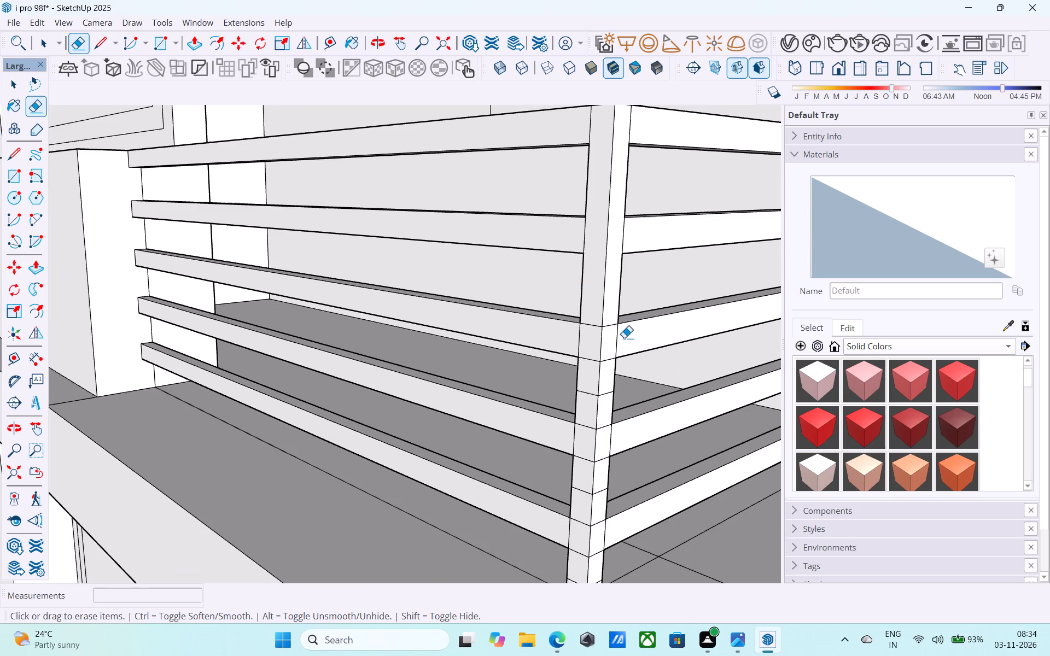
drag(593, 324, 587, 345)
click(609, 328)
click(606, 362)
drag(593, 365, 590, 354)
Erase the dividing edges on both faces of the corner post around the second-lowest slat.
scroll(600, 312, down, 5)
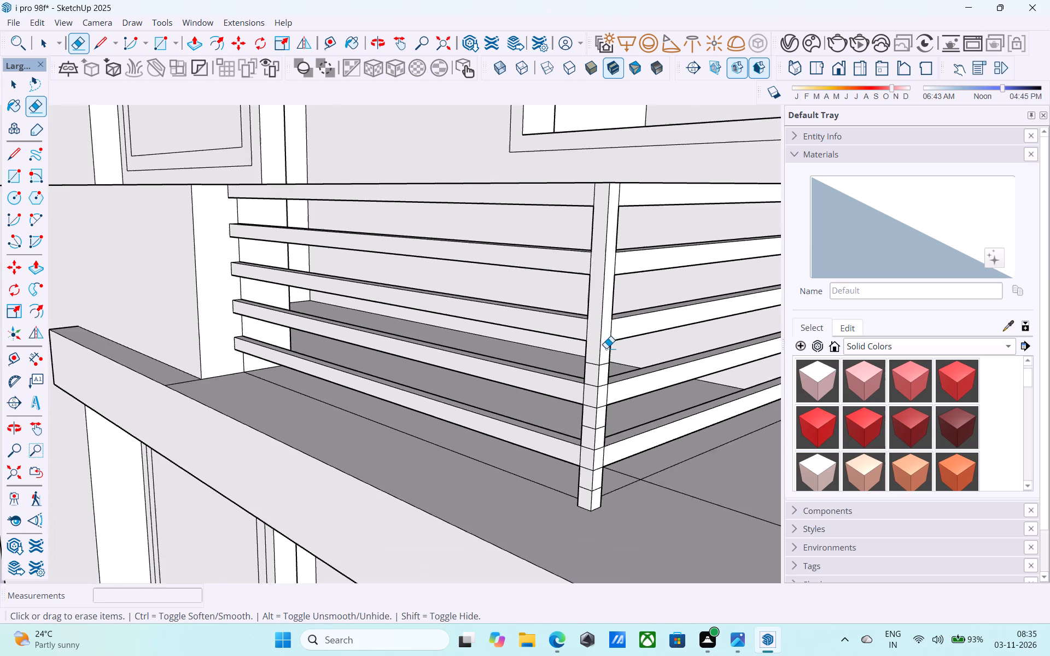
scroll(607, 373, up, 8)
drag(585, 360, 581, 355)
drag(604, 355, 606, 362)
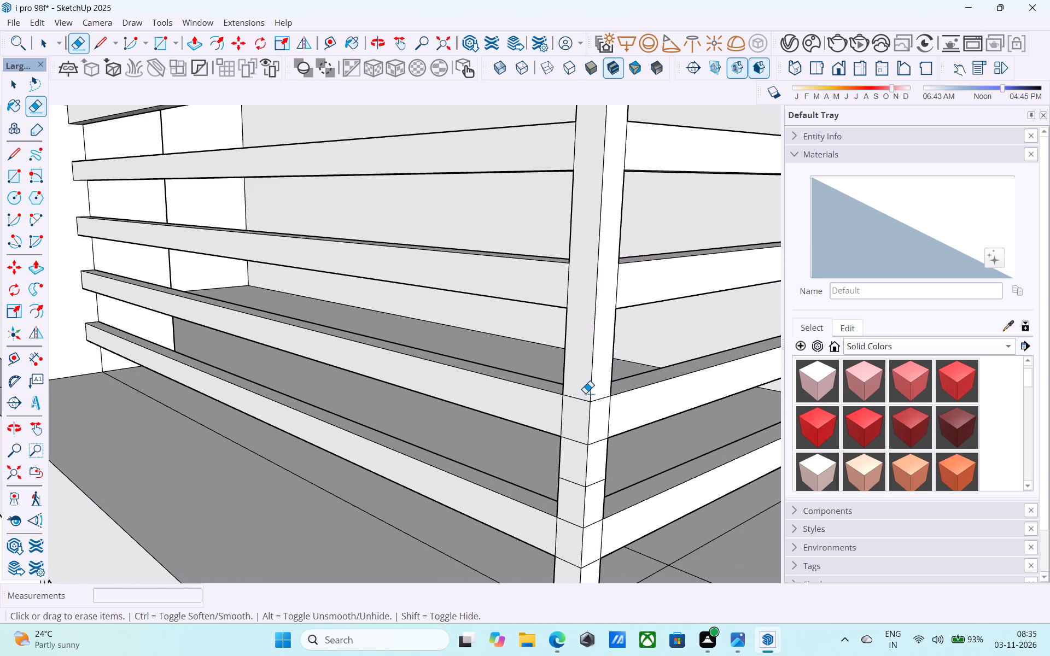
drag(579, 398, 576, 410)
drag(599, 398, 601, 403)
scroll(573, 303, down, 6)
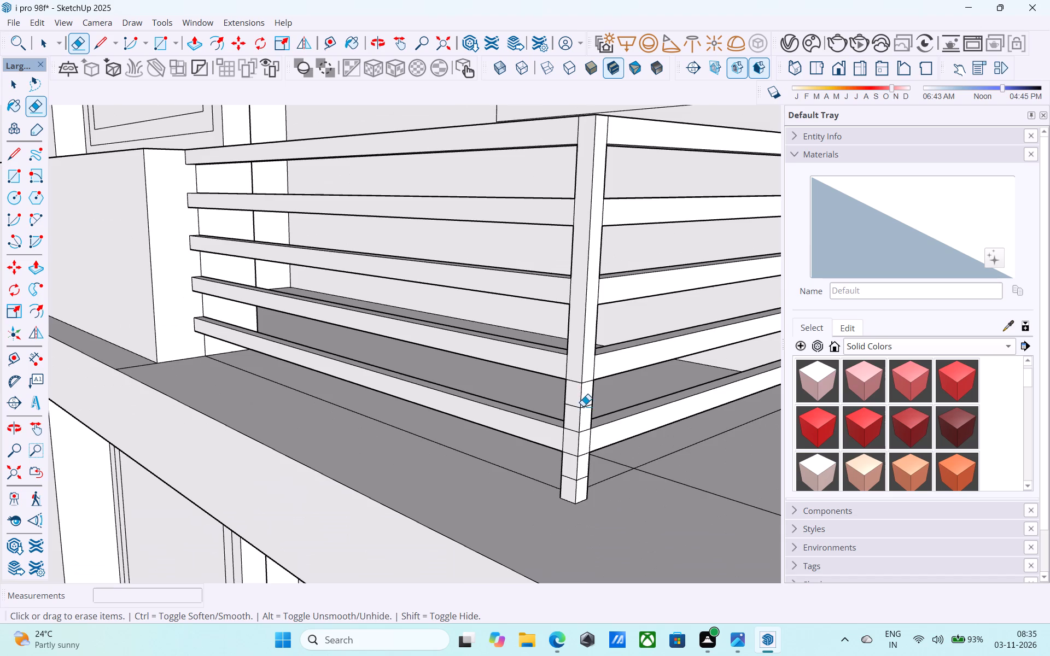
scroll(582, 401, up, 5)
click(573, 374)
drag(590, 378, 591, 366)
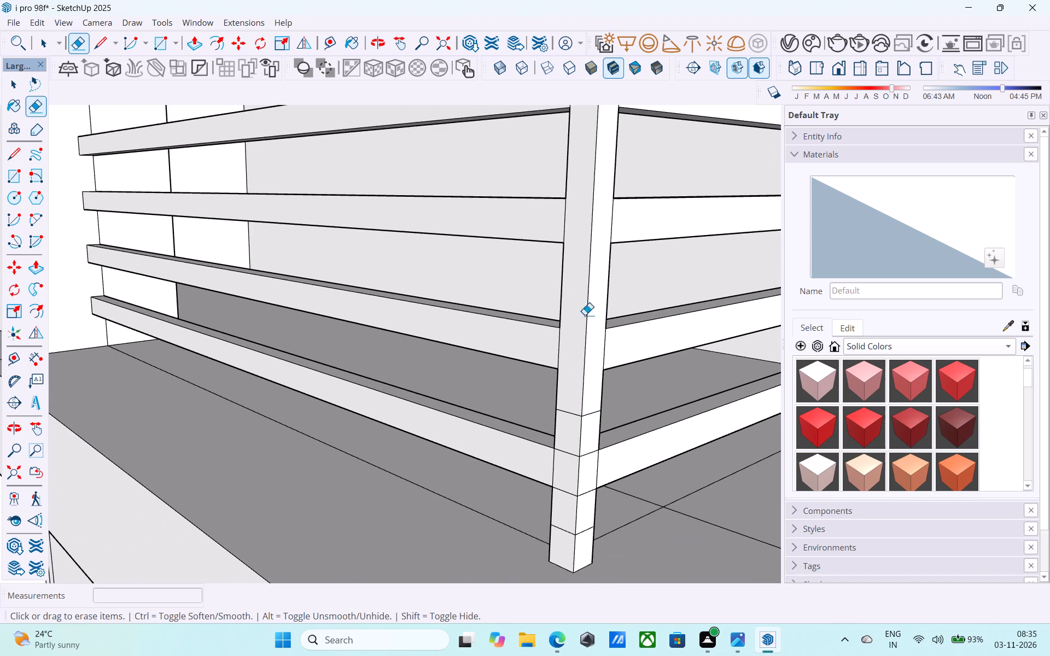
Erase the remaining dividing edges on both faces of the corner post, from the lowest slat down to its foot.
scroll(574, 296, down, 5)
scroll(581, 406, up, 4)
drag(568, 352, 568, 357)
click(588, 352)
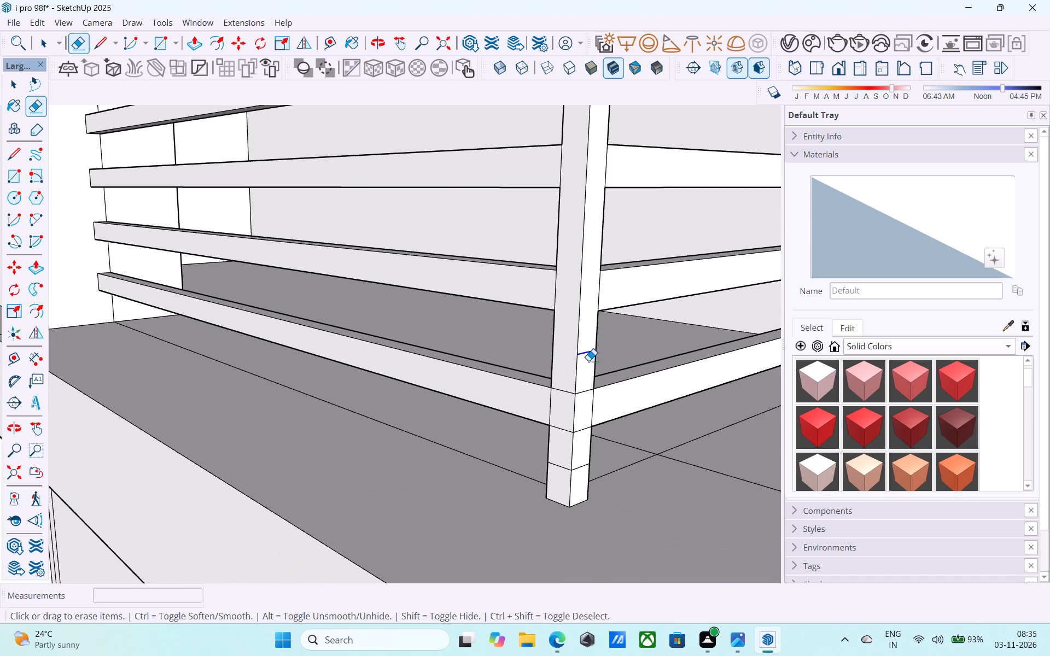
click(567, 392)
click(584, 394)
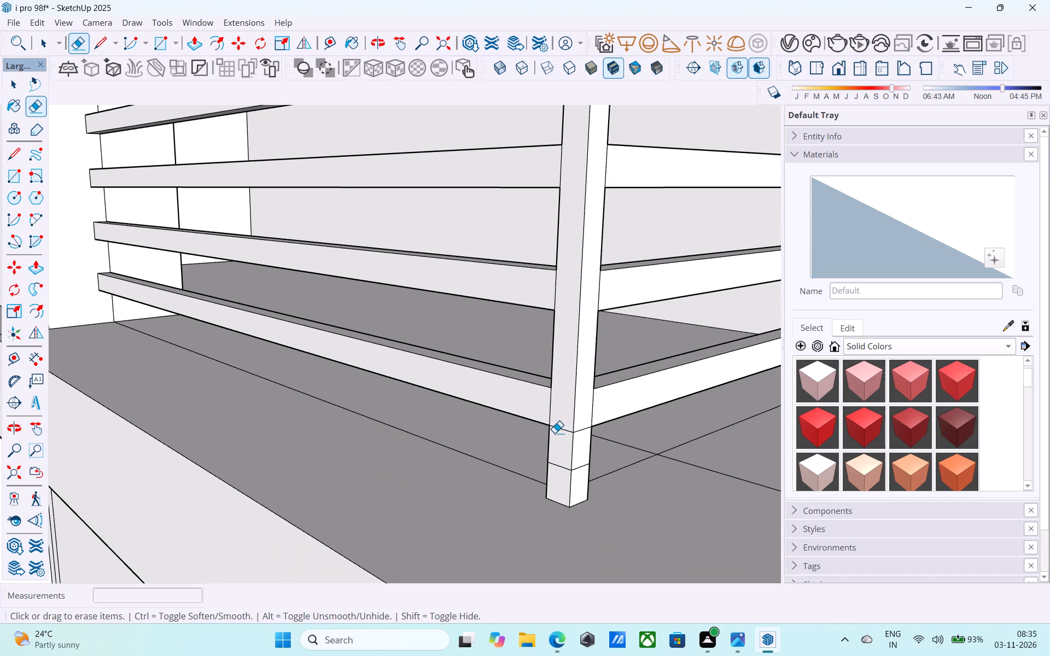
drag(559, 428, 561, 439)
click(585, 431)
click(583, 466)
click(585, 430)
click(563, 466)
scroll(581, 464, down, 8)
scroll(582, 466, up, 1)
scroll(582, 466, down, 2)
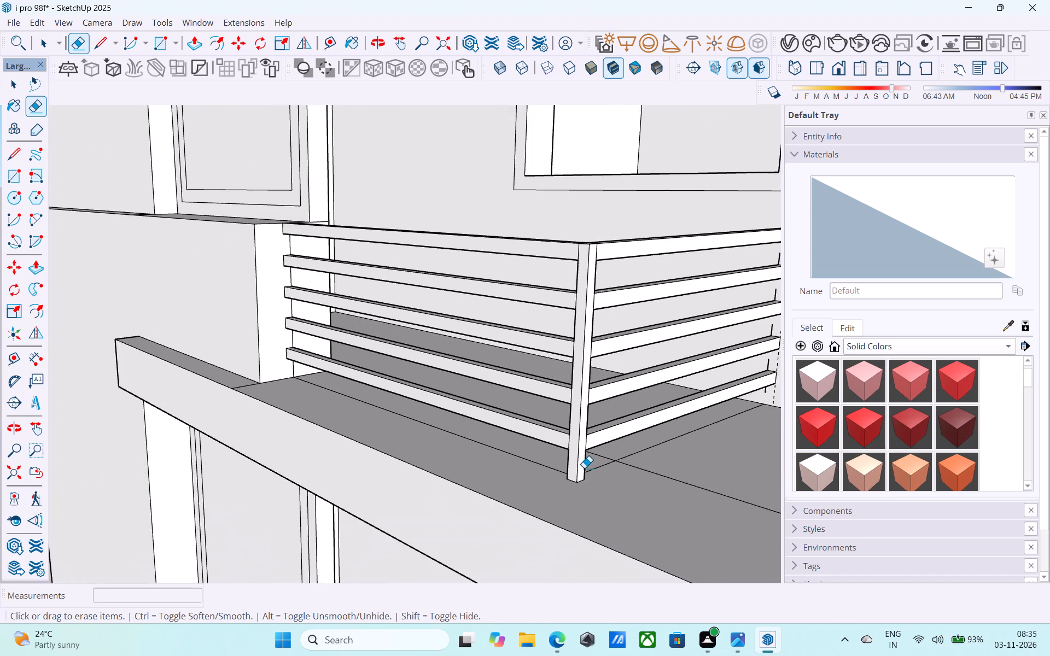
Erase the short vertical edges separating the front face's slats from the corner post.
scroll(584, 468, down, 4)
middle_click(585, 467)
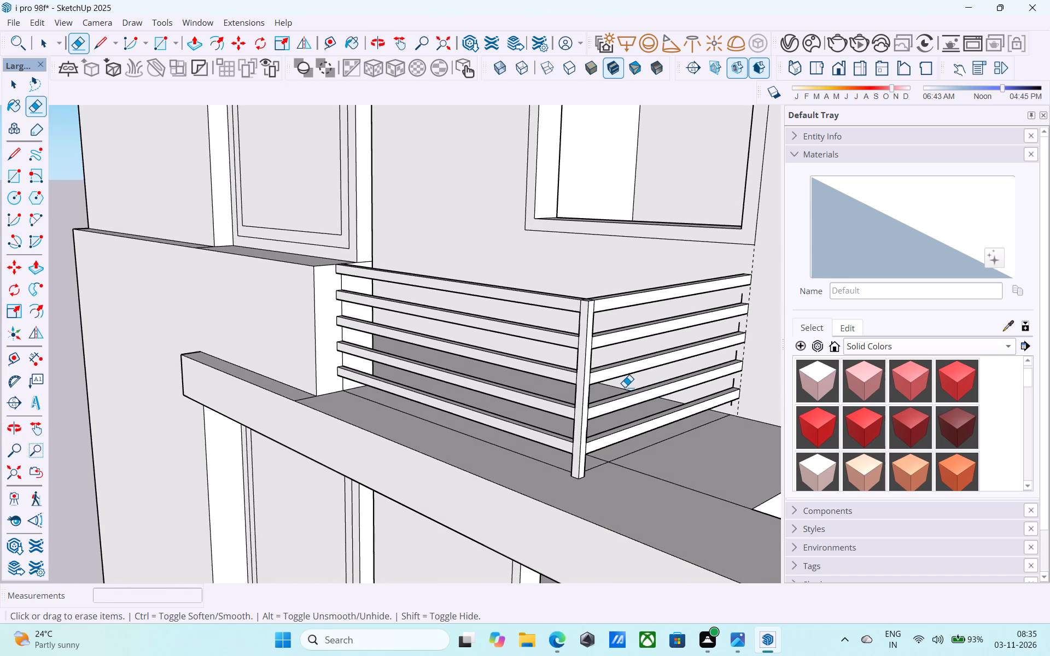
middle_drag(625, 387, 579, 376)
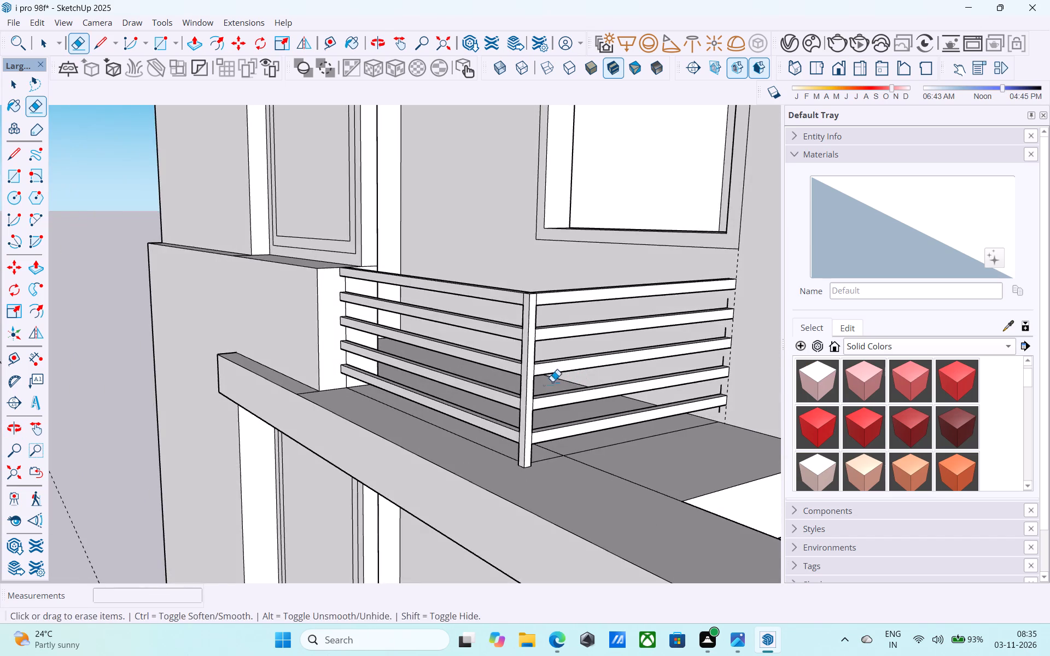
scroll(544, 384, up, 5)
middle_drag(549, 385, 606, 382)
scroll(606, 382, down, 4)
middle_drag(606, 382, 582, 370)
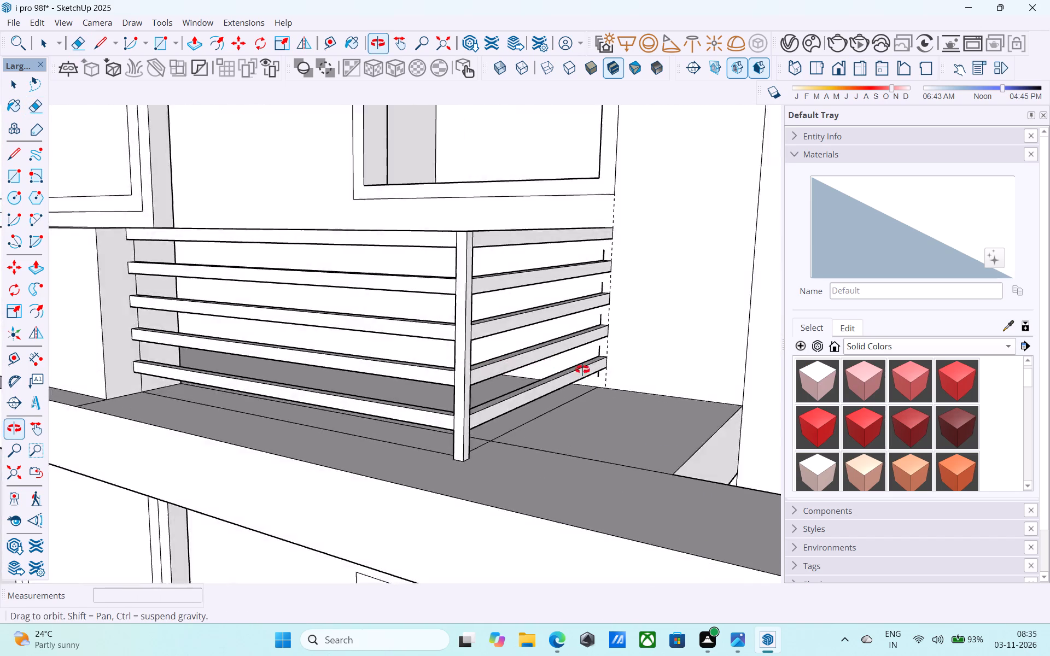
middle_drag(582, 370, 787, 370)
scroll(477, 435, up, 9)
click(506, 394)
scroll(501, 389, up, 1)
shift+middle_drag(501, 388, 500, 437)
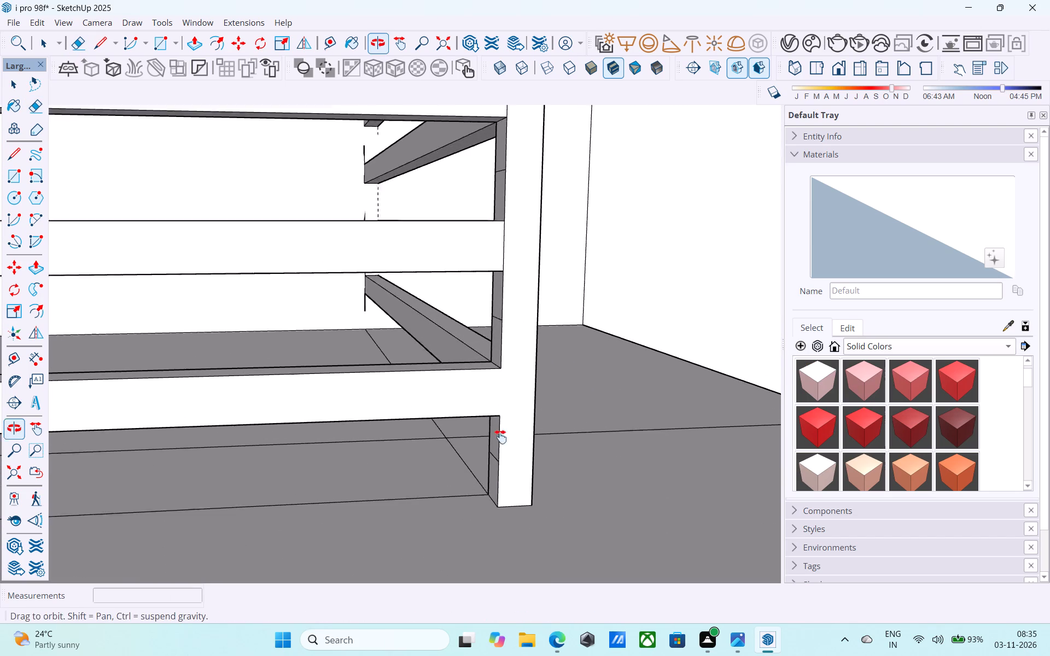
shift+middle_drag(500, 437, 517, 493)
drag(528, 348, 518, 345)
shift+middle_drag(517, 344, 564, 477)
click(571, 344)
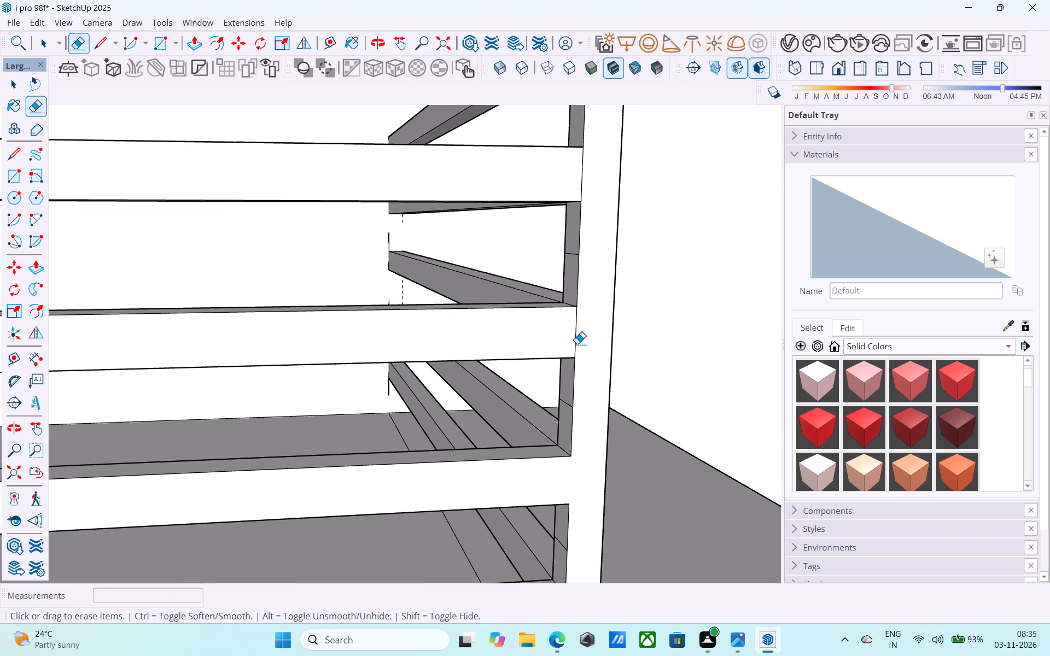
drag(582, 339, 563, 333)
scroll(563, 333, down, 5)
middle_drag(563, 334, 572, 452)
click(583, 358)
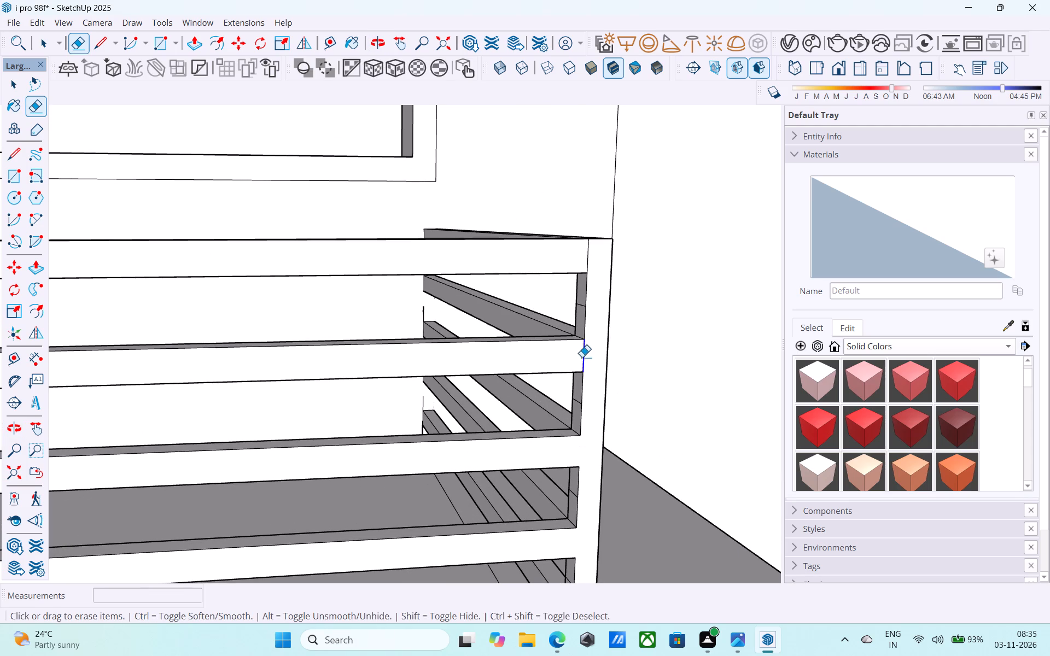
drag(591, 258, 586, 256)
Erase the short vertical edges separating the side face's slats from the corner post.
middle_drag(583, 262, 218, 294)
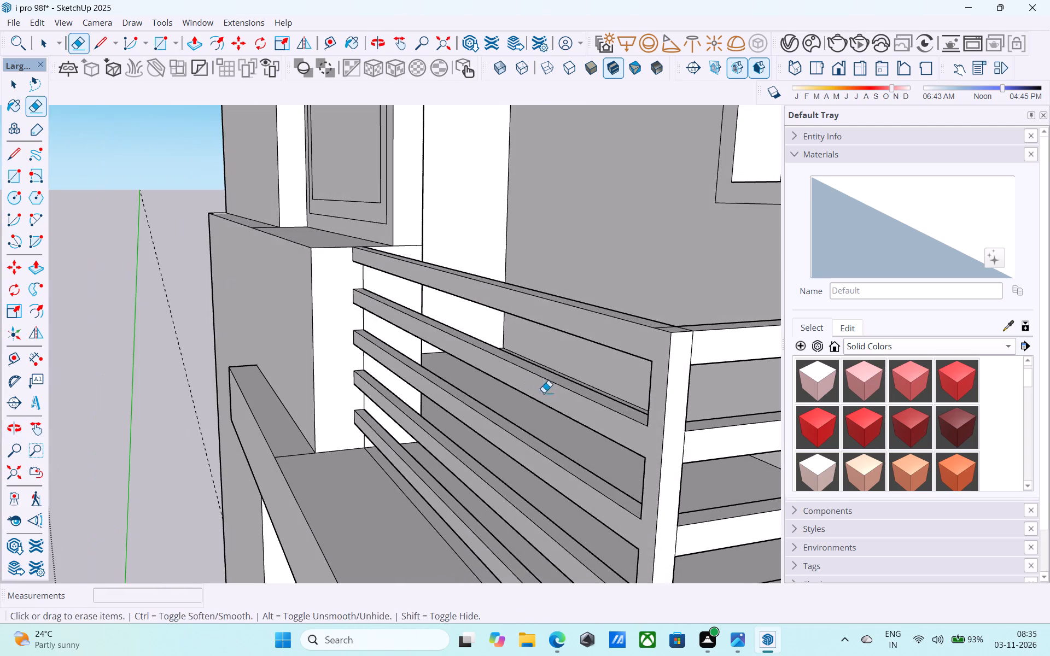
shift+middle_drag(544, 392, 419, 289)
drag(532, 209, 526, 209)
click(522, 325)
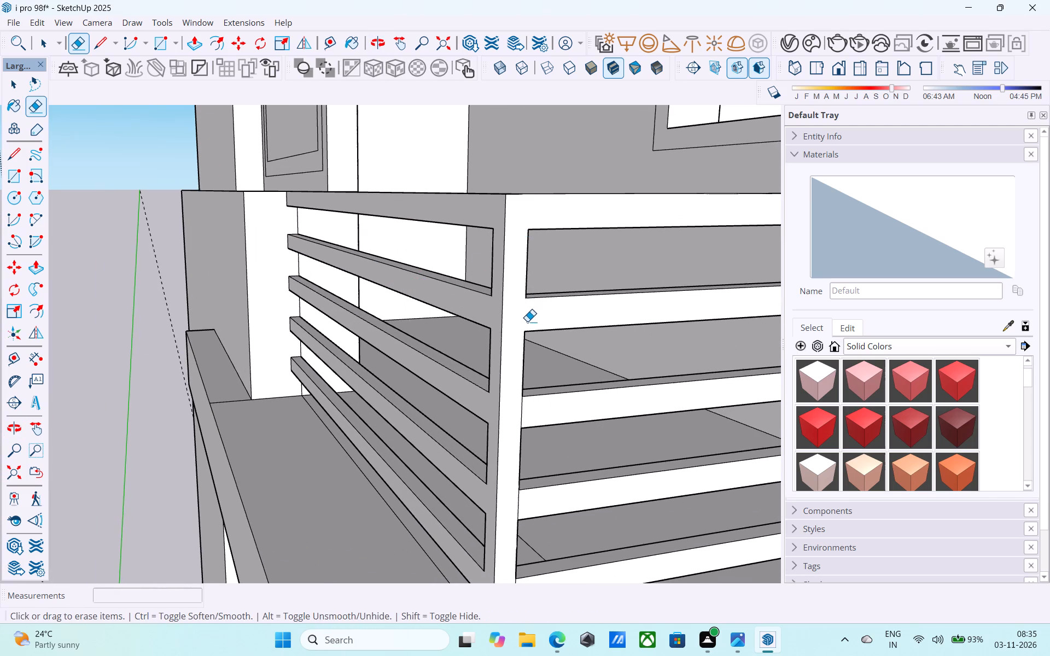
middle_drag(528, 325, 499, 237)
drag(505, 318, 486, 321)
shift+middle_drag(498, 369, 474, 284)
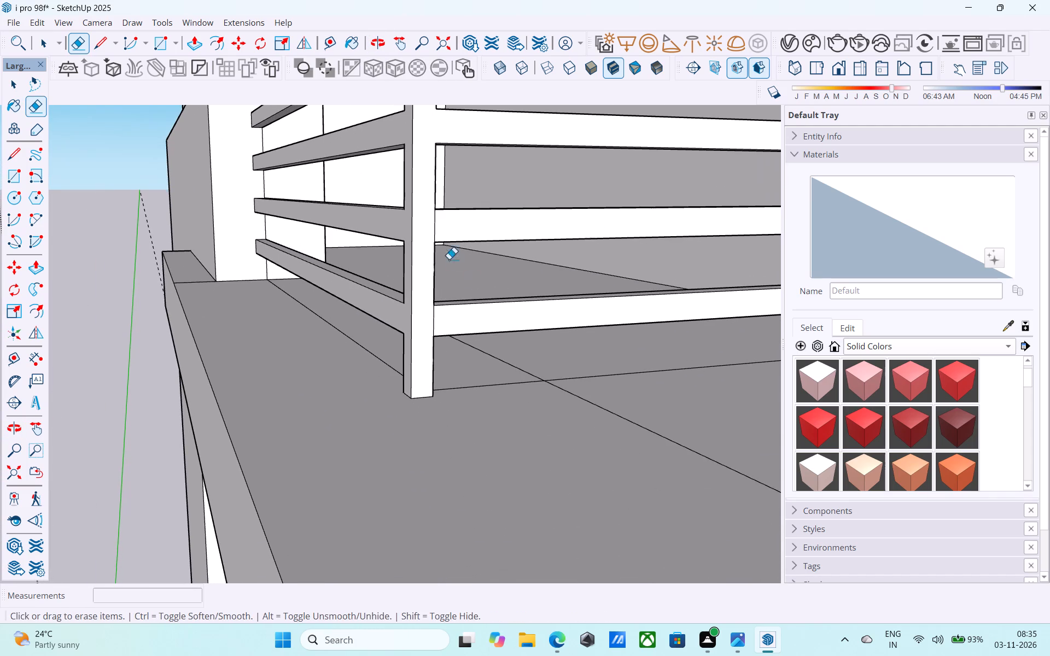
drag(446, 232, 434, 226)
drag(434, 318, 427, 318)
Erase the leftover seam edges on top of the parapet where the front and side rails meet at the corner.
scroll(436, 339, down, 4)
middle_drag(431, 342, 434, 355)
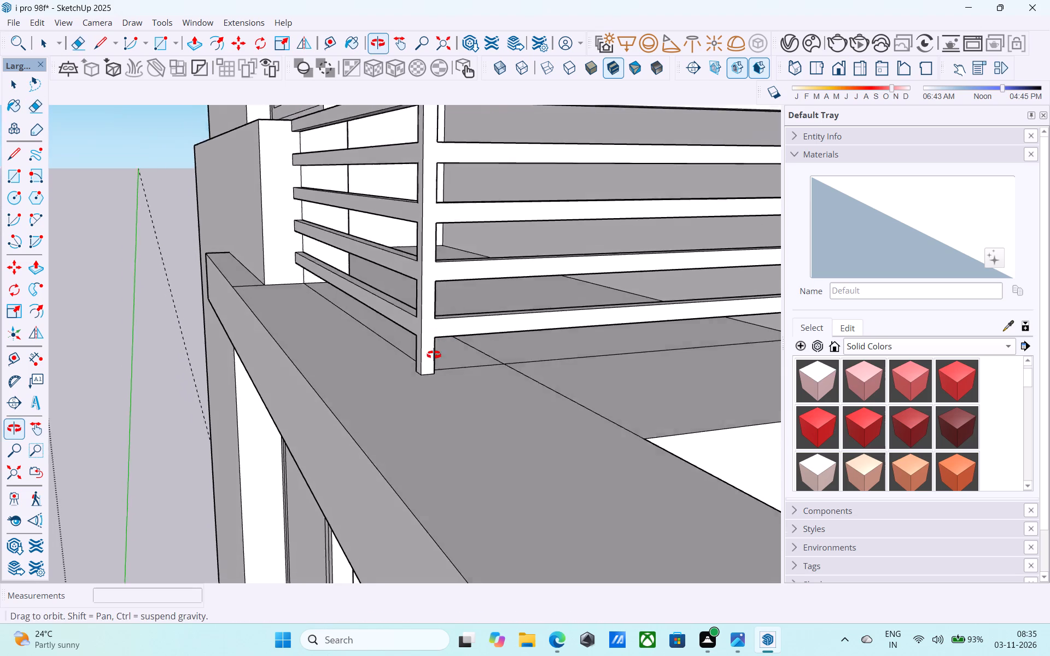
middle_drag(434, 355, 536, 403)
scroll(538, 404, down, 5)
middle_drag(538, 404, 623, 519)
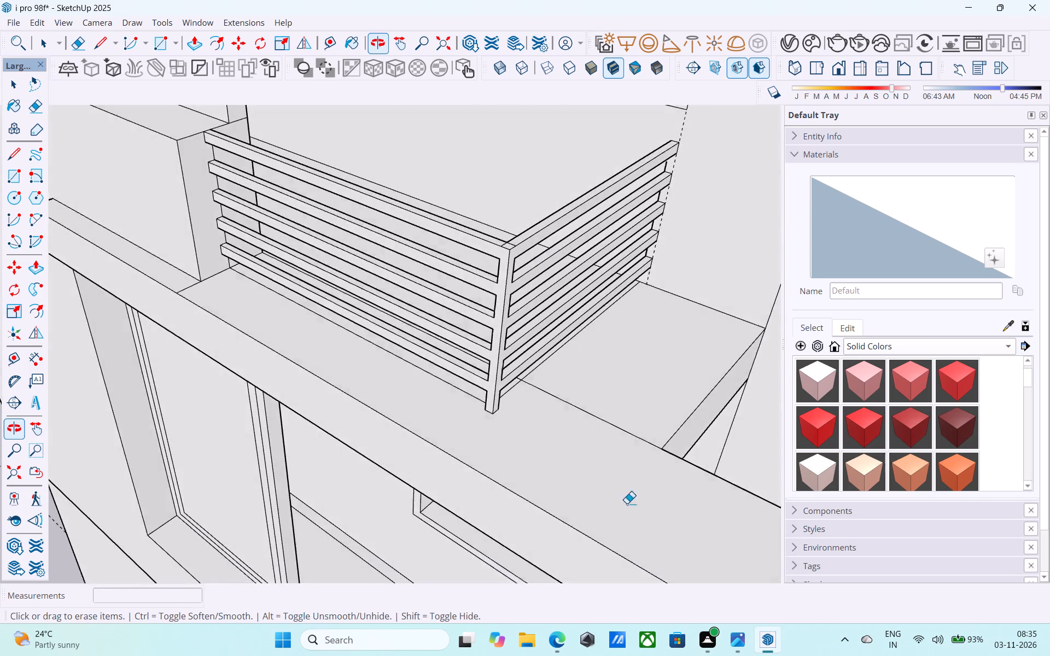
scroll(518, 207, up, 9)
drag(500, 291, 505, 288)
scroll(497, 288, up, 5)
drag(477, 289, 463, 286)
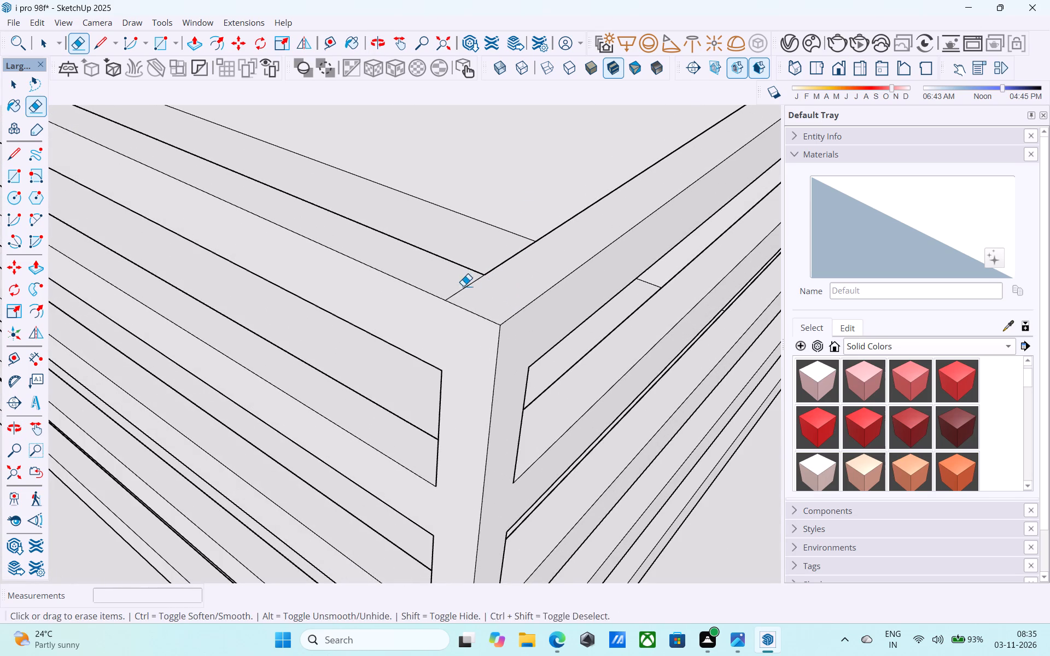
drag(463, 286, 454, 281)
Erase the stray vertical lines between and below the side face's slats at the end next to the building wall.
scroll(494, 303, down, 18)
middle_drag(498, 308, 498, 314)
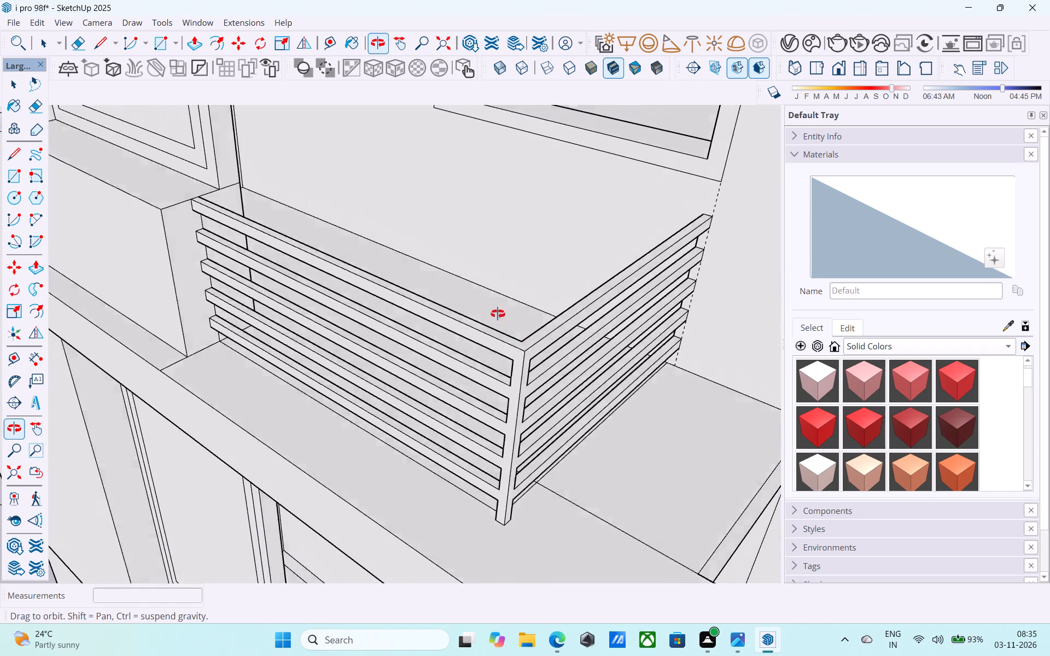
middle_drag(498, 314, 491, 206)
scroll(741, 360, up, 10)
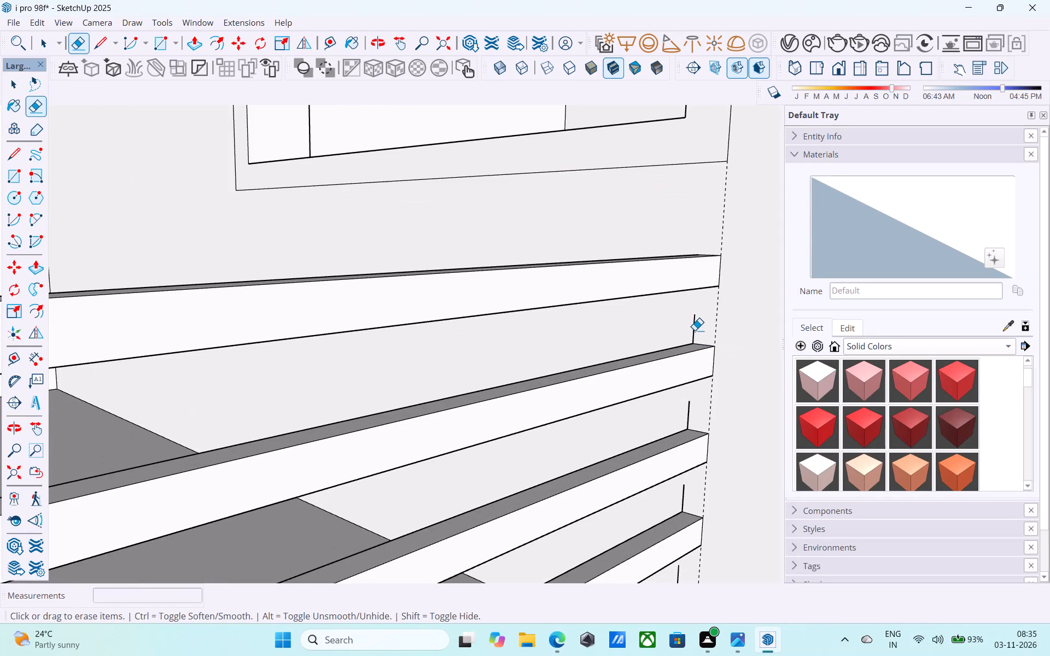
drag(695, 330, 680, 320)
middle_drag(672, 368, 664, 250)
drag(695, 311, 678, 306)
shift+middle_drag(678, 341, 709, 228)
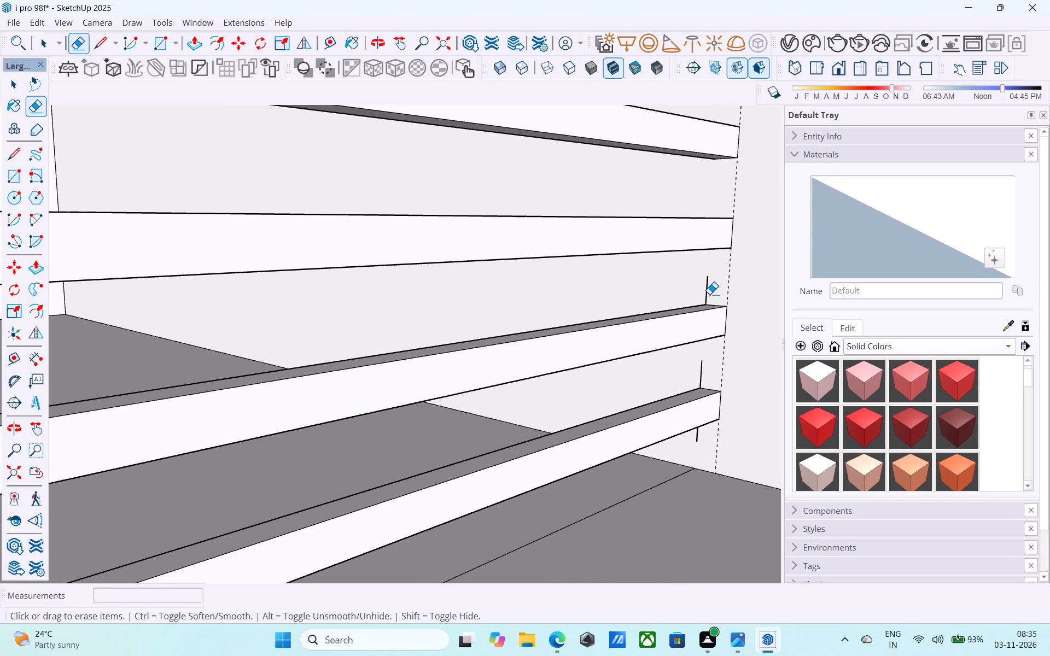
drag(709, 294, 697, 290)
middle_drag(705, 321, 681, 231)
click(679, 296)
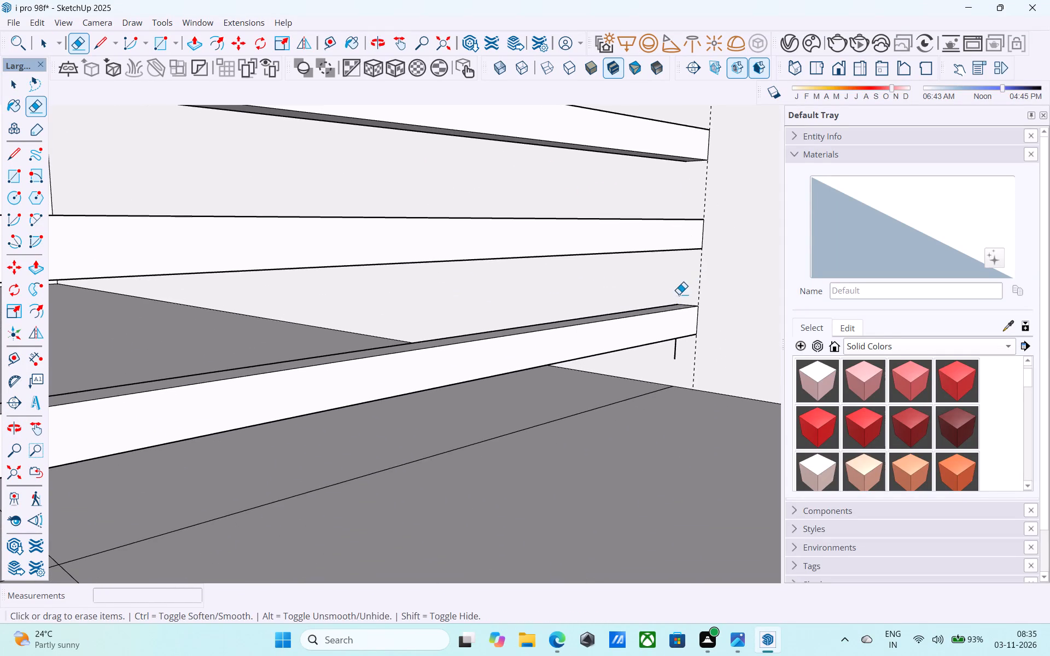
middle_drag(679, 294, 682, 214)
scroll(672, 259, up, 4)
drag(684, 272, 668, 269)
scroll(685, 297, down, 11)
scroll(689, 295, up, 1)
scroll(690, 295, down, 6)
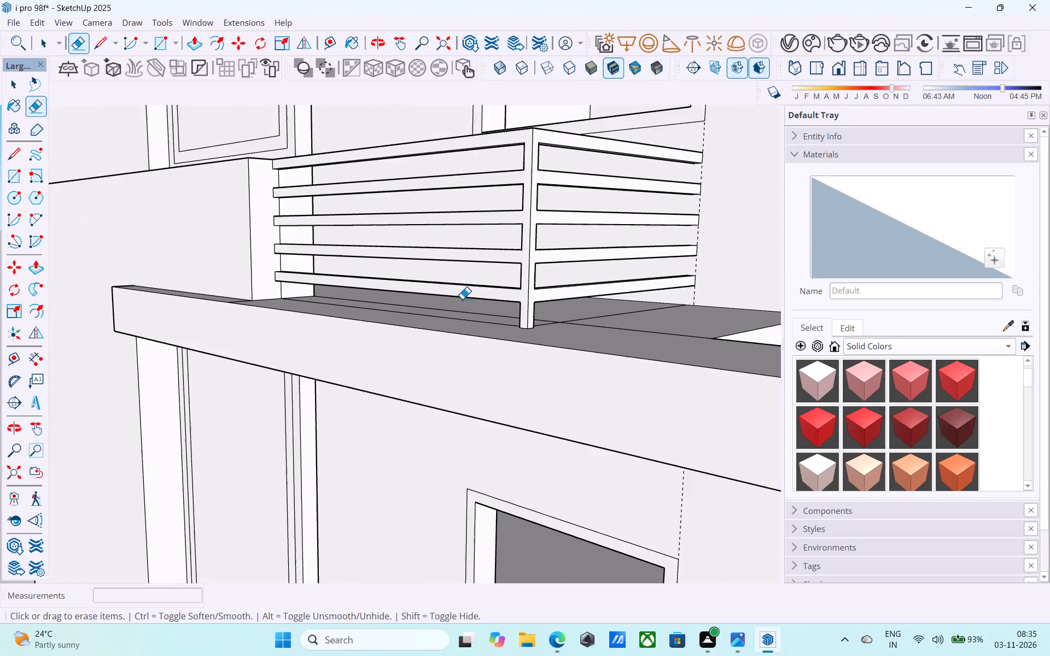
Erase the stray vertical edges between the front face's slats at the end next to the wall pier.
shift+middle_drag(426, 292, 381, 296)
scroll(444, 337, up, 8)
drag(458, 310, 470, 307)
middle_drag(471, 306, 514, 447)
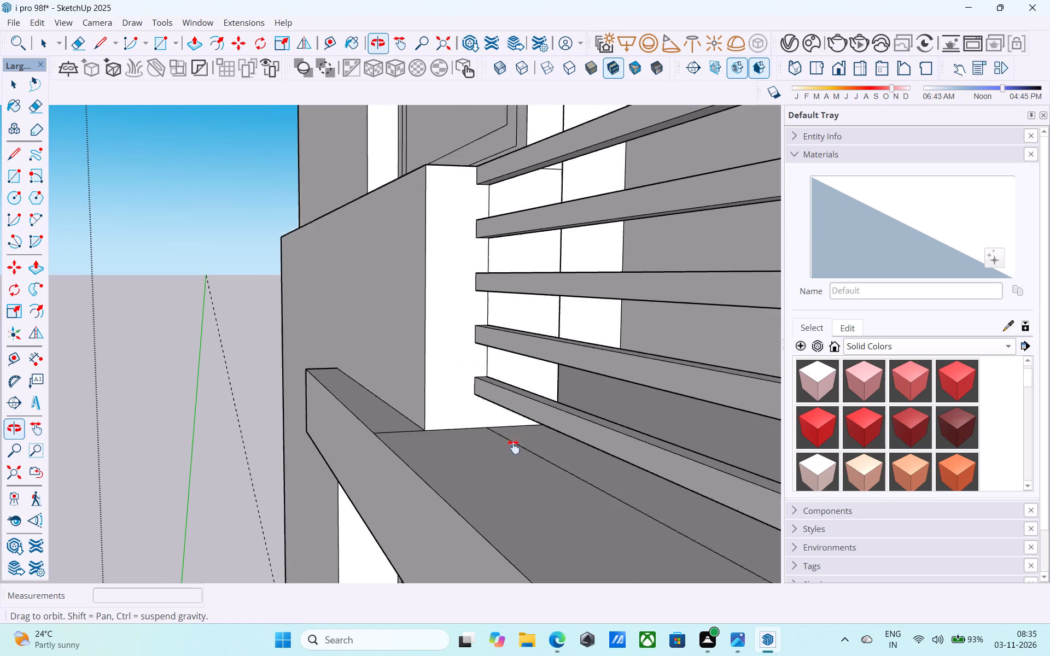
middle_drag(514, 447, 520, 453)
drag(516, 413, 510, 406)
click(521, 355)
drag(525, 299, 515, 294)
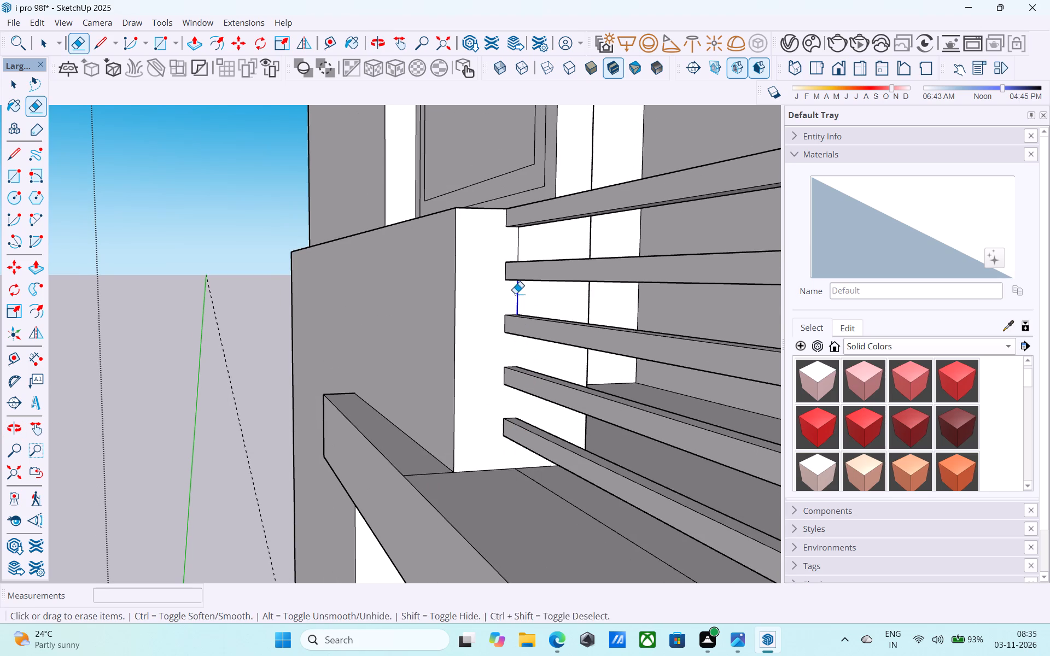
drag(515, 294, 514, 294)
drag(517, 247, 525, 244)
Erase the leftover edge across the top of the balcony slab ledge at the foot of the wall pier.
scroll(498, 277, down, 5)
scroll(461, 393, up, 5)
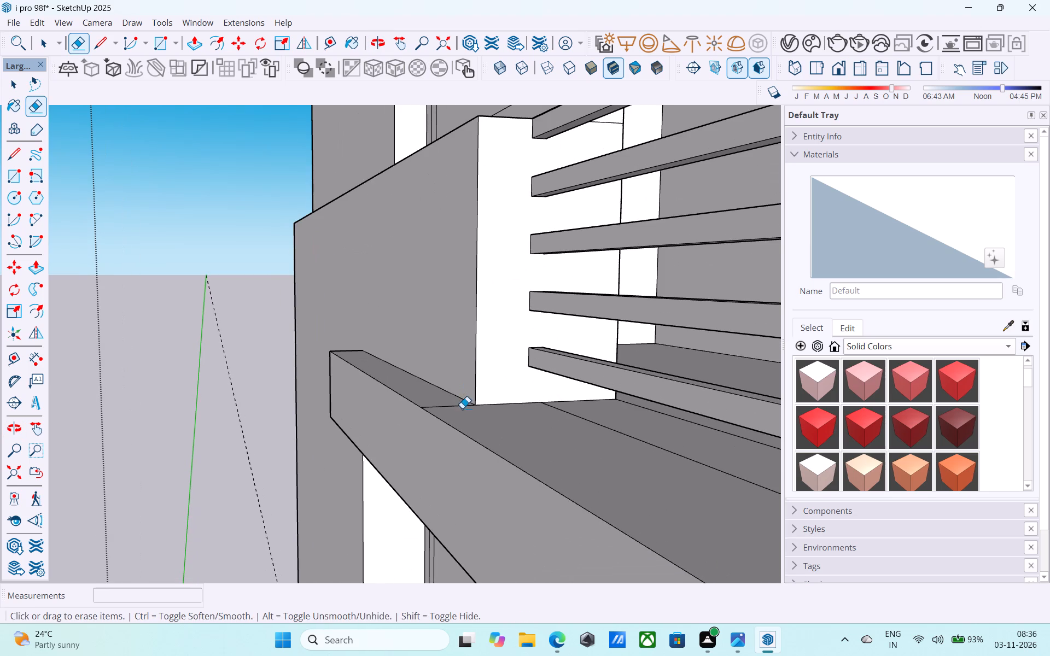
drag(458, 409, 449, 410)
click(450, 403)
drag(445, 405, 453, 417)
Save the model.
scroll(453, 417, down, 5)
shift+middle_drag(450, 414, 411, 374)
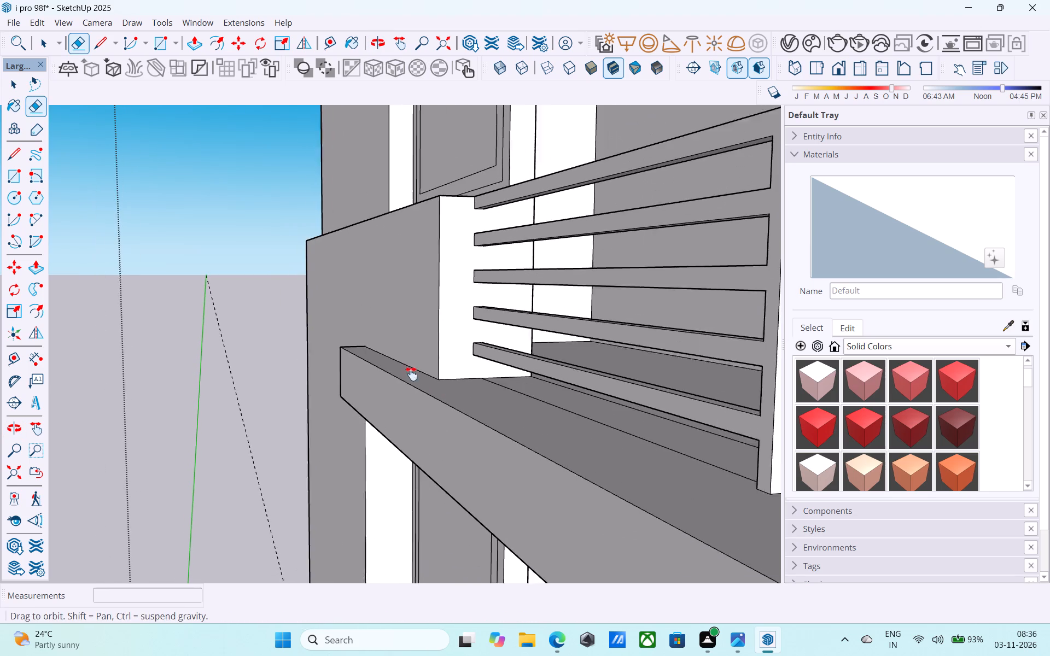
shift+middle_drag(411, 374, 411, 373)
key(space)
key(ctrl+s)
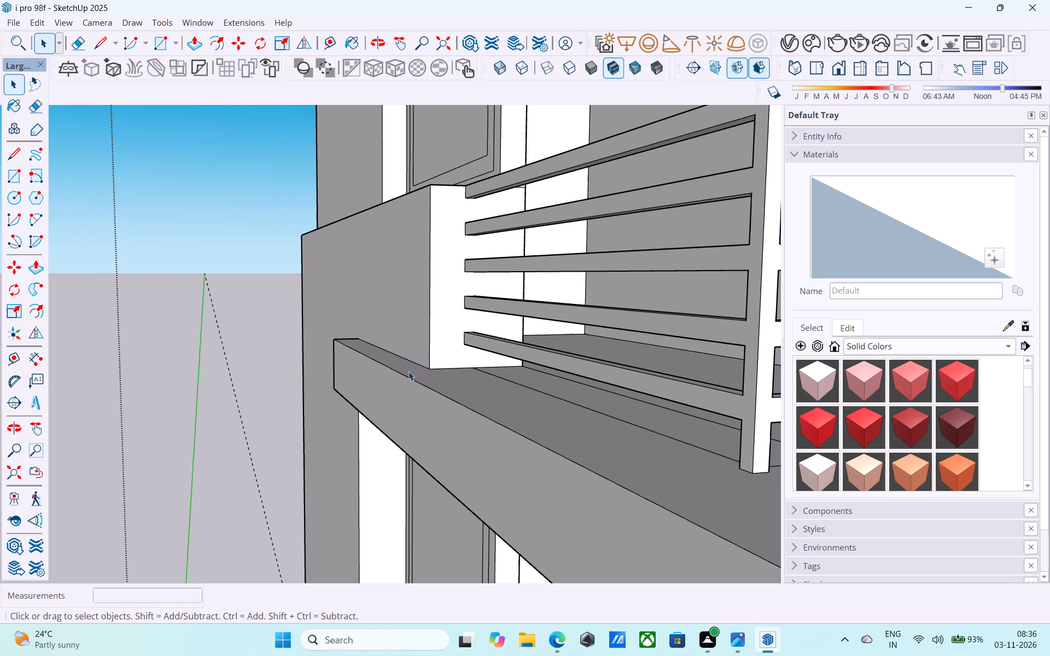
Select the outer front and outer side faces of the third-floor slatted parapet.
scroll(395, 374, down, 16)
middle_drag(393, 387, 547, 378)
scroll(365, 334, down, 6)
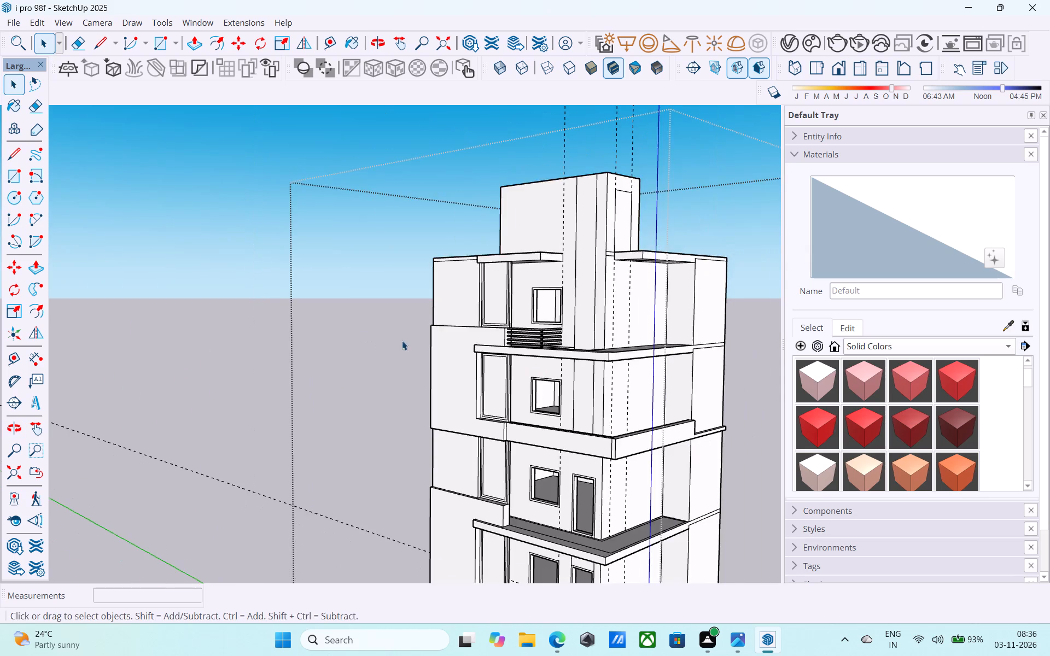
scroll(564, 352, up, 6)
scroll(388, 319, down, 6)
middle_drag(485, 365, 470, 384)
scroll(451, 413, up, 6)
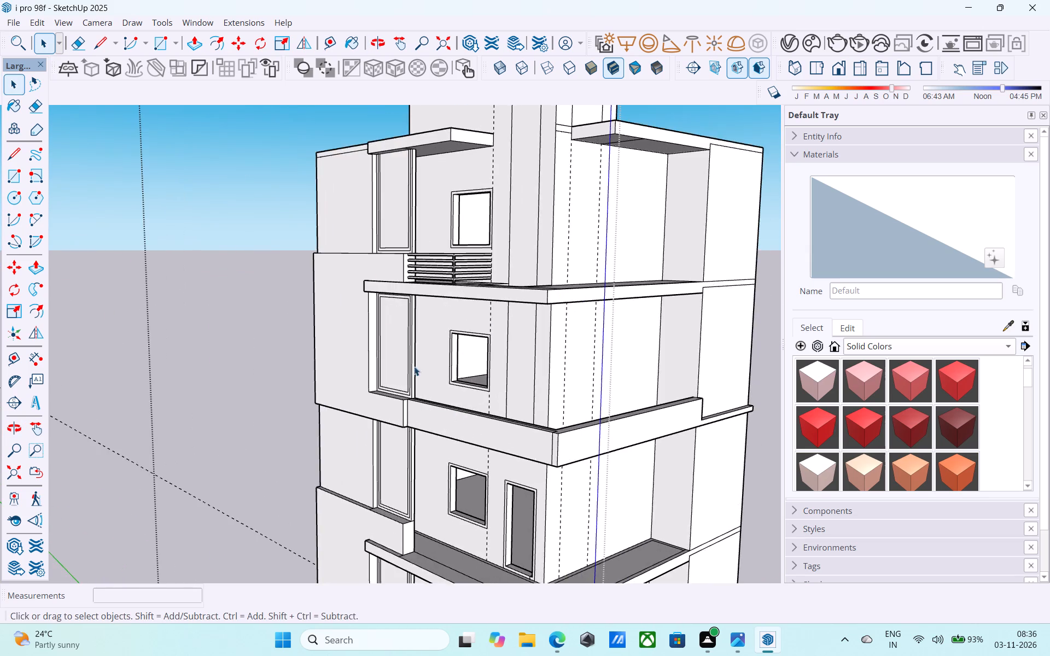
scroll(371, 277, down, 7)
scroll(419, 308, up, 16)
middle_drag(391, 272, 370, 337)
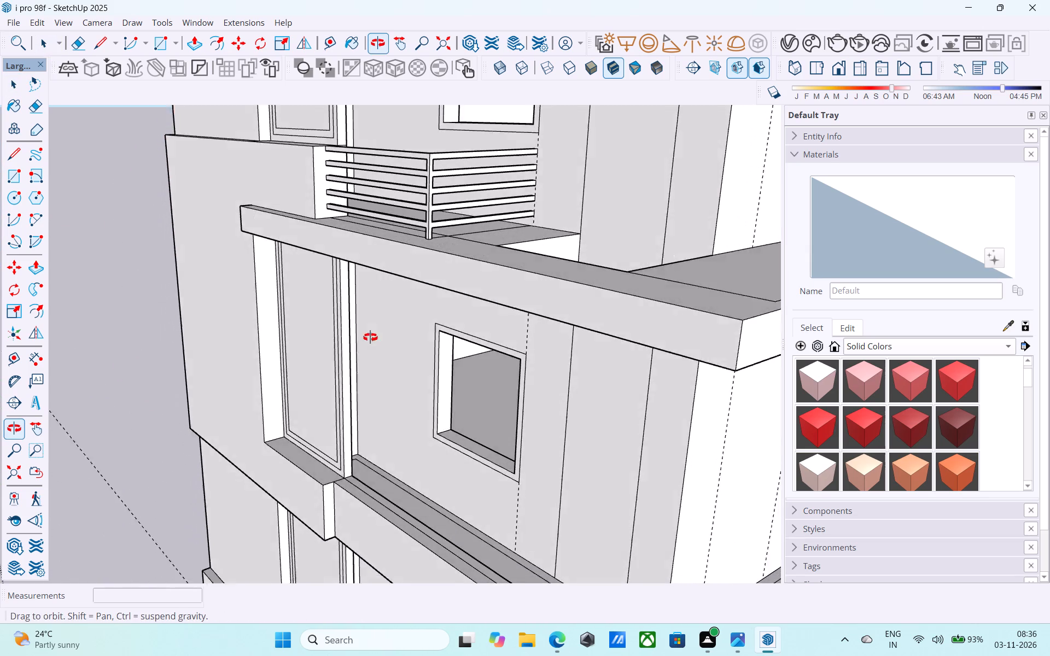
middle_drag(370, 337, 366, 346)
scroll(424, 152, up, 4)
click(428, 157)
scroll(428, 157, up, 2)
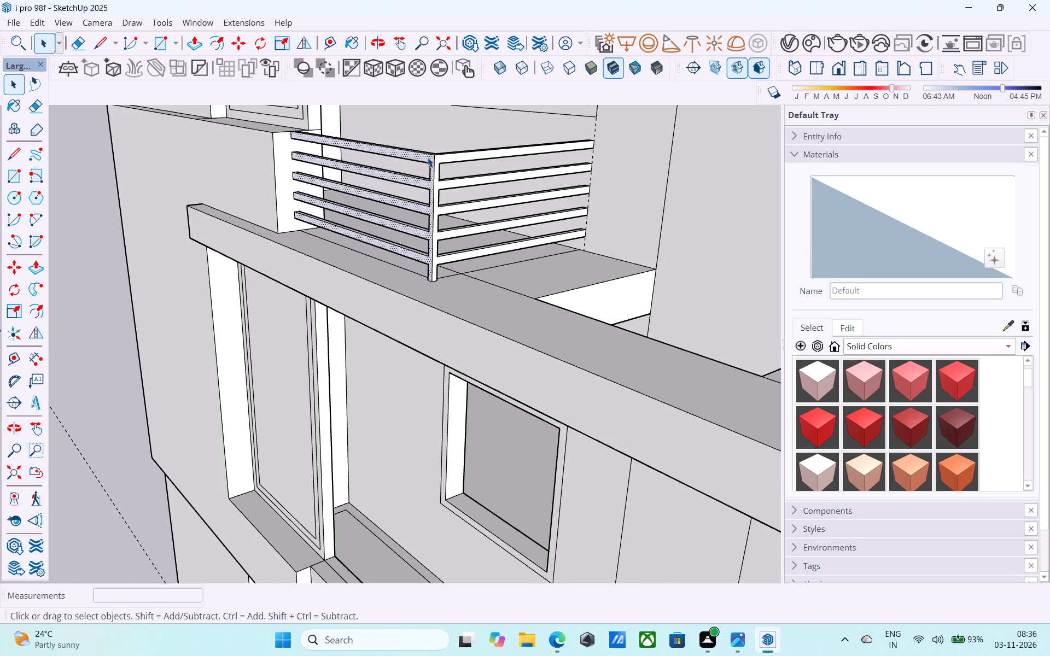
scroll(428, 157, up, 3)
shift+click(450, 158)
shift+middle_drag(451, 158, 407, 300)
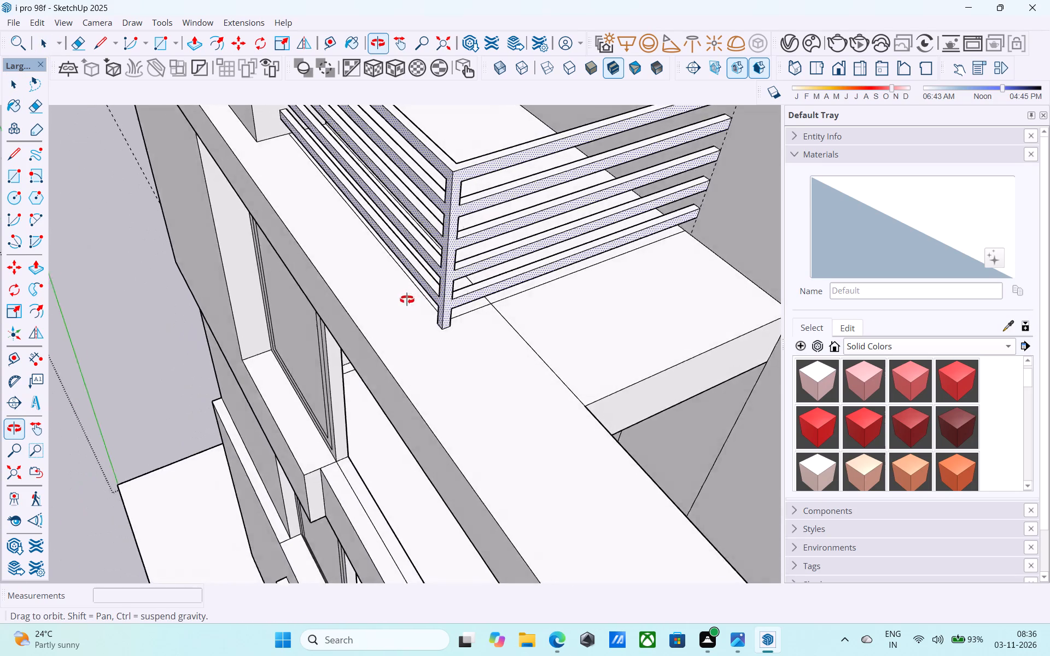
Add the parapet's top face and the front slats' top and inner faces to the selection.
shift+middle_drag(407, 300, 219, 360)
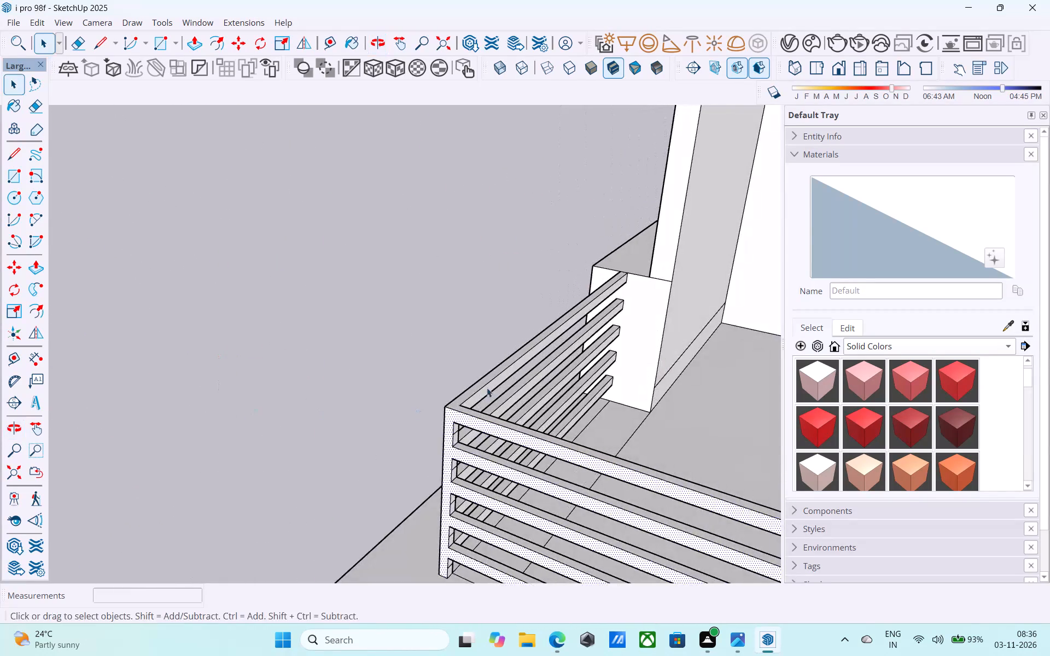
scroll(487, 388, up, 10)
shift+click(487, 391)
shift+click(442, 381)
shift+click(452, 390)
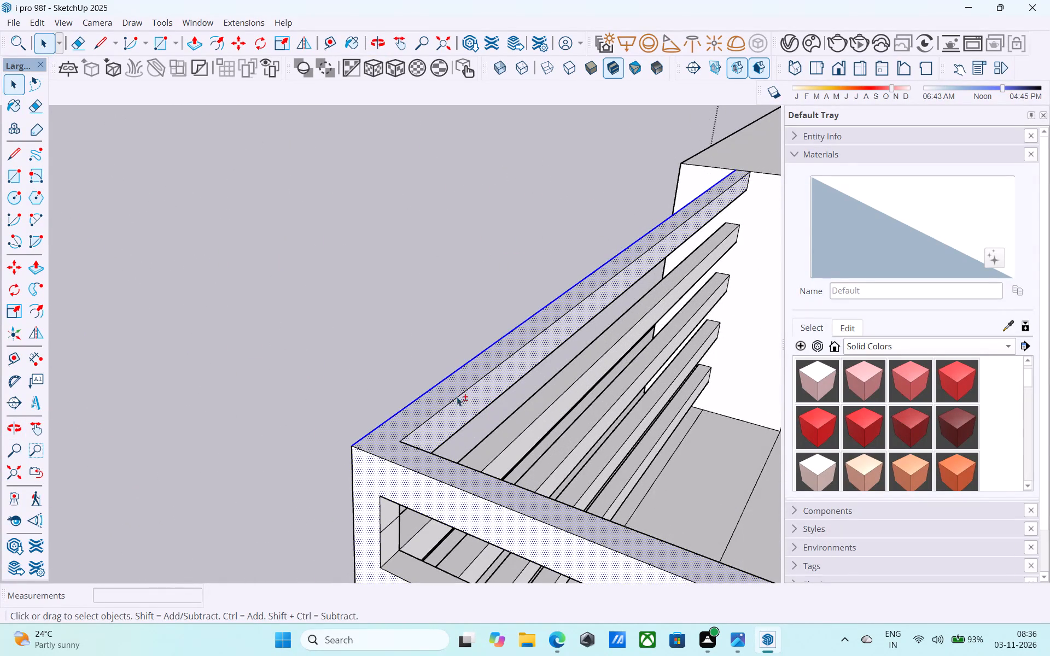
shift+click(504, 433)
shift+click(527, 442)
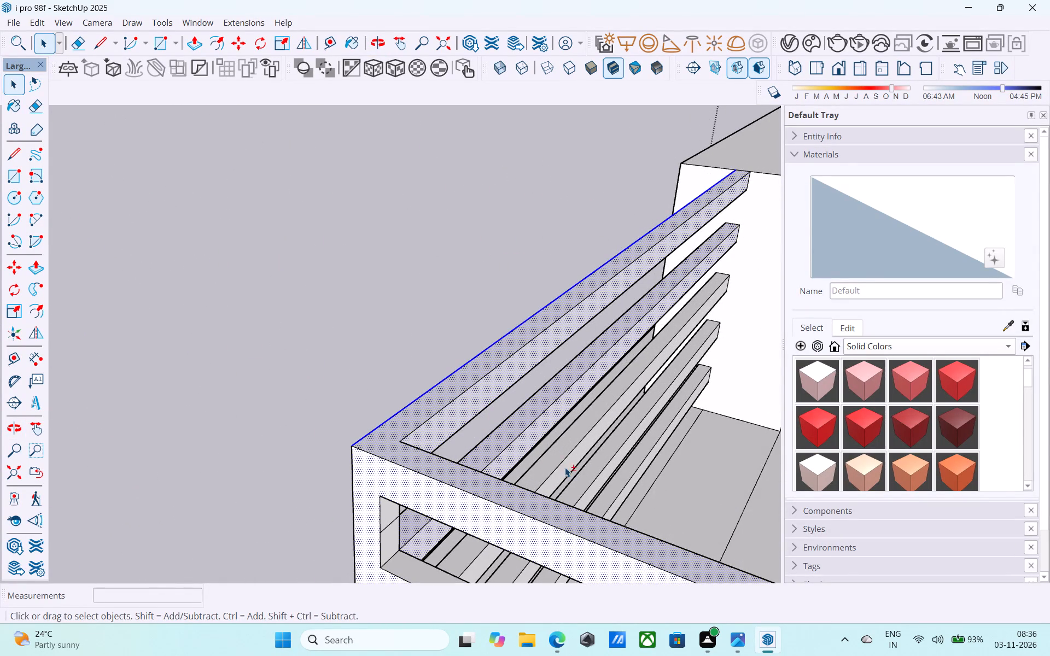
shift+click(568, 469)
shift+click(564, 454)
shift+click(604, 479)
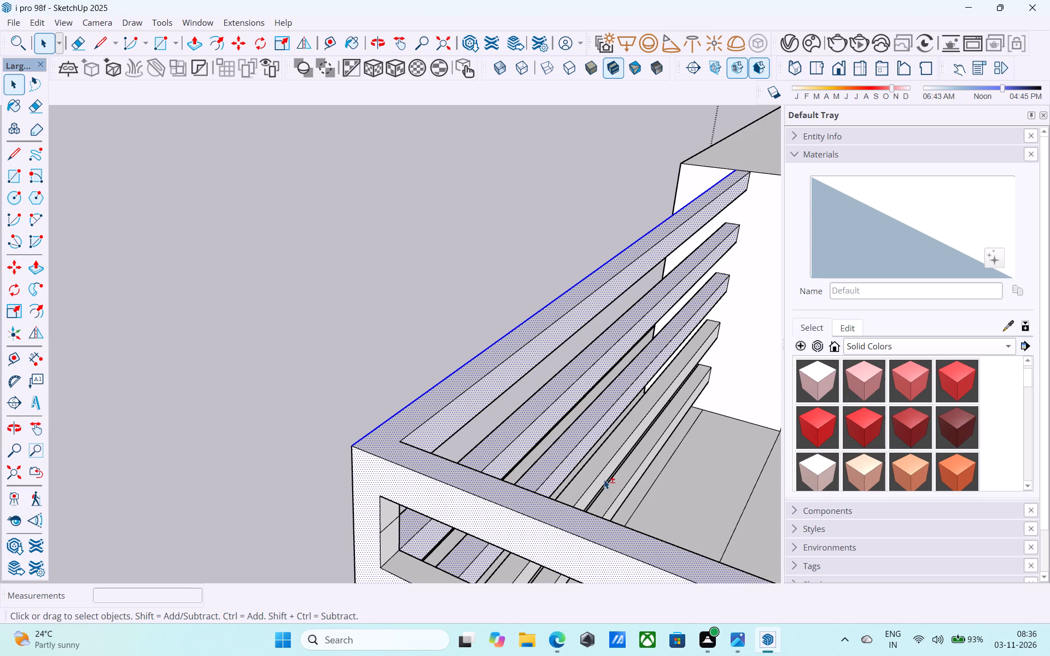
shift+click(598, 472)
shift+click(626, 491)
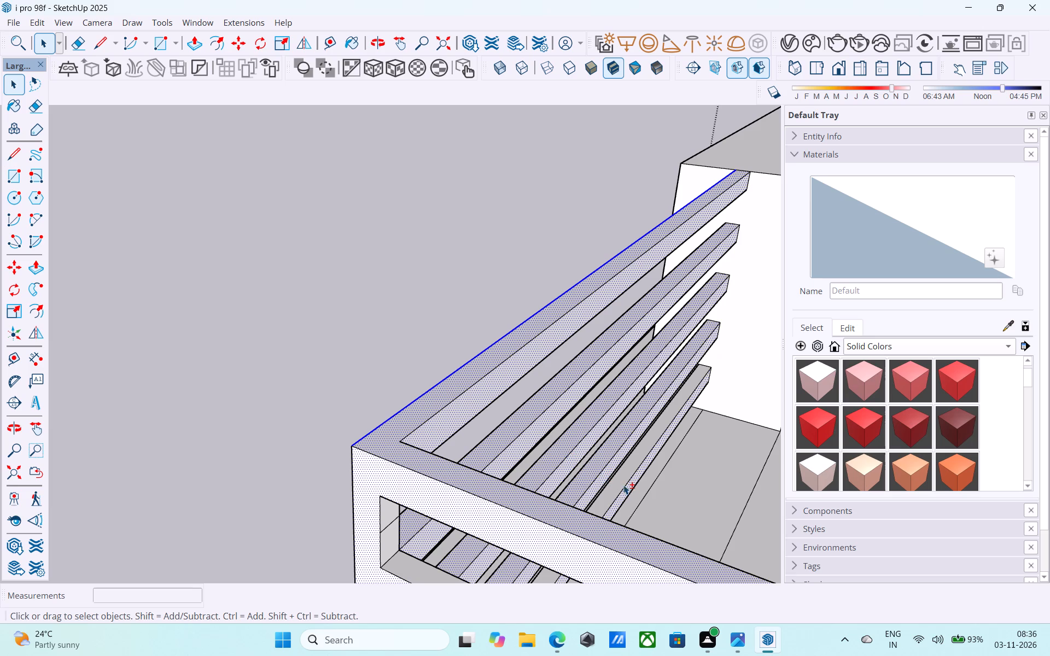
shift+click(622, 484)
Add the top faces of the lower slats on the parapet's side run to the selection.
shift+scroll(625, 425, down, 4)
shift+middle_drag(622, 398, 566, 150)
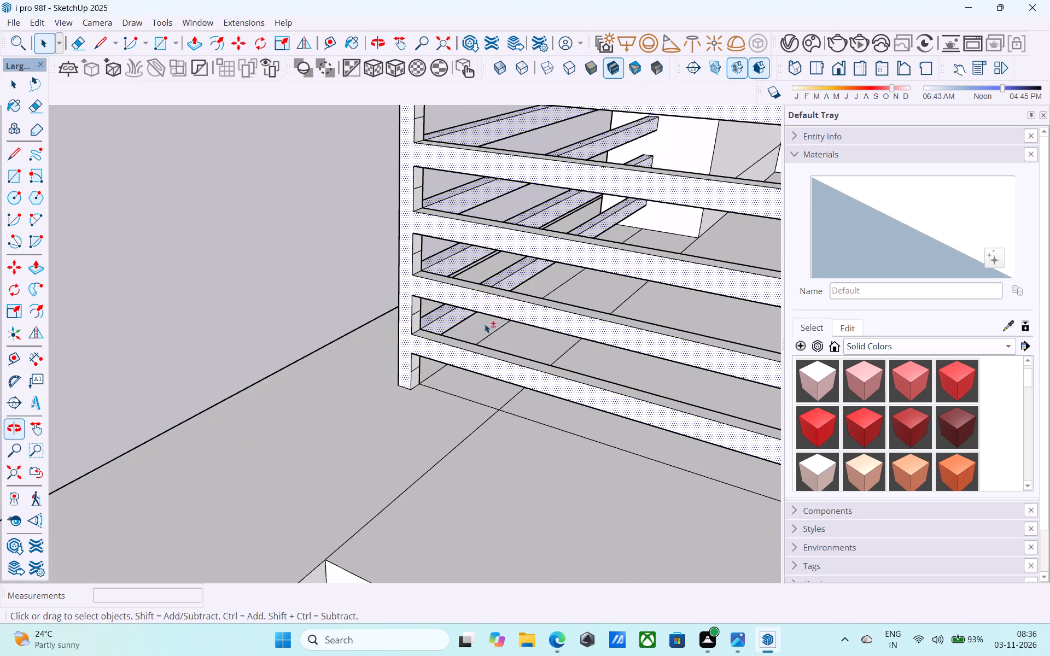
shift+middle_drag(465, 341, 442, 353)
shift+scroll(399, 382, up, 5)
shift+middle_drag(438, 323, 419, 408)
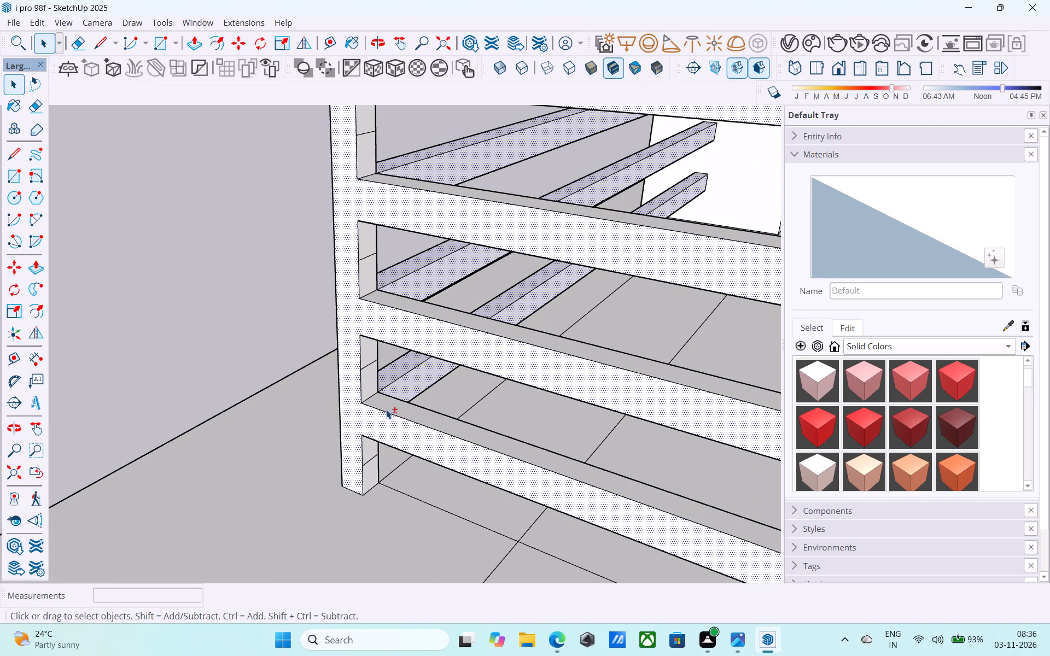
shift+click(383, 405)
shift+click(389, 298)
shift+middle_drag(390, 298, 396, 421)
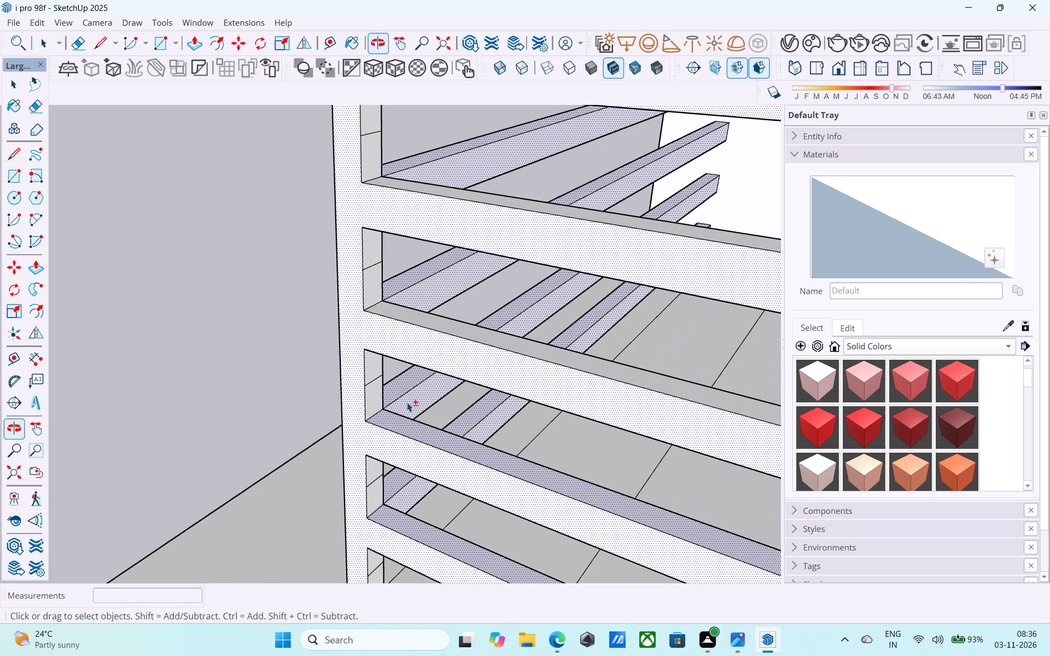
shift+click(394, 310)
shift+middle_drag(394, 309, 410, 450)
shift+click(411, 332)
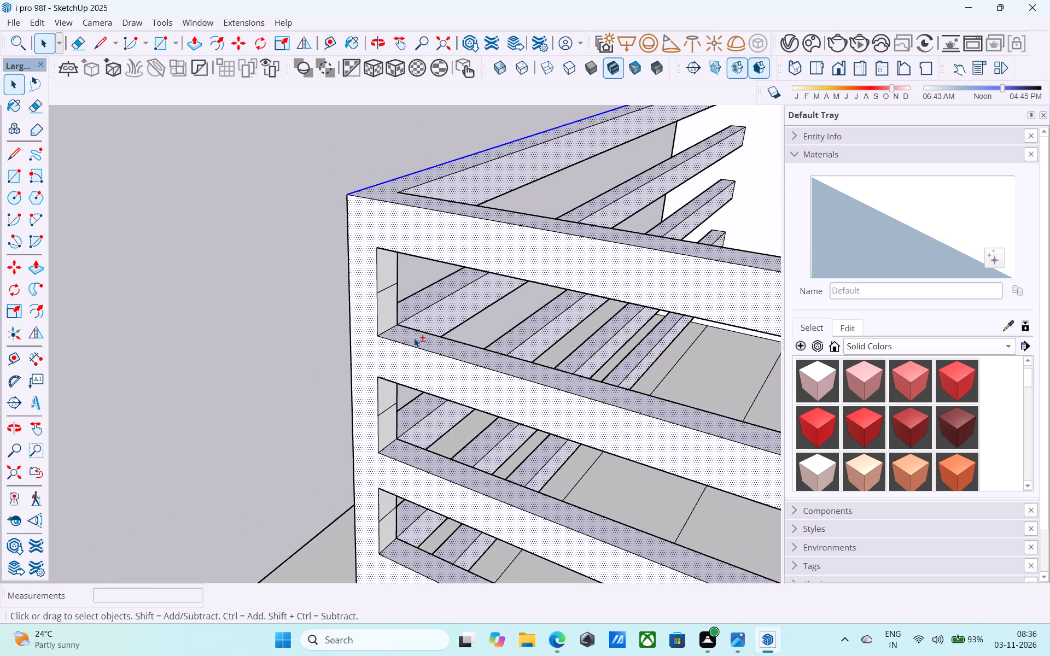
Copy the selected slatted parapet two levels straight down, from the upper pier's top corner to the matching corner of the lower pier, and deselect it.
shift+scroll(416, 335, down, 5)
shift+middle_drag(424, 341, 729, 221)
scroll(624, 208, down, 6)
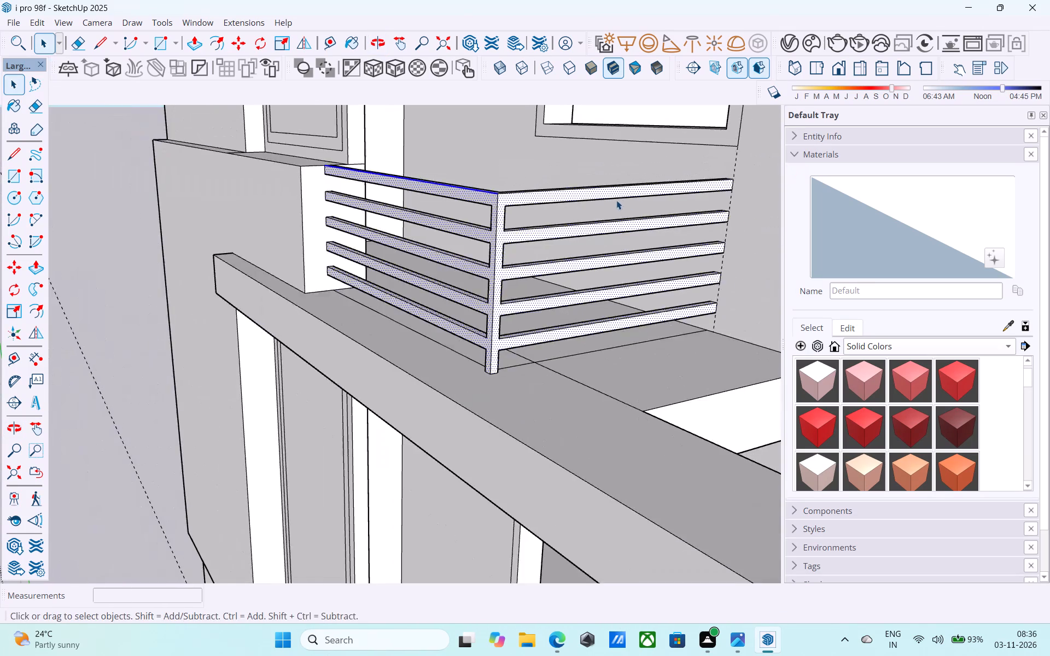
scroll(606, 200, down, 4)
middle_drag(606, 200, 644, 225)
key(m)
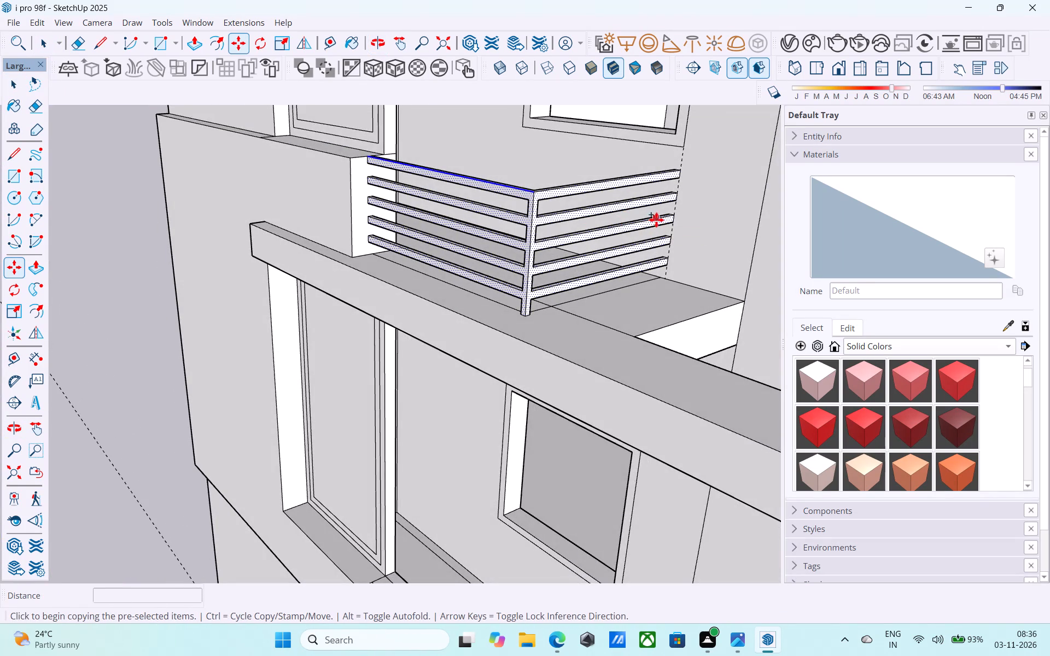
scroll(606, 178, down, 5)
middle_drag(606, 178, 646, 175)
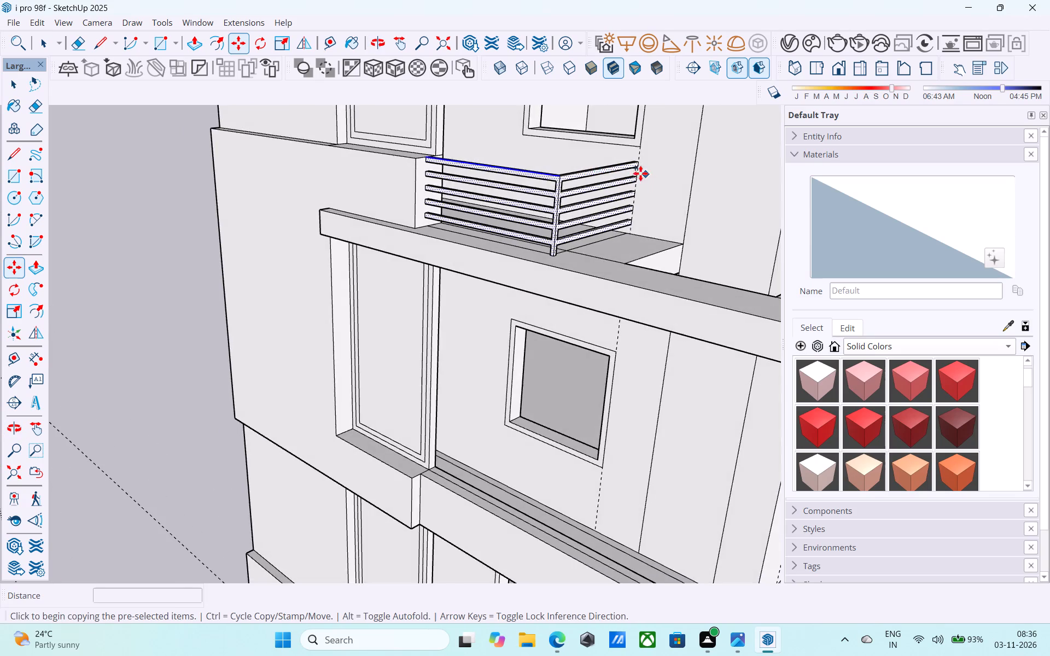
scroll(617, 165, down, 11)
middle_drag(570, 231, 562, 269)
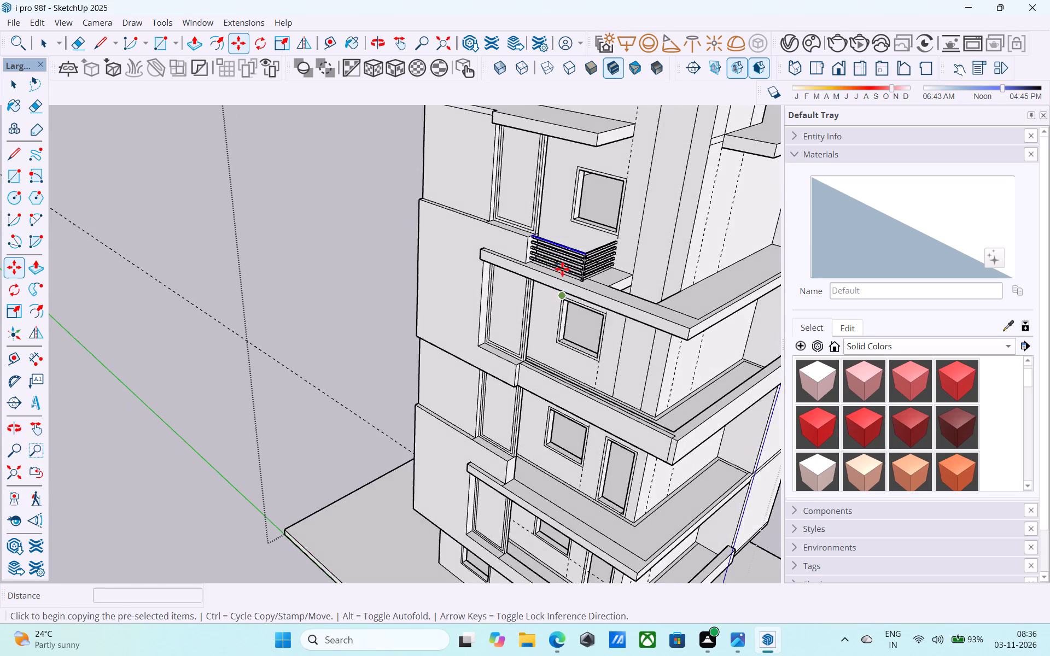
scroll(542, 253, up, 7)
click(517, 222)
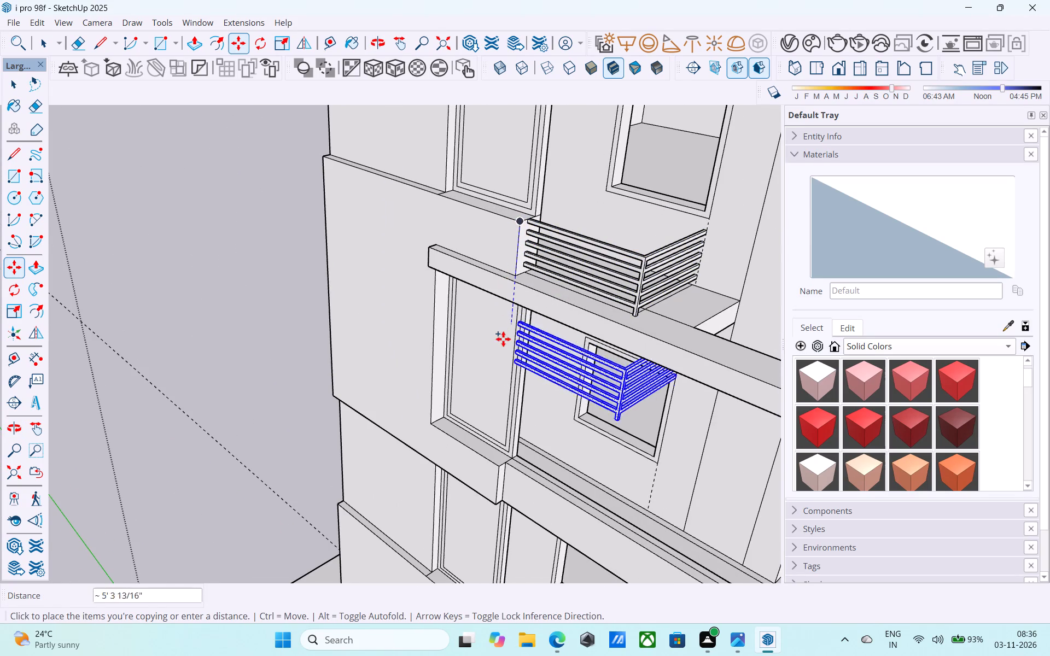
scroll(505, 348, down, 1)
shift+middle_drag(505, 348, 556, 102)
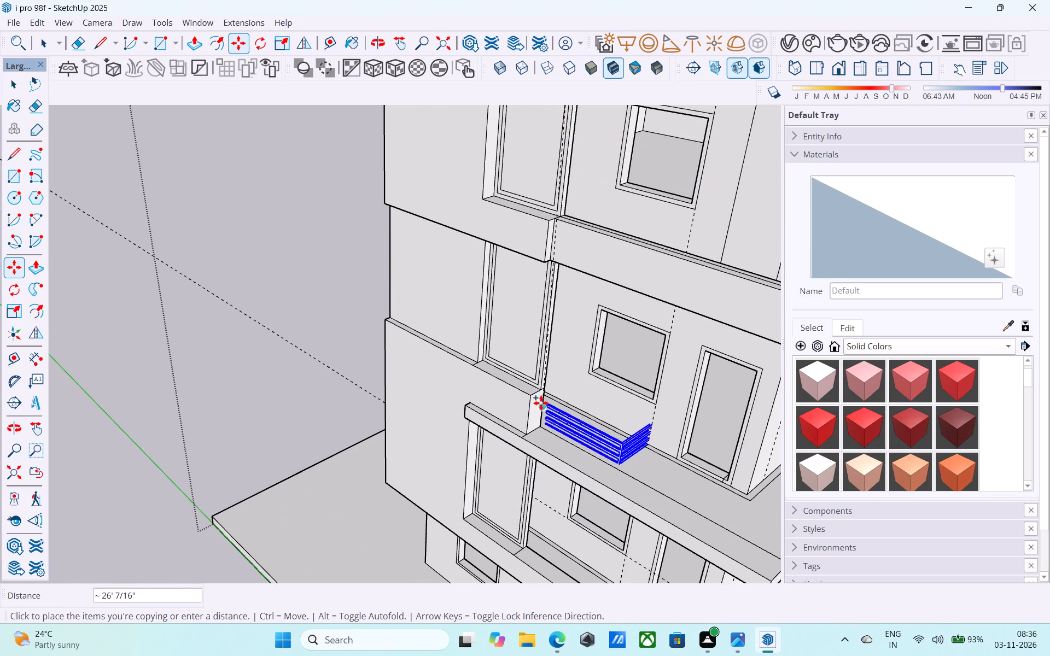
click(530, 395)
middle_drag(540, 393, 531, 370)
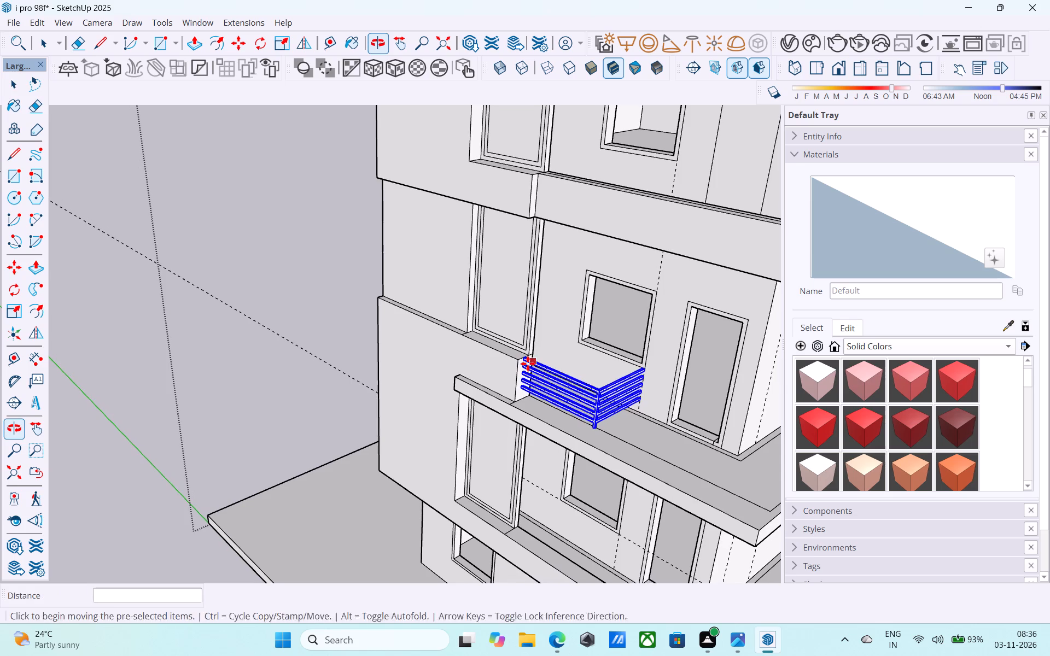
key(space)
click(325, 276)
Examine the copied parapet's corner post, slat undersides and slat ends from below and from both faces.
scroll(622, 412, up, 6)
middle_drag(625, 409, 677, 271)
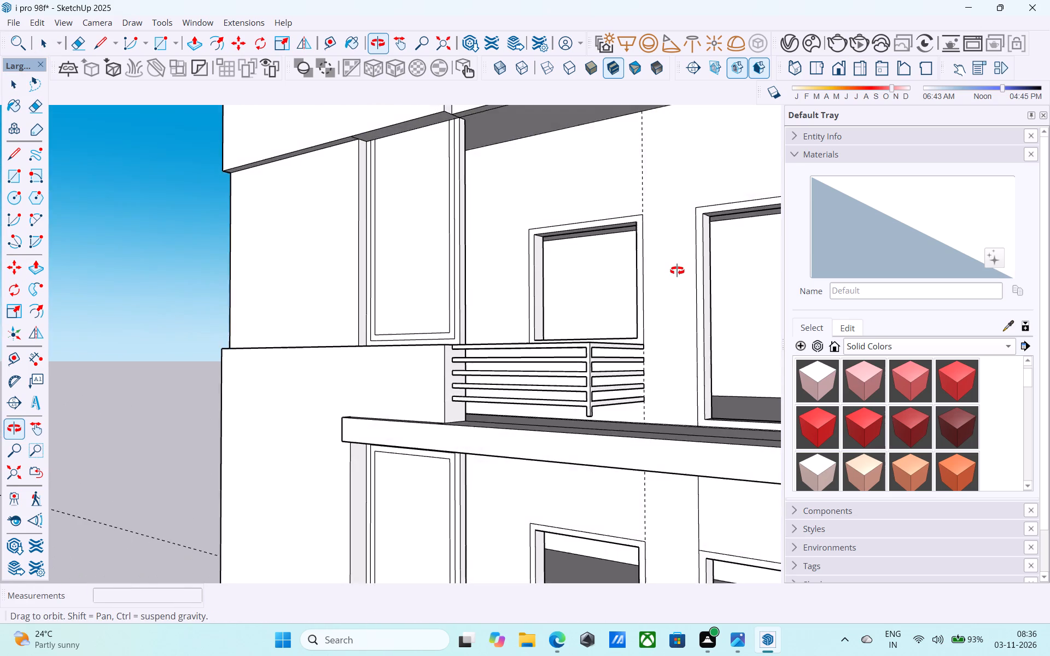
middle_drag(677, 271, 689, 241)
scroll(645, 393, up, 13)
middle_drag(544, 416, 542, 393)
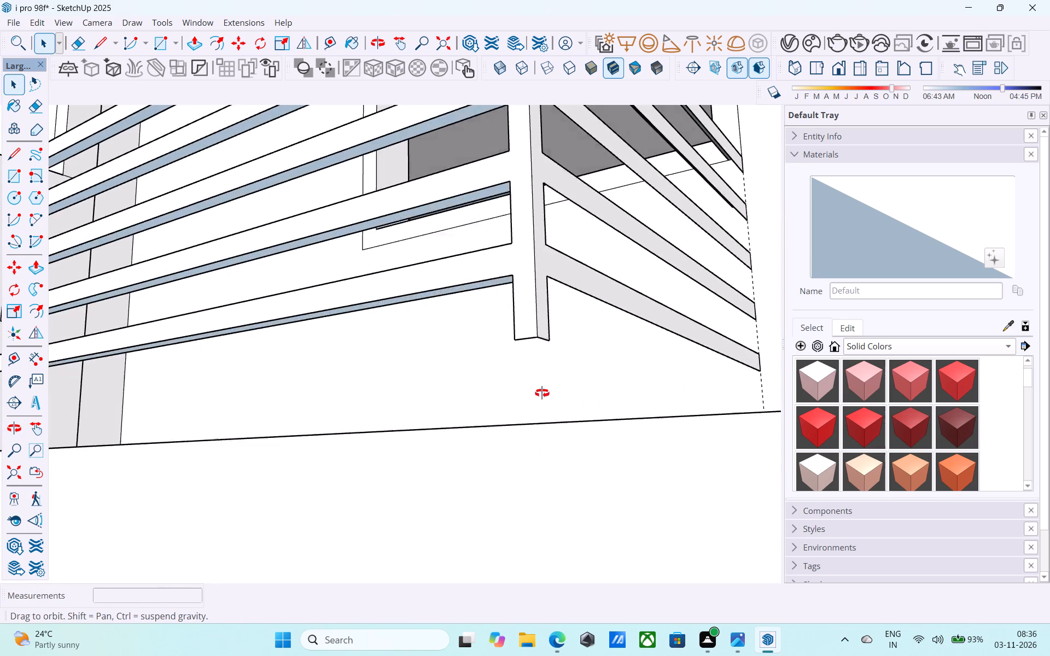
middle_drag(542, 393, 336, 505)
scroll(492, 443, up, 1)
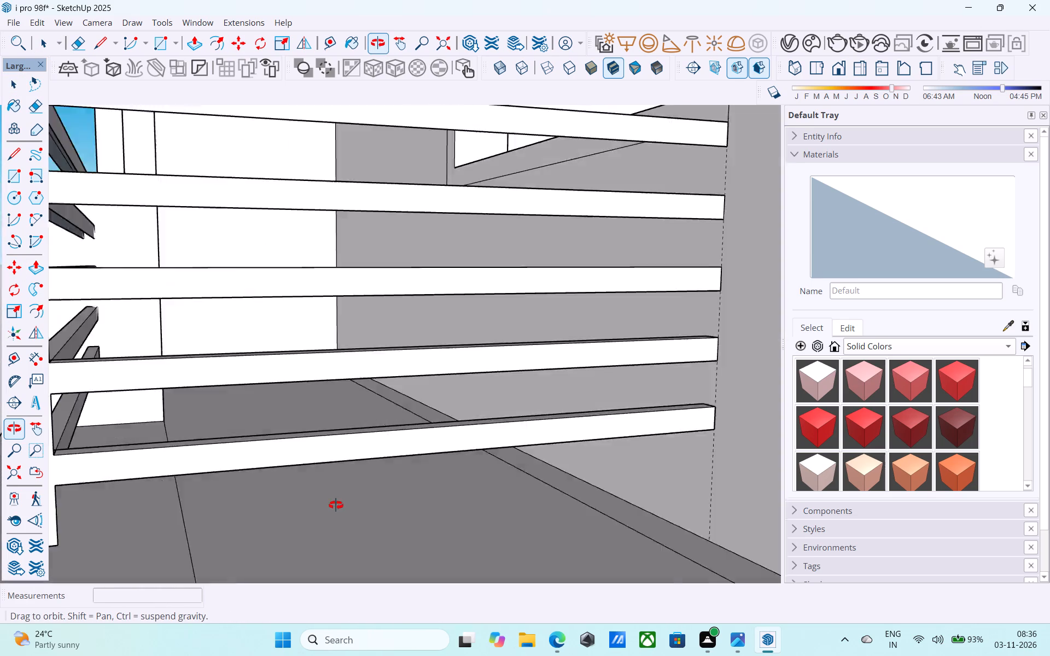
middle_drag(336, 505, 415, 425)
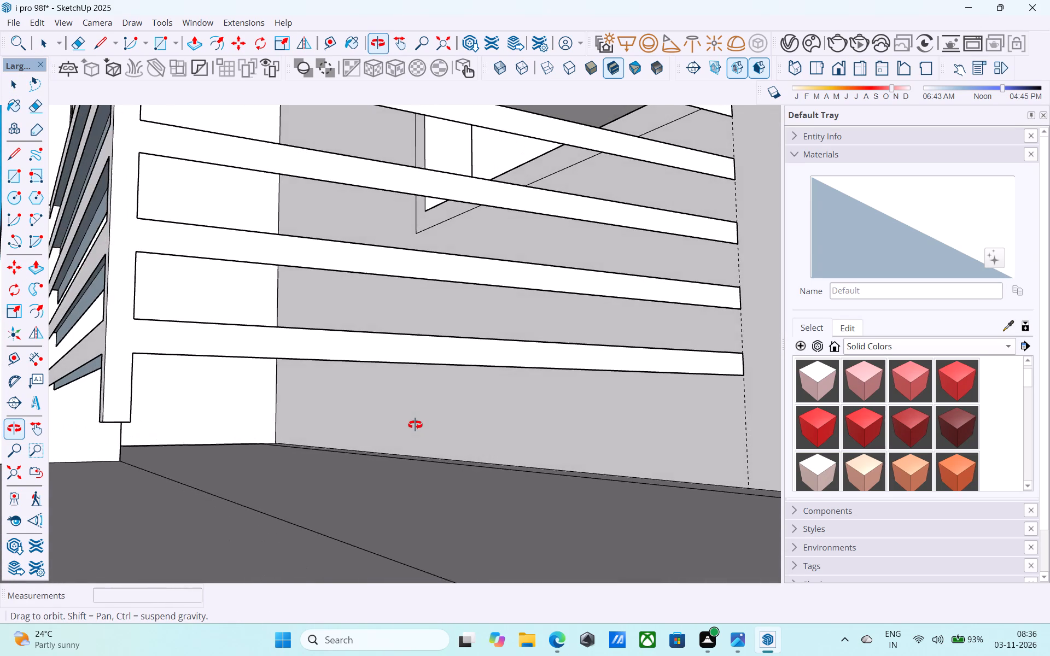
middle_drag(415, 425, 629, 413)
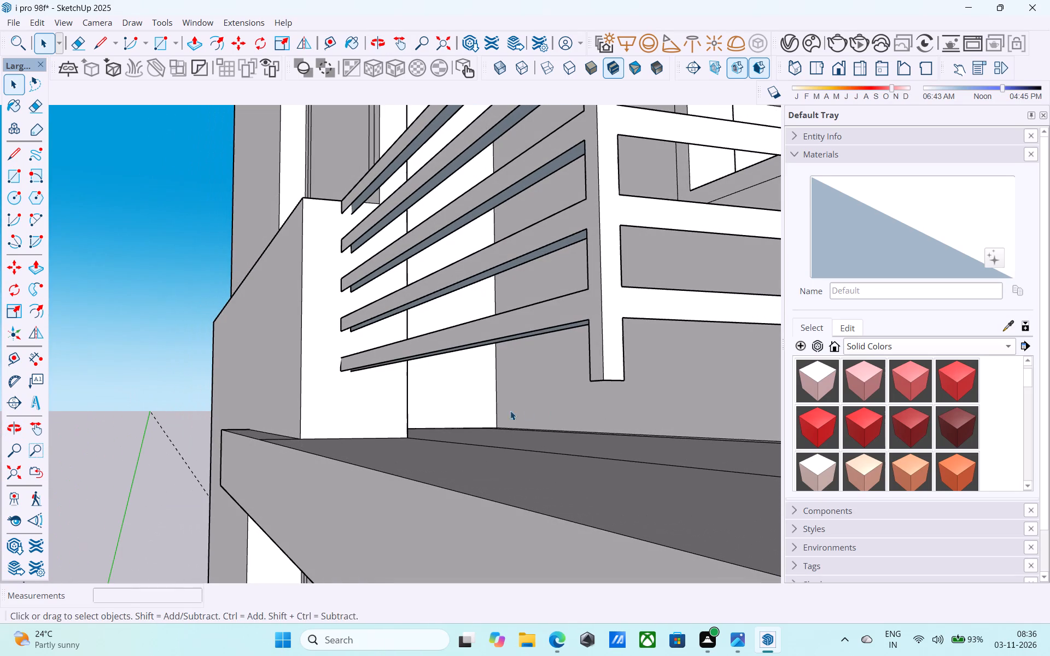
Draw the 1 1/2" bottom edges closing the pier ends of the two lowest slats on the copied parapet's front run.
key(l)
scroll(305, 380, up, 9)
middle_drag(401, 384, 495, 444)
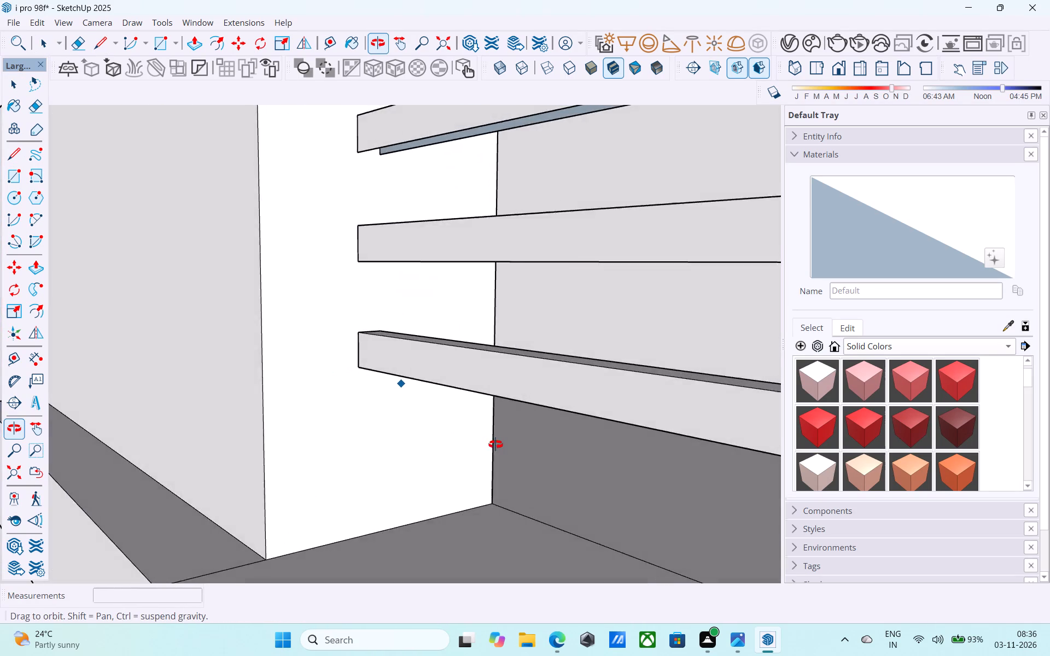
middle_drag(495, 444, 347, 361)
scroll(350, 366, up, 4)
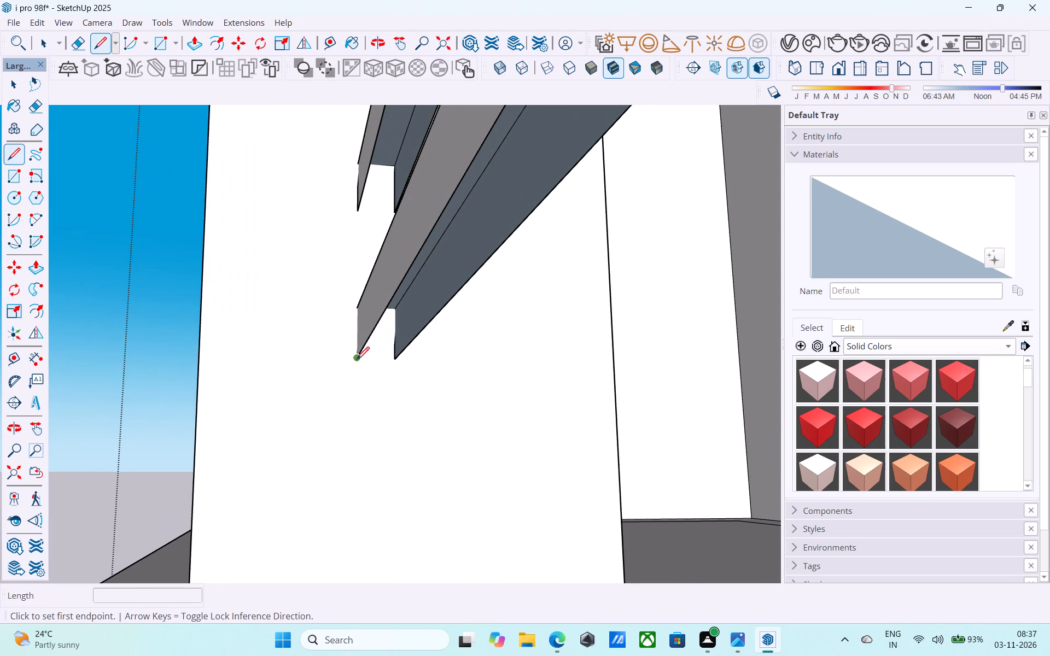
click(357, 360)
click(396, 365)
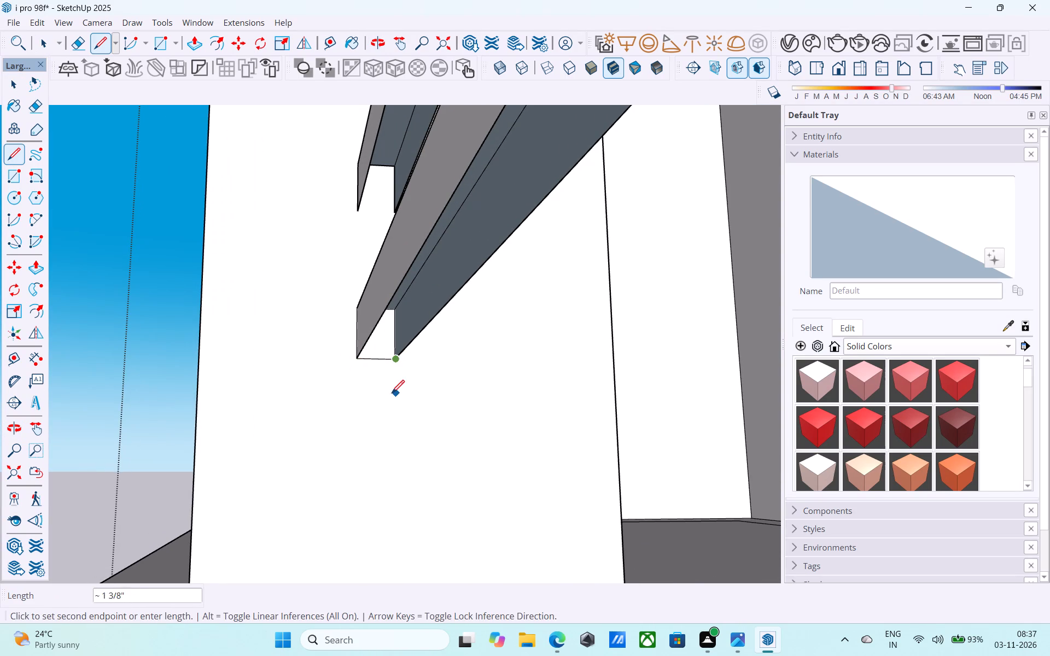
key(space)
scroll(393, 390, down, 1)
middle_drag(404, 414, 411, 426)
key(l)
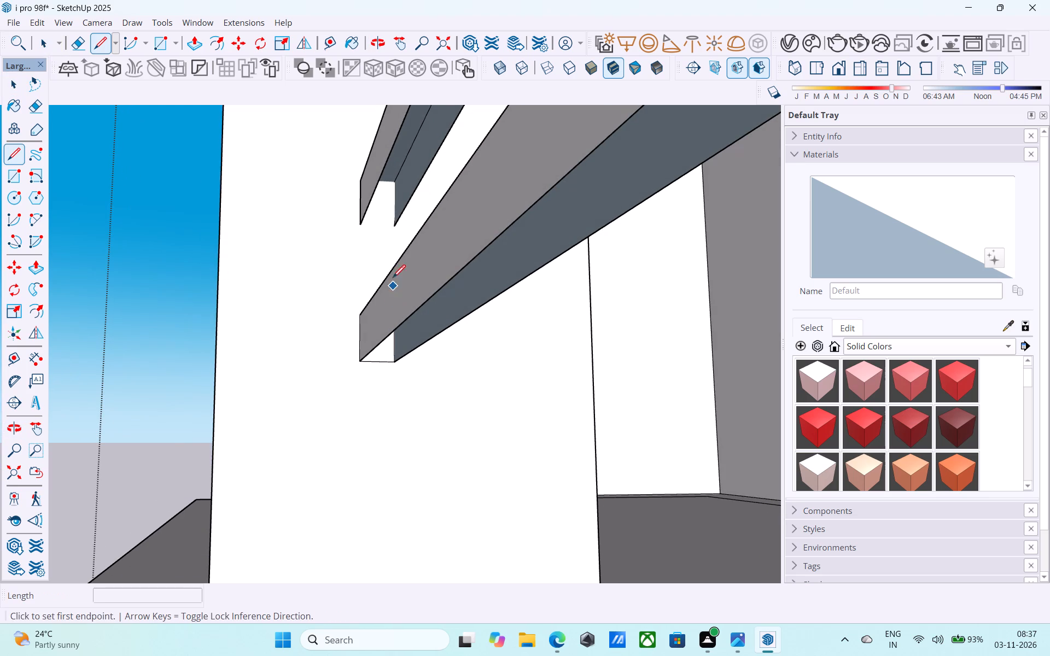
click(363, 222)
click(395, 231)
Draw the matching bottom edges across the pier ends of the three upper slats on the front run.
shift+middle_drag(392, 230, 475, 497)
click(444, 357)
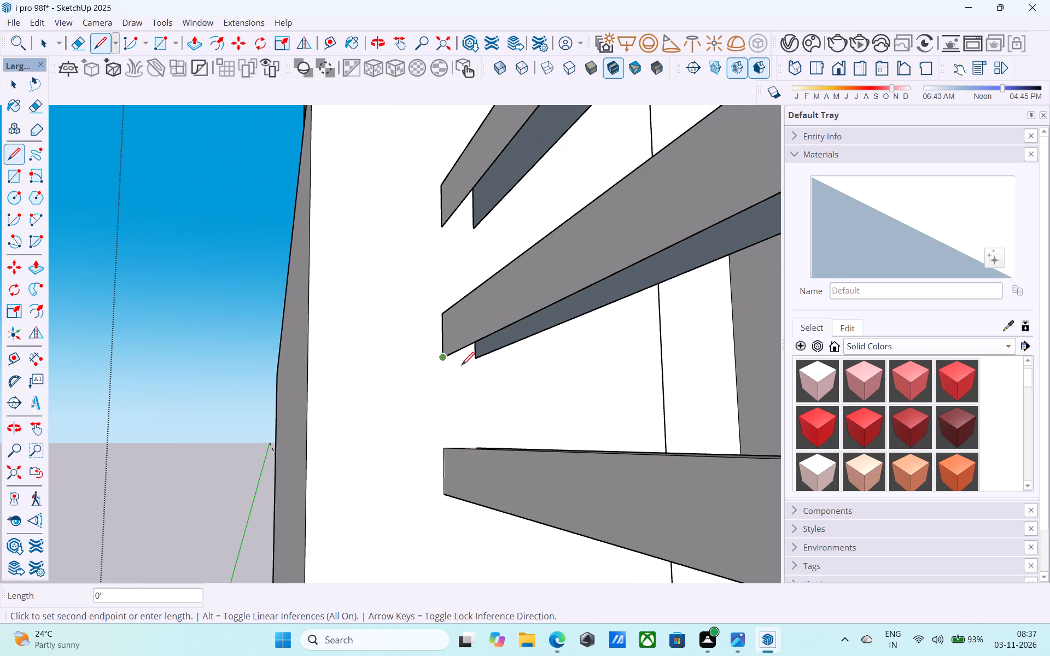
click(474, 365)
shift+middle_drag(474, 365, 483, 436)
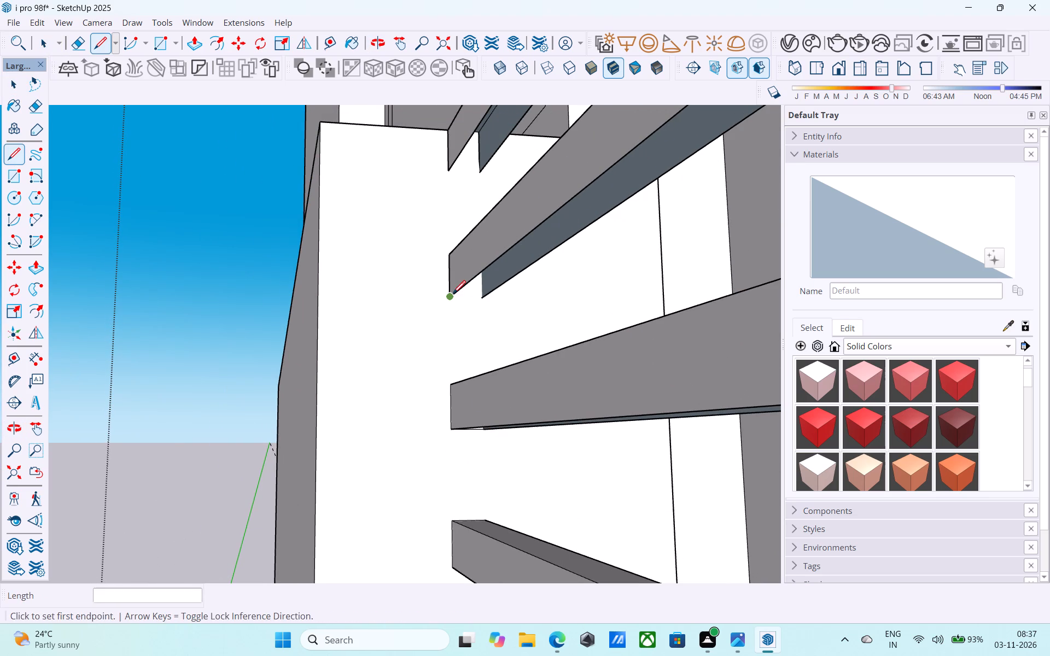
click(452, 294)
click(485, 296)
shift+middle_drag(485, 296, 490, 455)
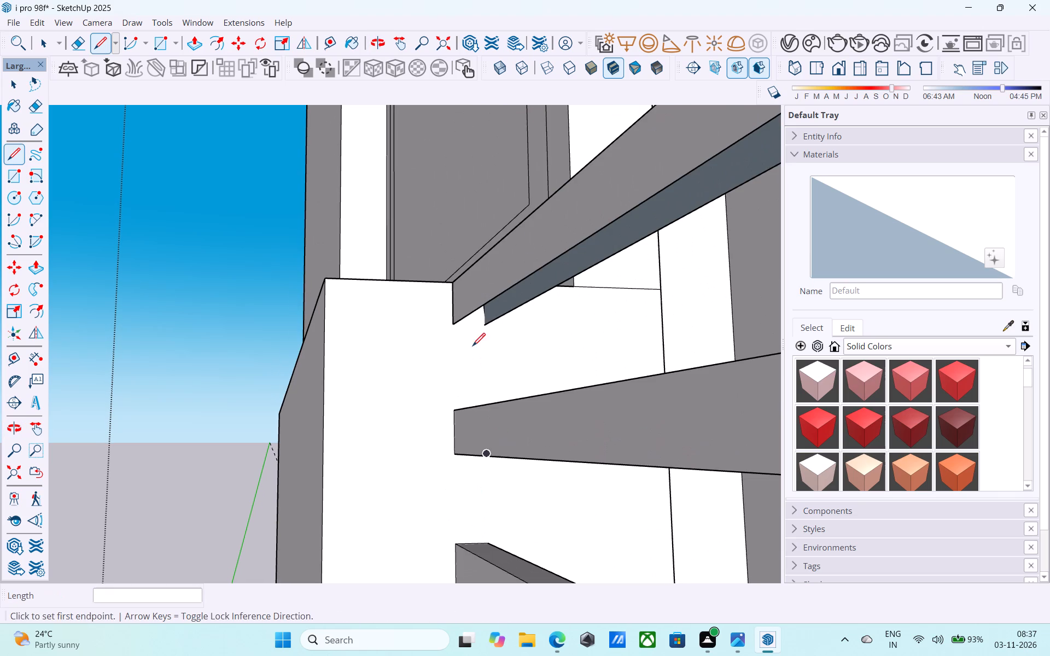
click(457, 325)
click(482, 328)
scroll(449, 331, down, 9)
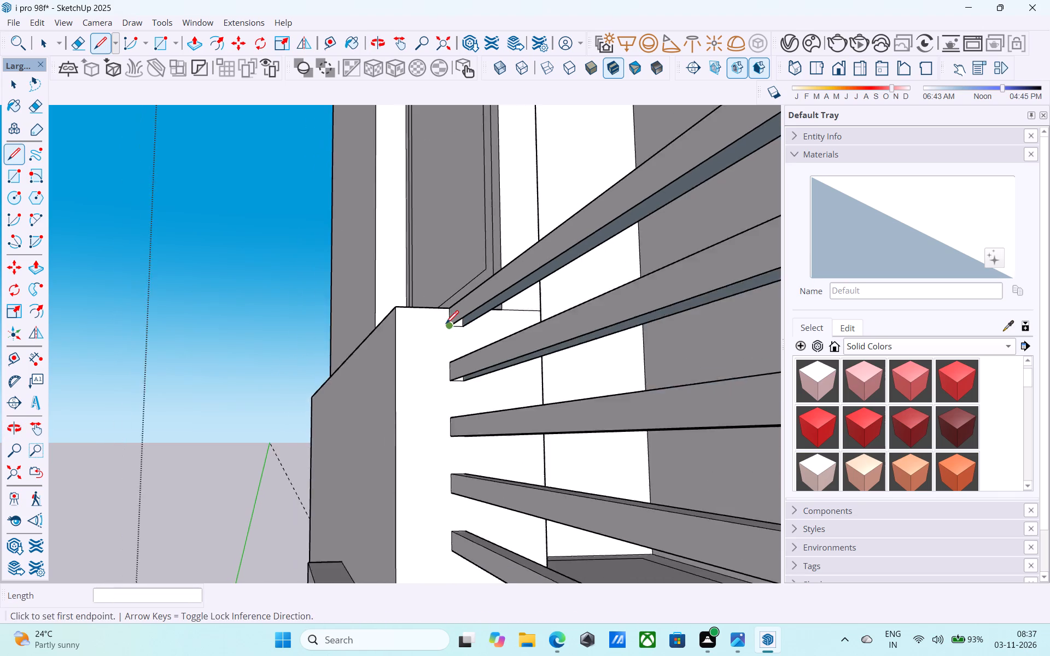
scroll(446, 325, down, 11)
Draw the corner post's hidden inner edge 2' down from the top slat's underside to the lowest slat's, and 10" on to the balcony floor.
shift+middle_drag(444, 325, 891, 317)
scroll(675, 376, up, 5)
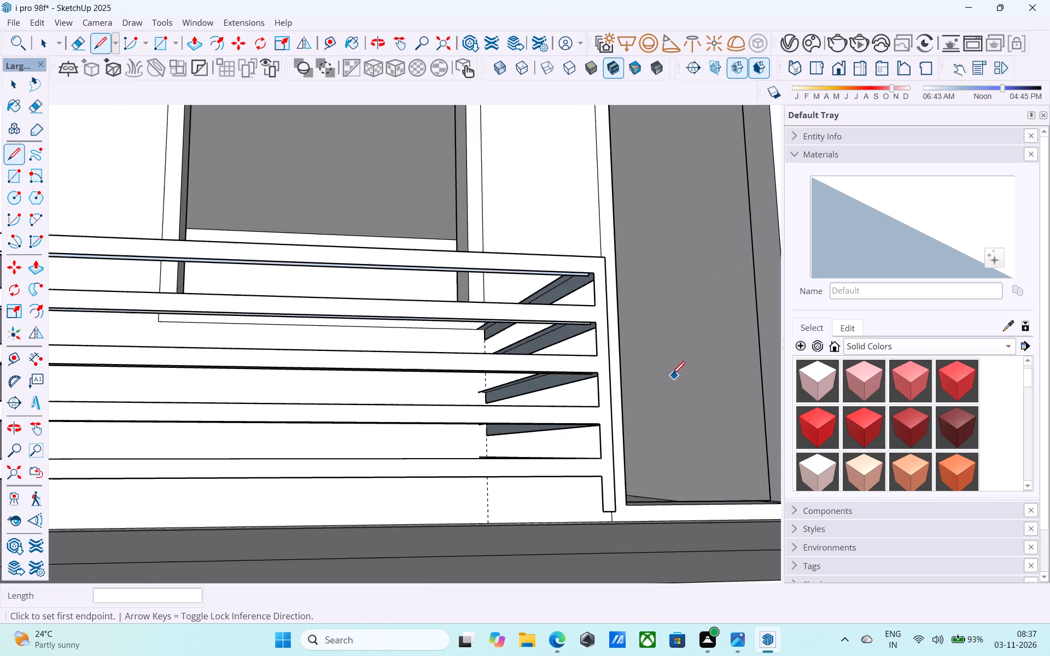
middle_drag(648, 366, 659, 345)
scroll(629, 221, up, 4)
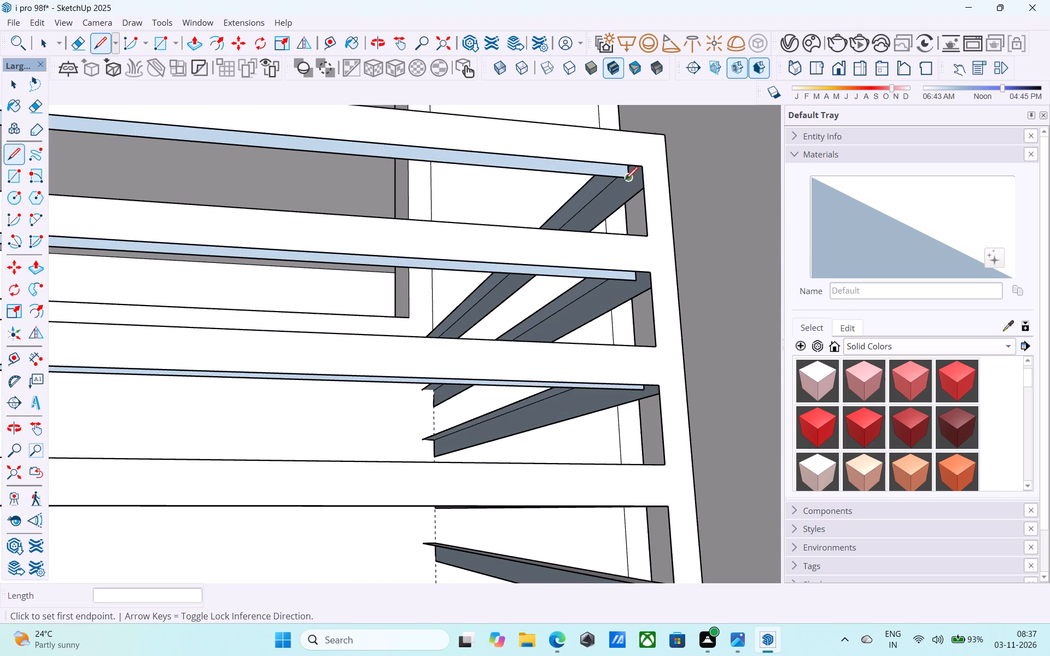
click(625, 181)
scroll(627, 185, down, 6)
scroll(651, 476, up, 4)
scroll(650, 443, down, 1)
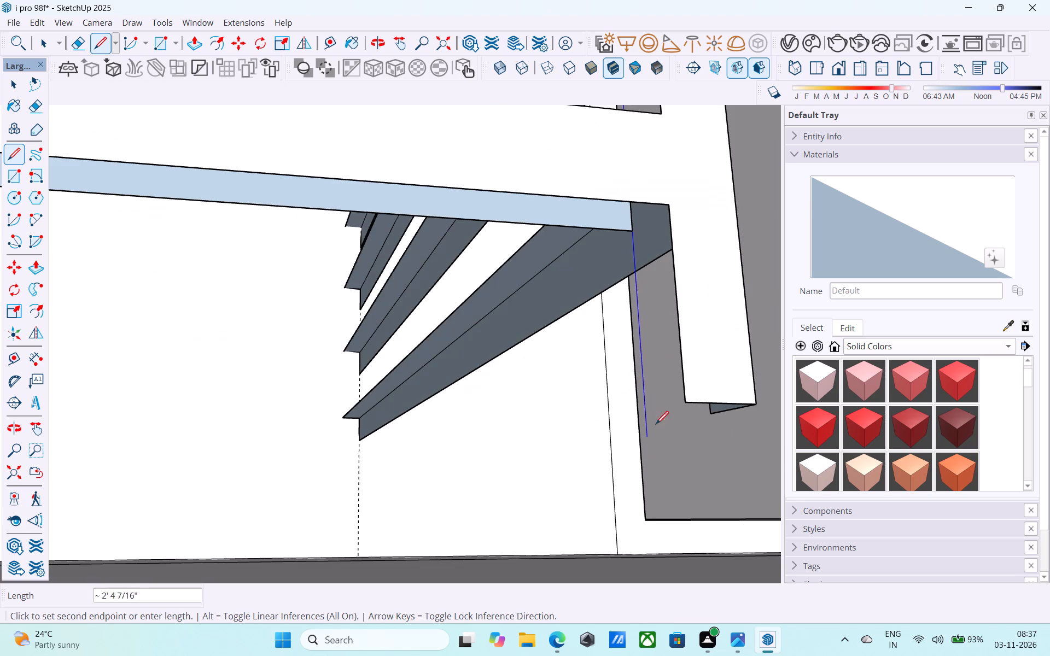
click(632, 232)
click(627, 230)
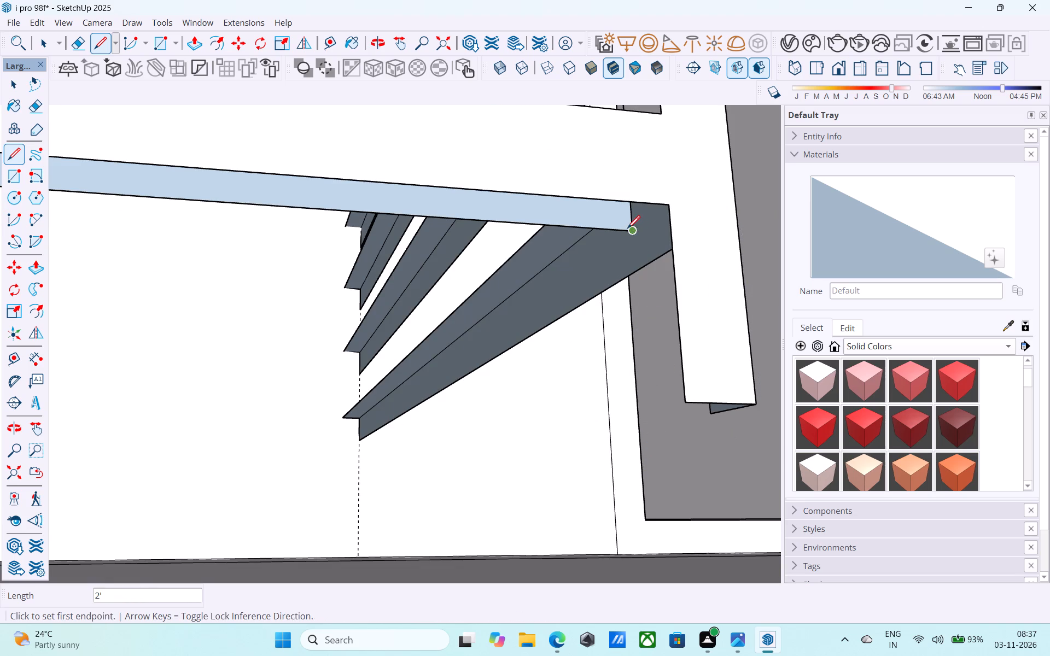
scroll(628, 269, down, 6)
middle_drag(641, 462, 640, 242)
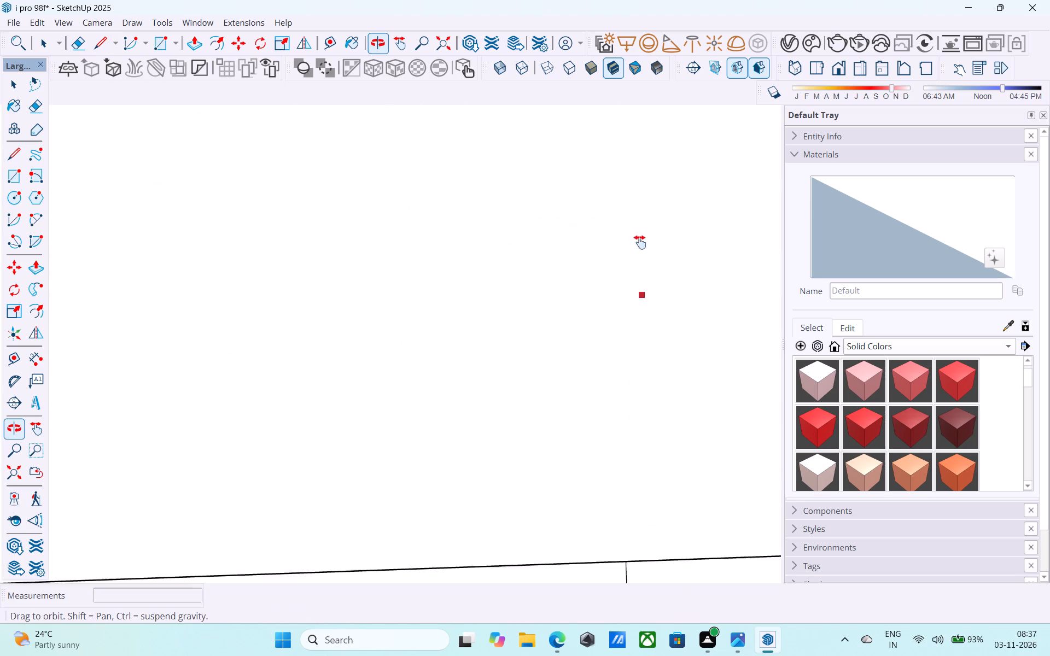
middle_drag(640, 242, 642, 333)
scroll(636, 331, down, 20)
scroll(636, 331, down, 1)
middle_drag(615, 363, 631, 499)
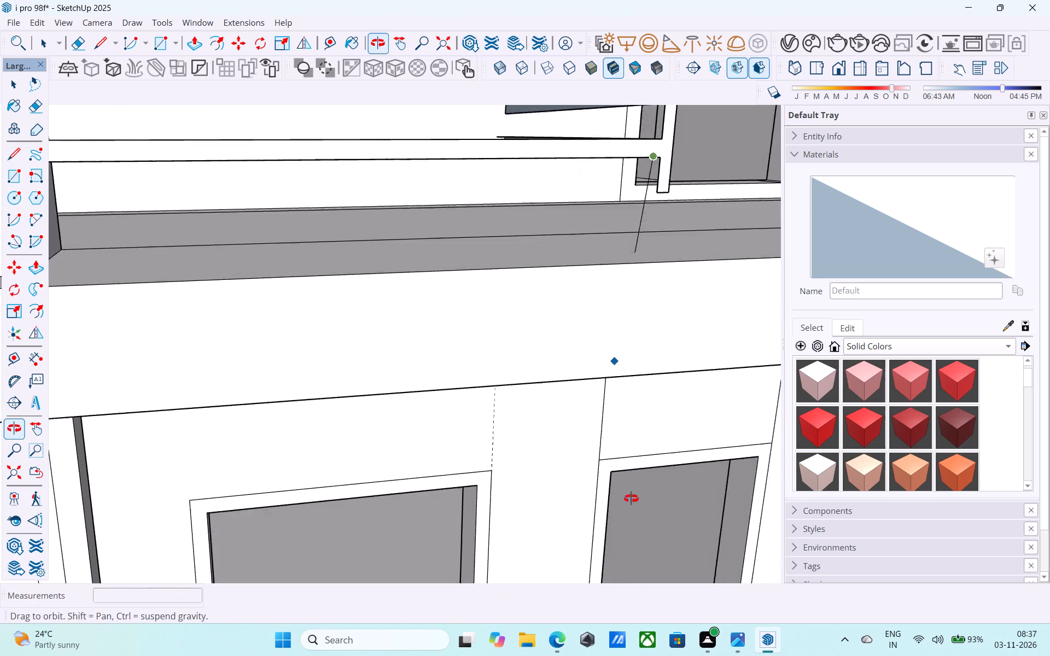
middle_drag(631, 499, 640, 527)
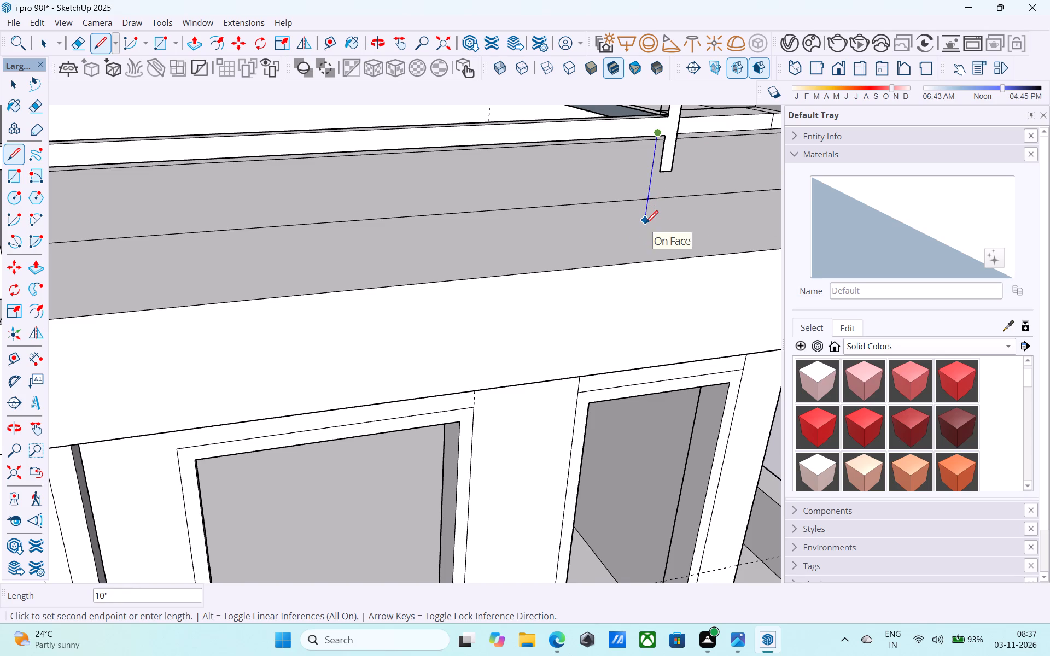
click(645, 225)
middle_drag(655, 213, 658, 163)
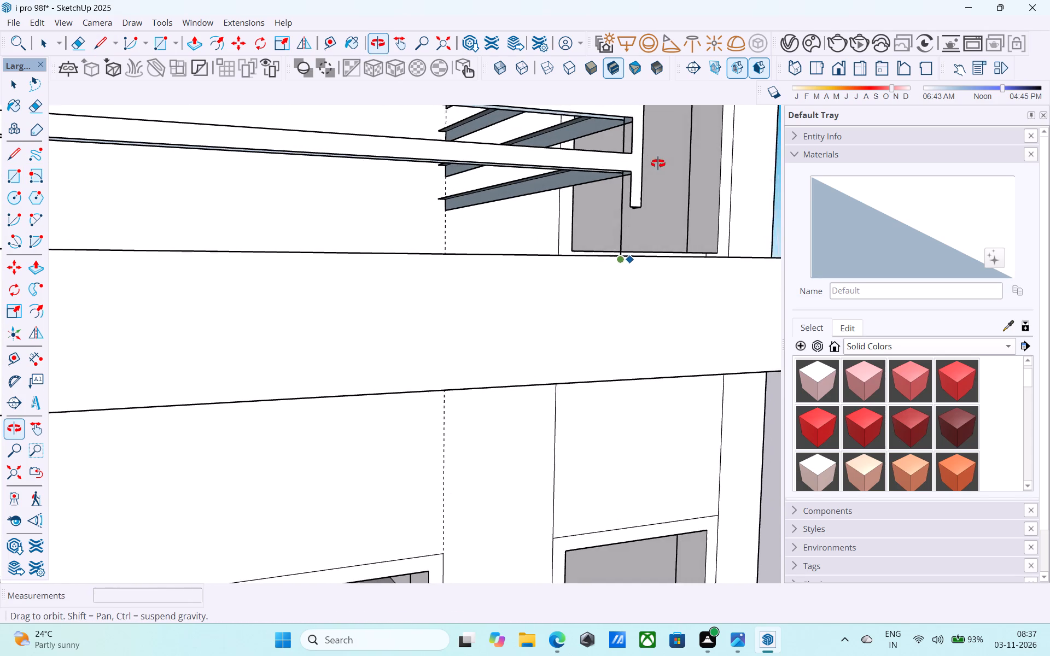
middle_drag(658, 163, 669, 172)
scroll(652, 202, up, 4)
key(space)
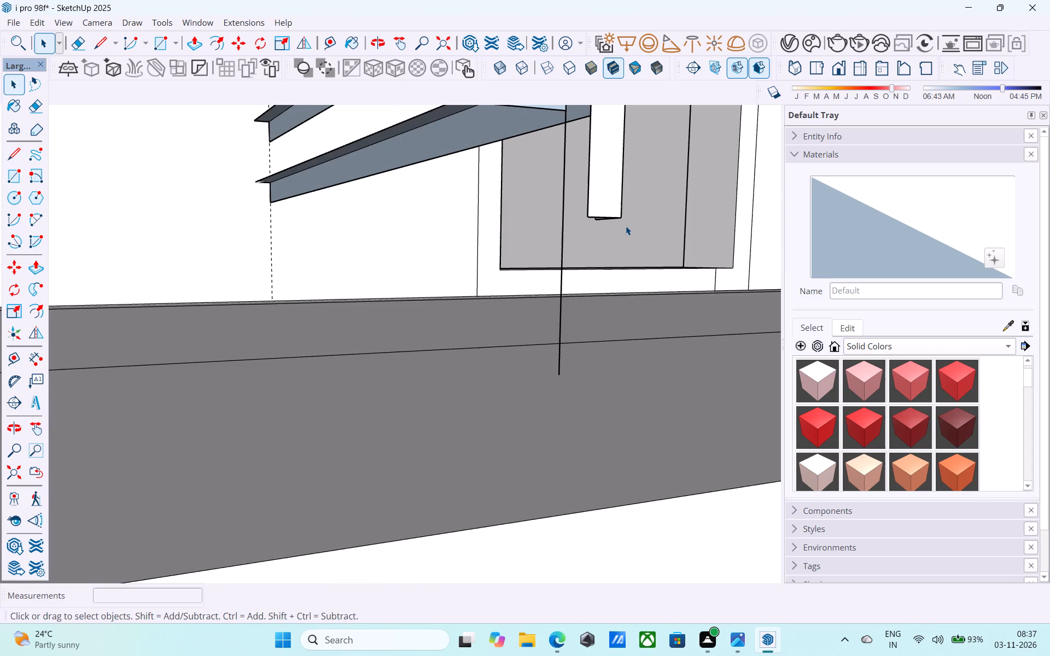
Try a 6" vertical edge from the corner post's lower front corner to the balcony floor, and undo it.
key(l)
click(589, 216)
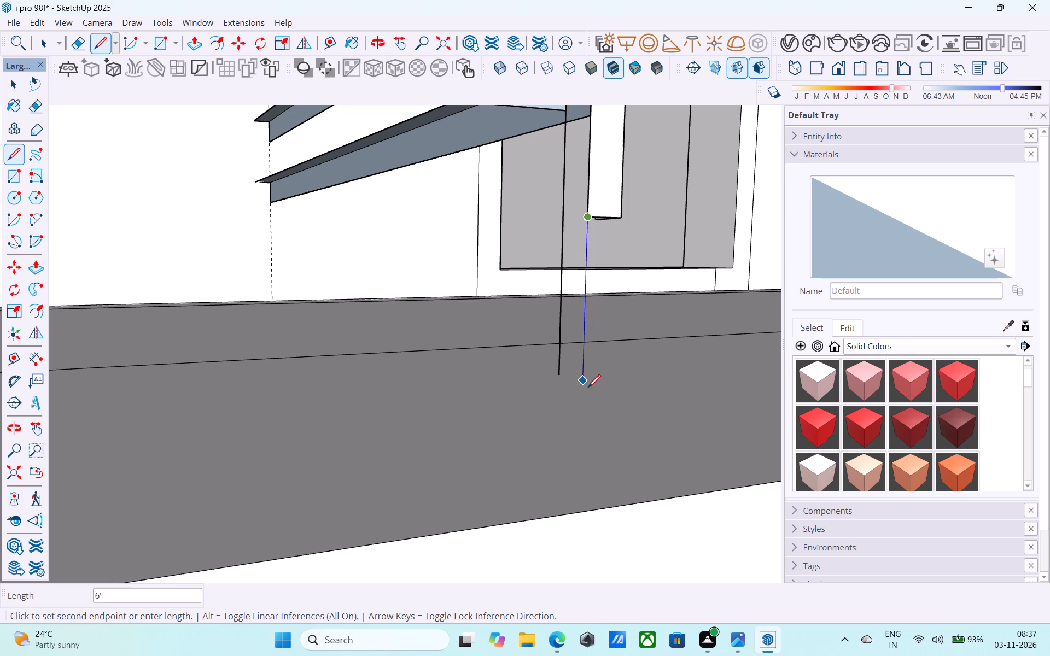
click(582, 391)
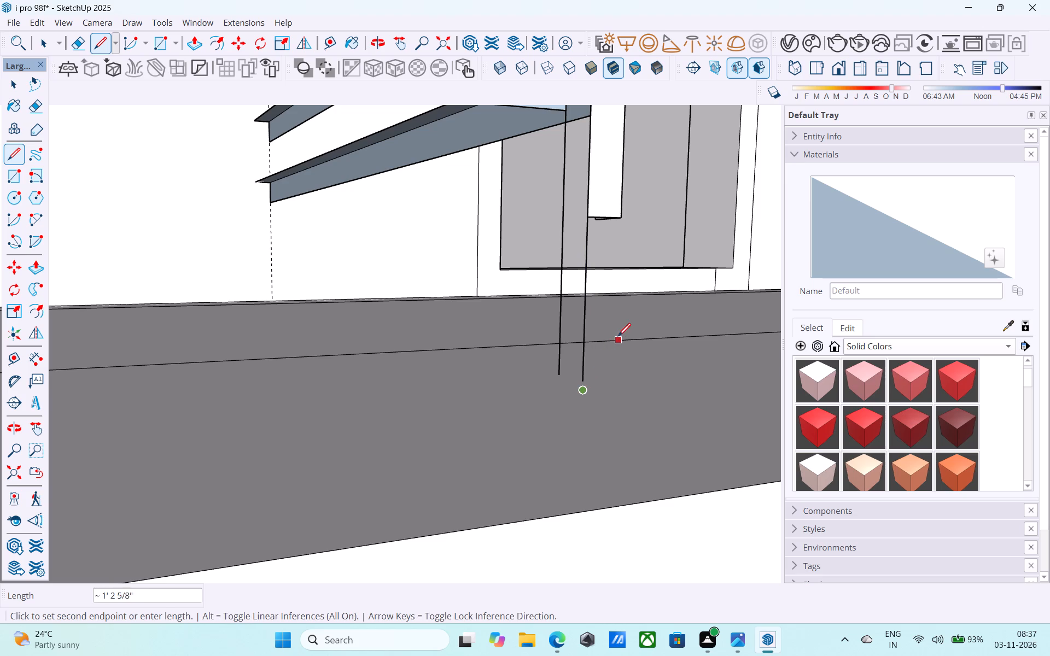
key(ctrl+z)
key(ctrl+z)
Draw 6" vertical edges from both bottom corners of the corner post's front face down to the balcony floor.
click(589, 210)
scroll(579, 256, up, 1)
middle_drag(579, 261, 574, 280)
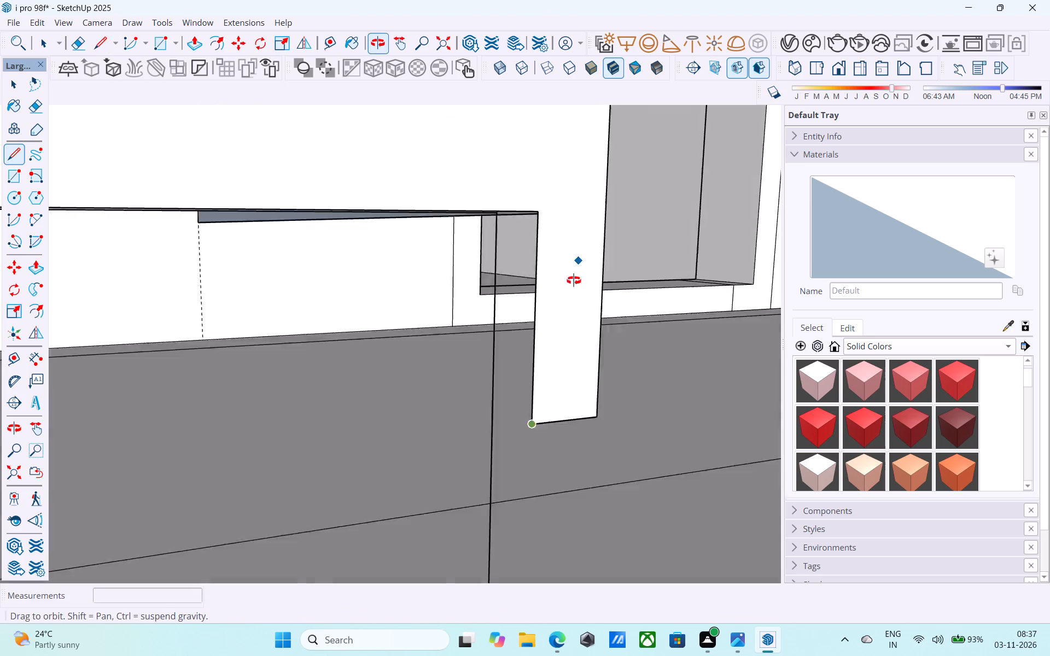
middle_drag(574, 280, 574, 284)
scroll(571, 270, down, 11)
scroll(564, 337, up, 8)
click(558, 345)
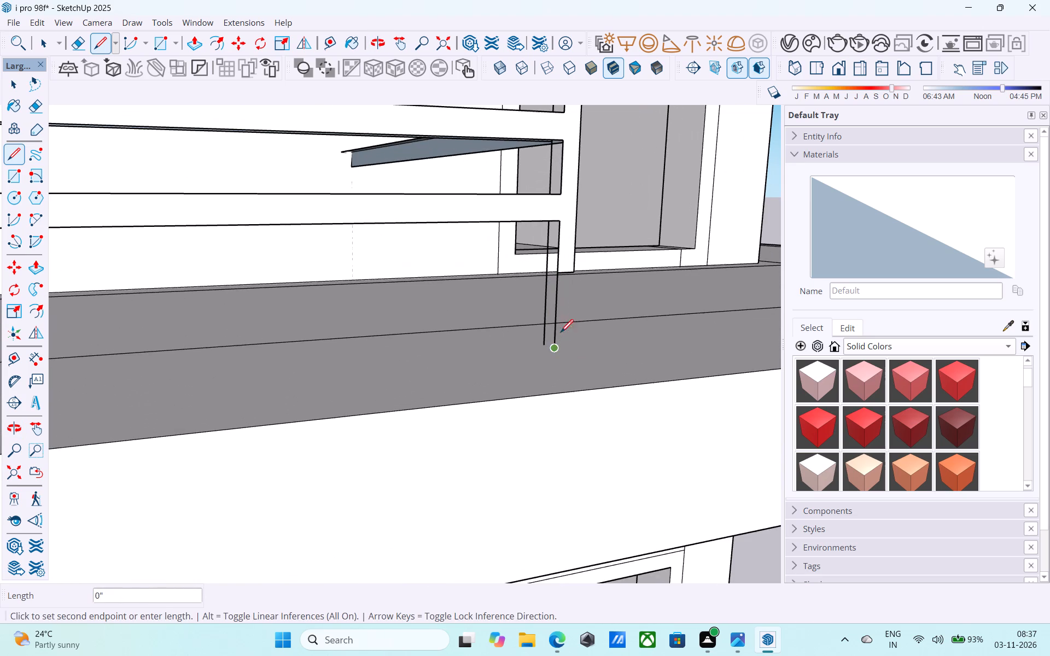
key(space)
middle_drag(575, 284, 562, 273)
key(l)
scroll(557, 247, up, 5)
scroll(540, 261, down, 3)
middle_drag(514, 266, 493, 252)
click(354, 185)
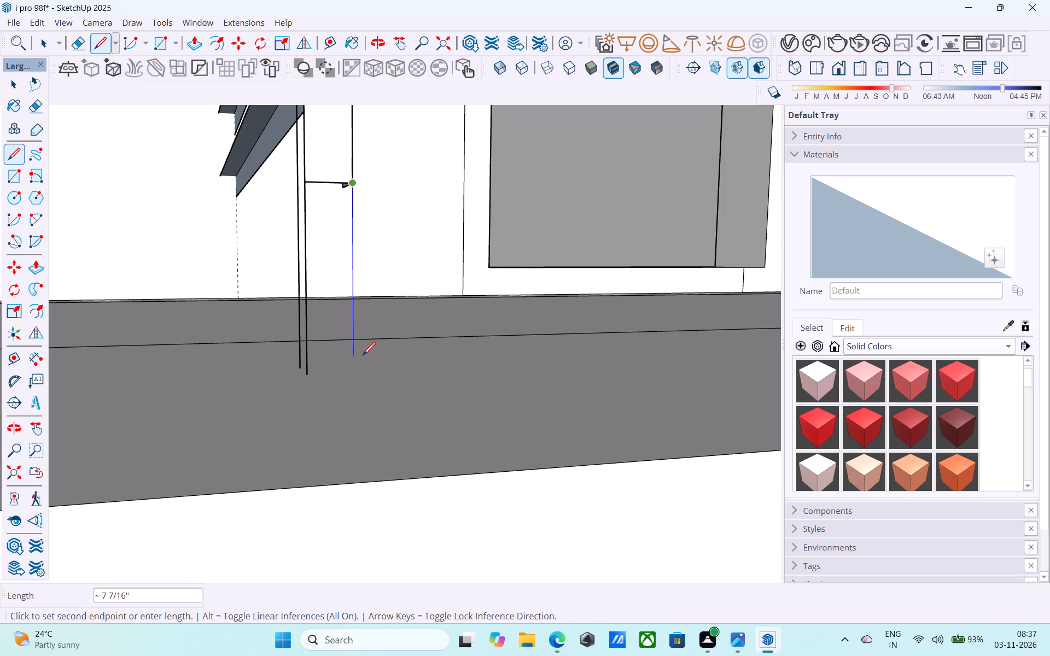
click(357, 374)
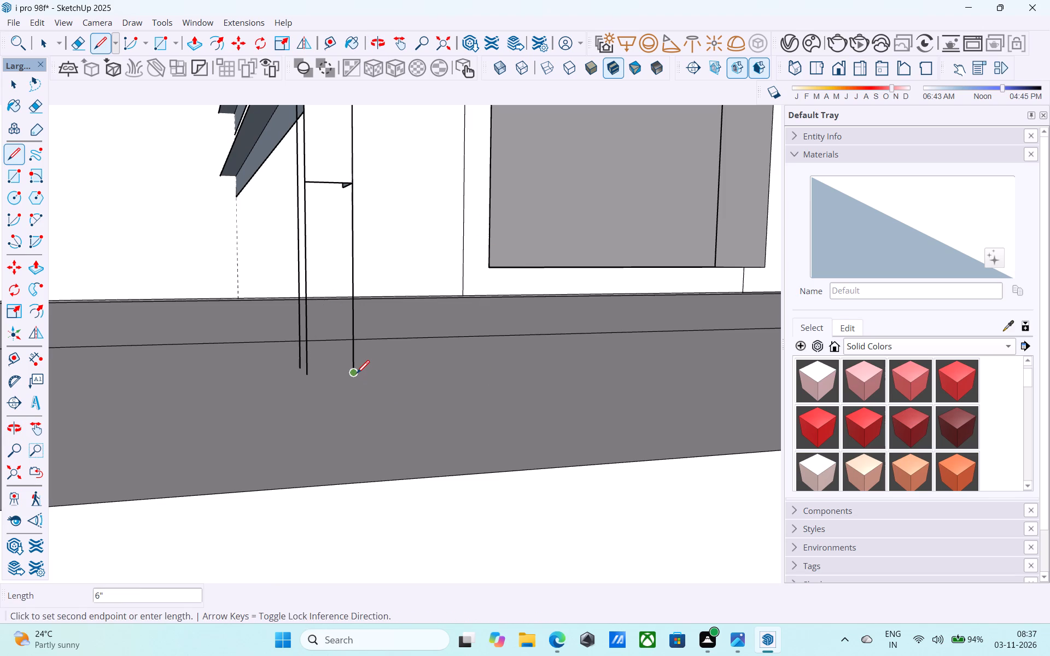
key(space)
Draw a 6" vertical edge from the remaining bottom corner of the post's side face down to the balcony floor.
scroll(440, 375, down, 7)
middle_drag(450, 383, 133, 360)
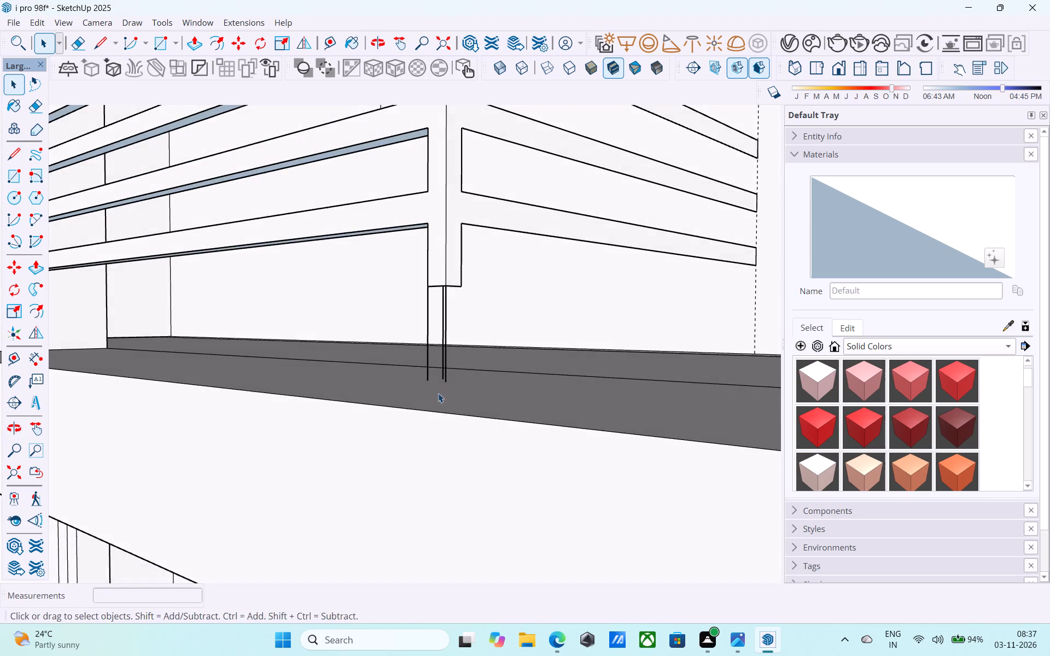
middle_drag(437, 393, 211, 385)
middle_drag(537, 361, 502, 356)
key(l)
scroll(436, 289, up, 4)
click(368, 204)
scroll(370, 206, down, 4)
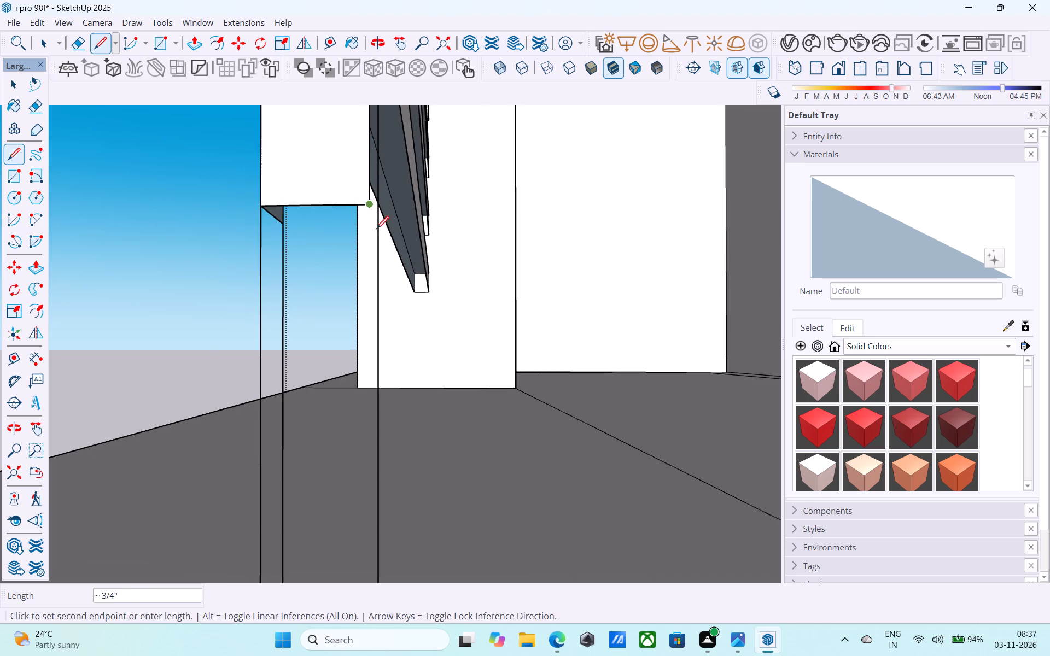
scroll(404, 385, down, 6)
scroll(400, 423, up, 4)
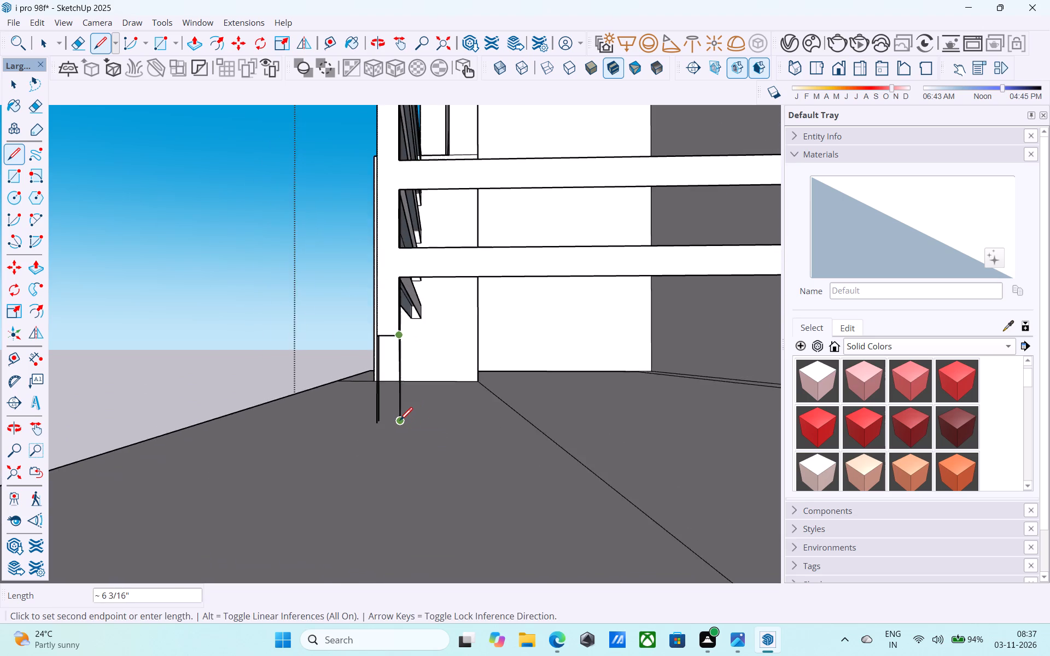
middle_drag(400, 421, 604, 535)
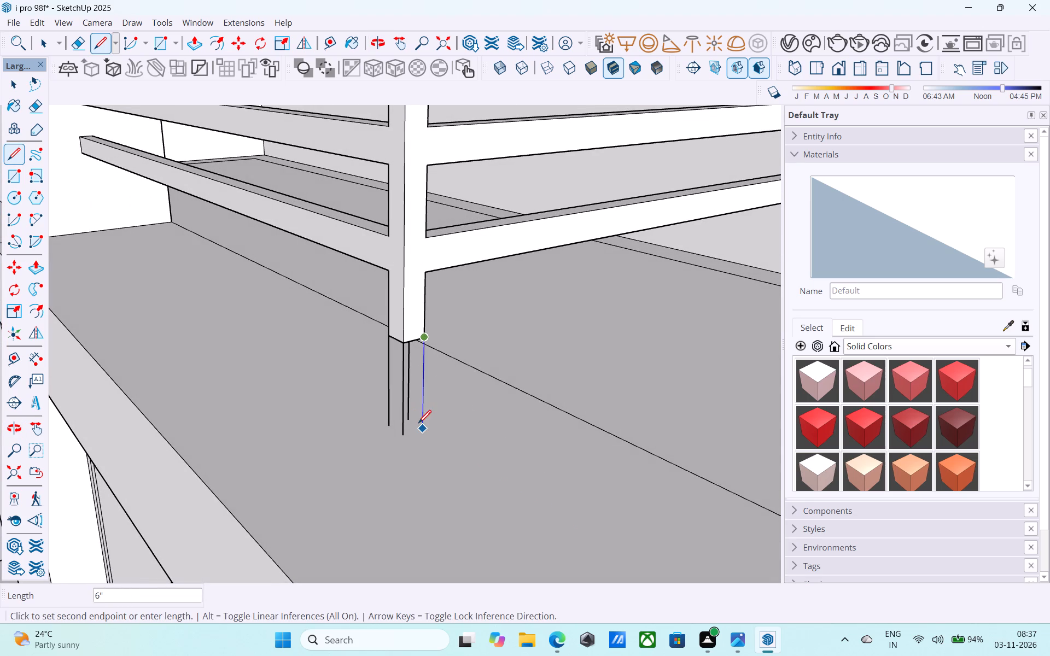
click(419, 424)
key(space)
Draw a rectangle between the vertical edges' lower ends to close the base of the extended corner post.
key(r)
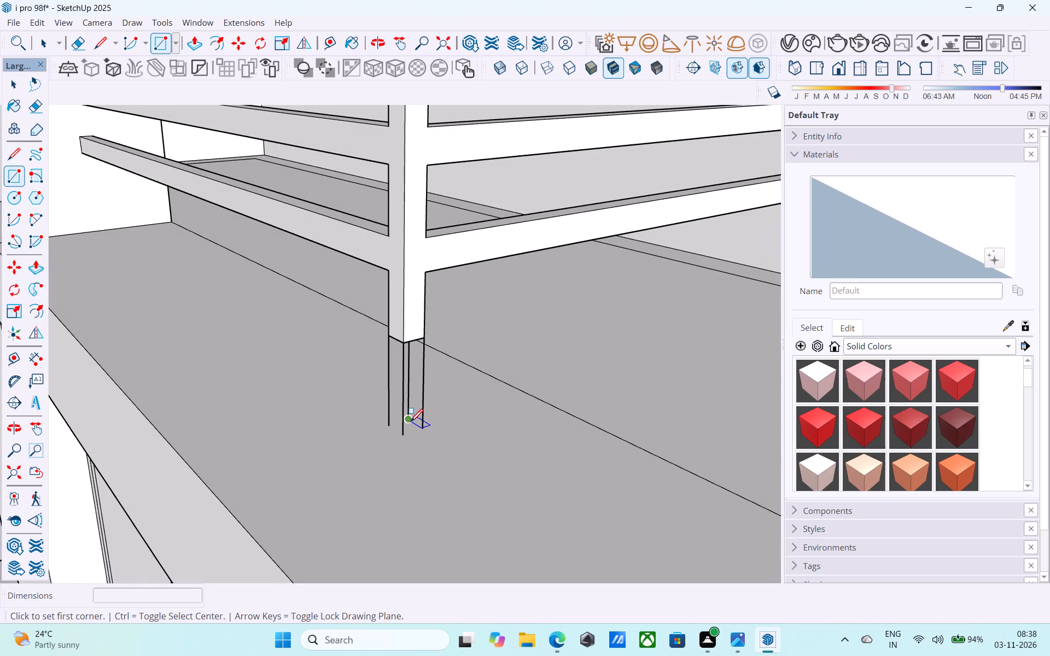
scroll(411, 423, up, 3)
click(409, 420)
click(402, 442)
key(space)
scroll(405, 442, down, 4)
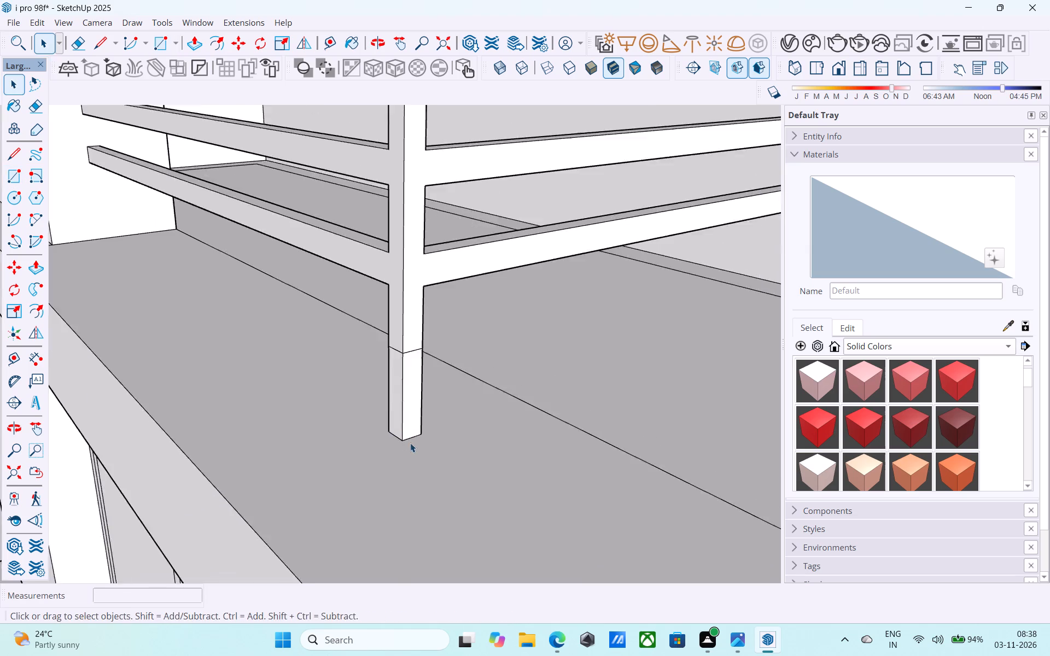
Cap the open wall-side ends of the three lowest slats on the parapet's side run with 2" by 1 1/2" rectangles.
middle_drag(412, 443, 786, 391)
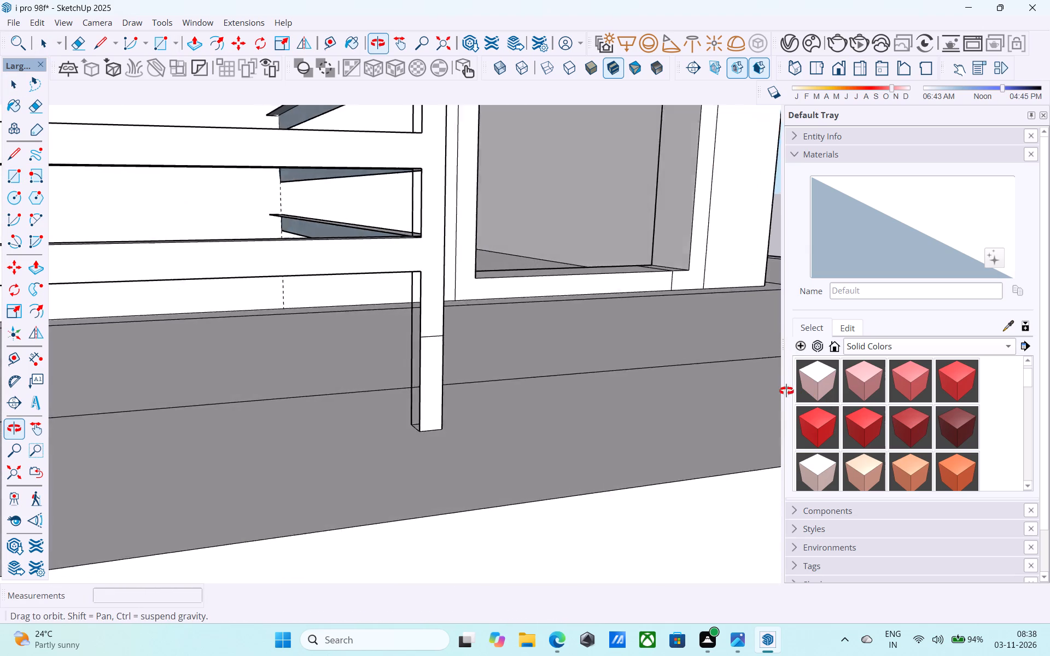
middle_drag(786, 391, 757, 358)
scroll(352, 341, up, 4)
scroll(284, 219, up, 2)
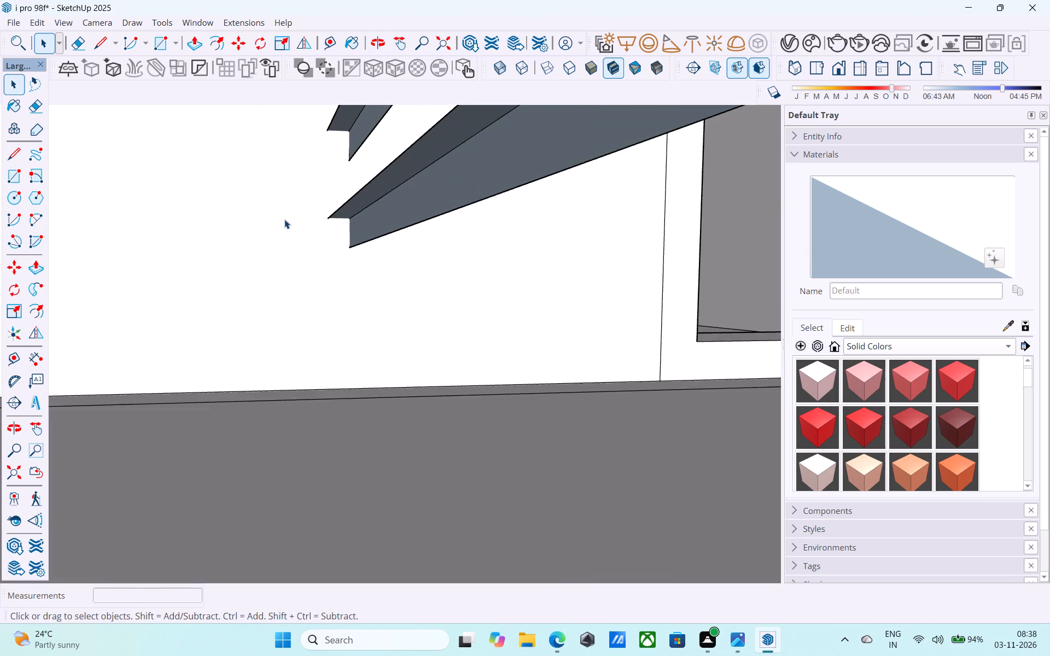
scroll(284, 219, up, 3)
key(r)
click(348, 218)
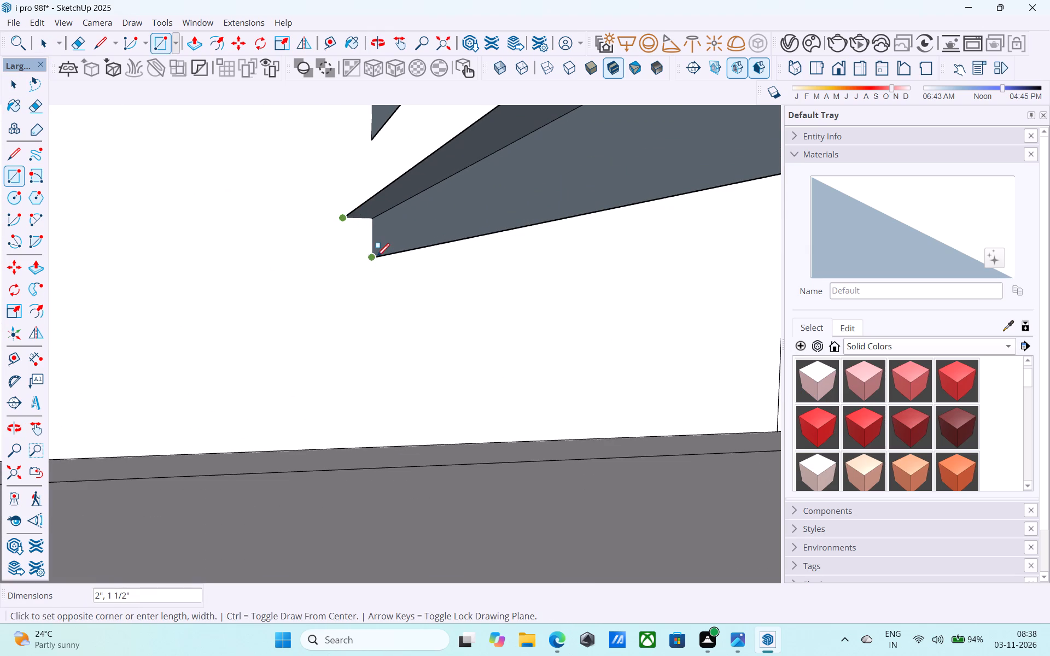
click(377, 257)
shift+middle_drag(368, 230, 440, 396)
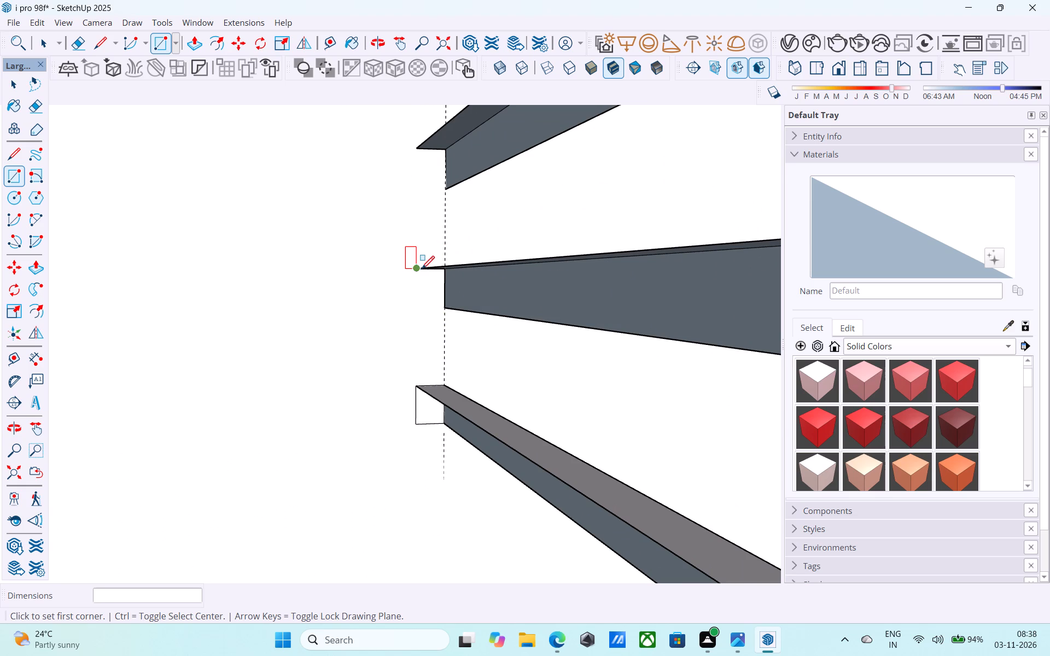
click(422, 270)
click(443, 304)
shift+middle_drag(445, 249, 455, 343)
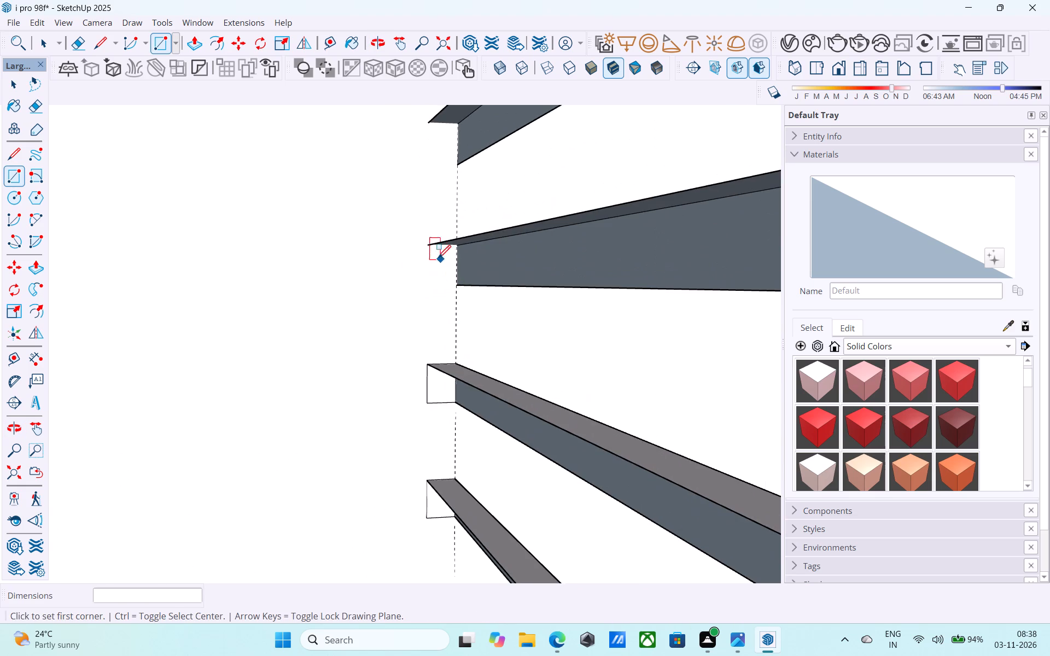
click(432, 246)
click(457, 286)
Cap the open wall-side ends of the side run's two uppermost slats with corner-to-corner rectangles.
middle_drag(451, 240, 480, 310)
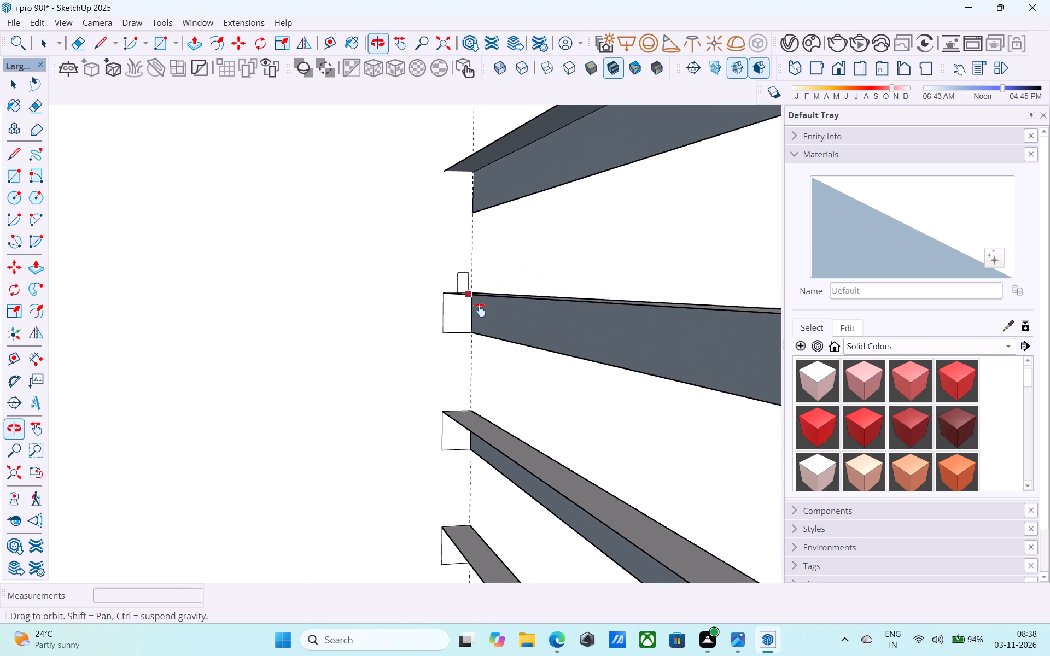
middle_drag(480, 310, 484, 316)
click(460, 185)
click(485, 231)
shift+middle_drag(479, 193, 480, 204)
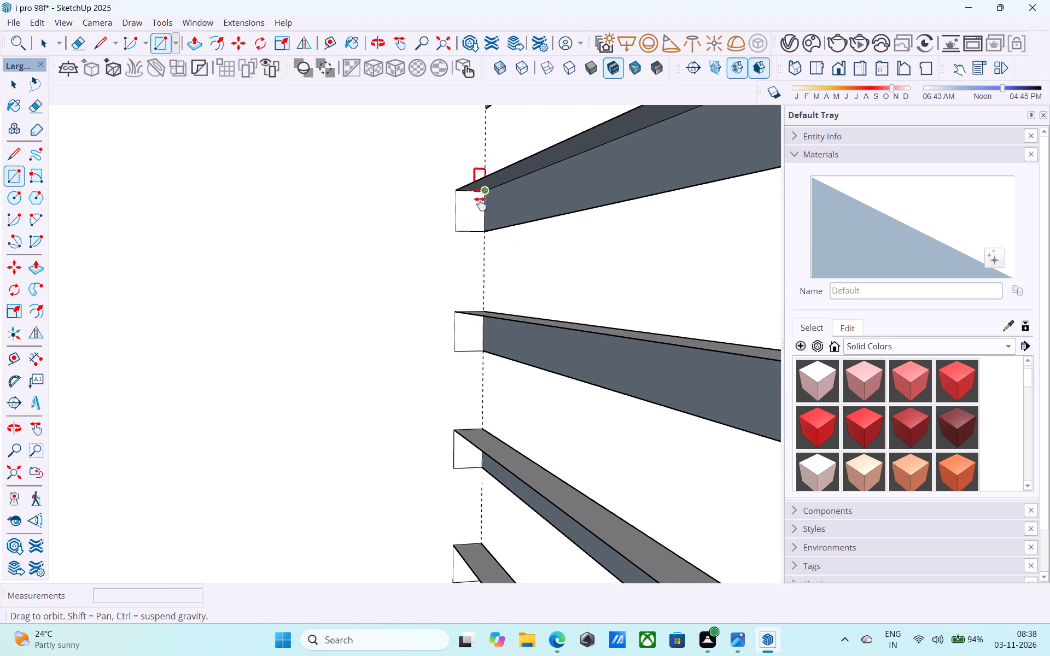
shift+middle_drag(480, 204, 507, 263)
middle_drag(514, 244, 546, 289)
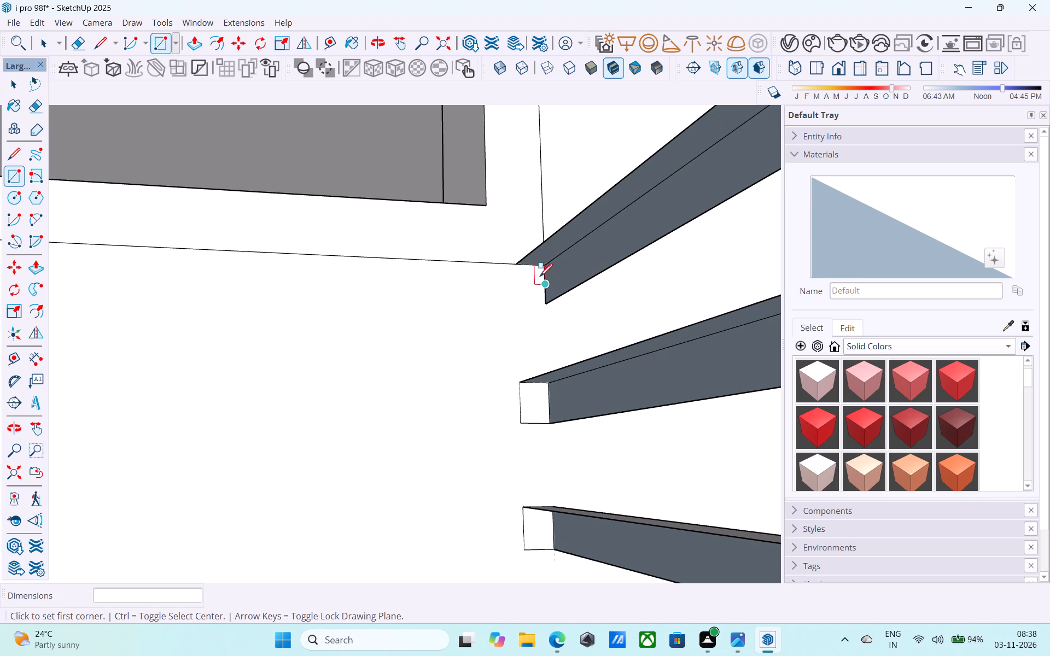
click(516, 266)
click(548, 302)
Draw an edge about 4' 4 1/2" long along the lowest side slat's inner bottom, from its wall-side end to the corner post.
middle_drag(562, 293, 738, 278)
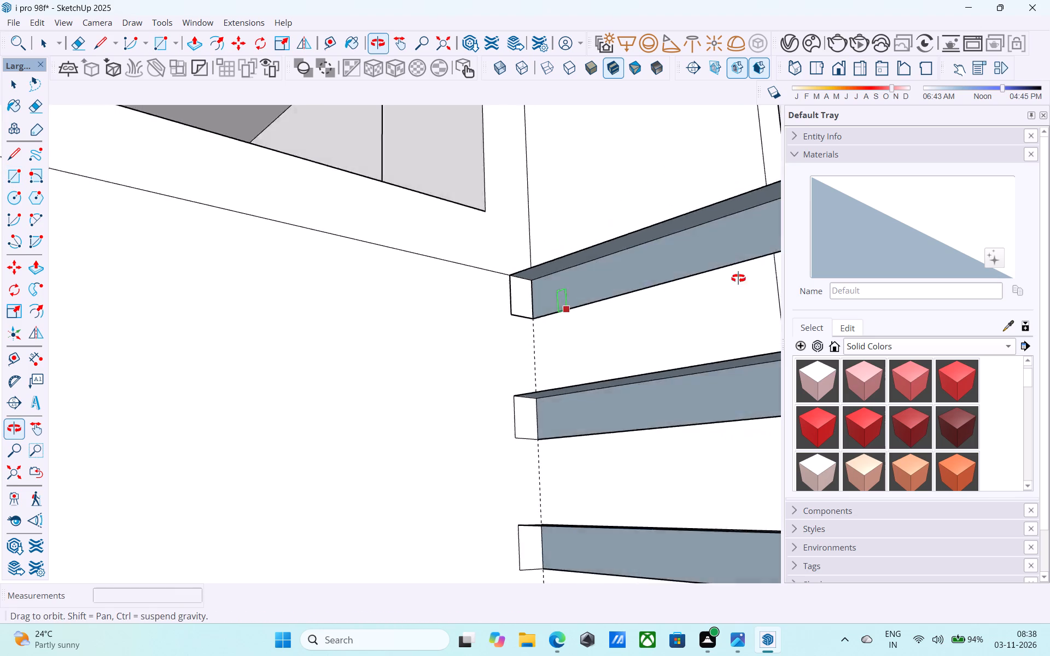
middle_drag(738, 278, 507, 285)
scroll(500, 292, down, 19)
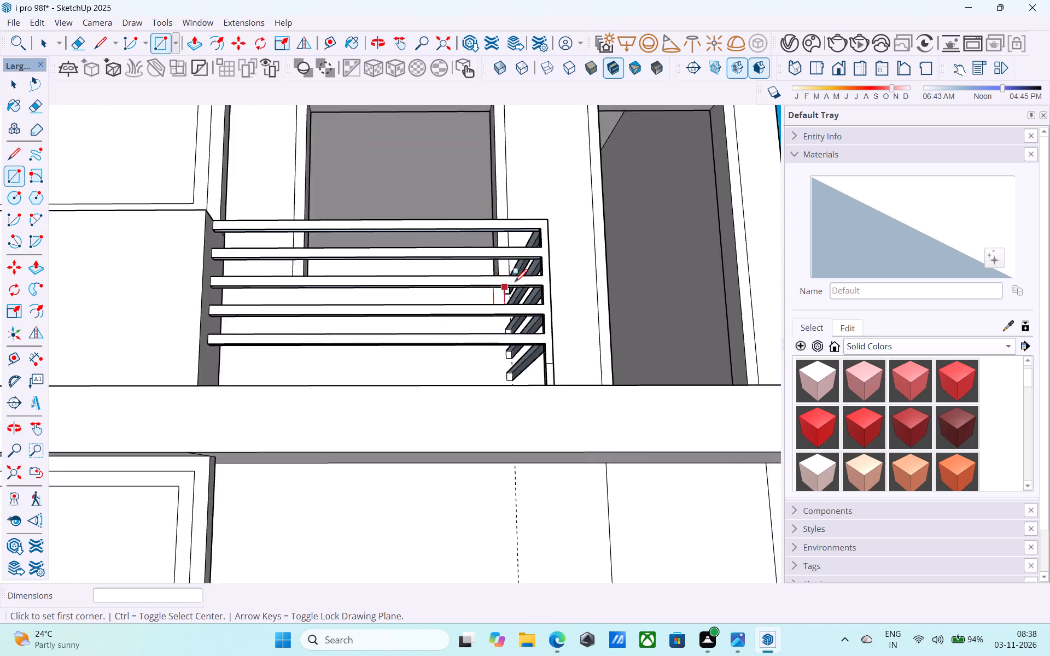
scroll(515, 283, down, 2)
middle_drag(511, 280, 781, 307)
scroll(549, 245, up, 5)
scroll(532, 277, down, 1)
shift+middle_drag(519, 279, 540, 253)
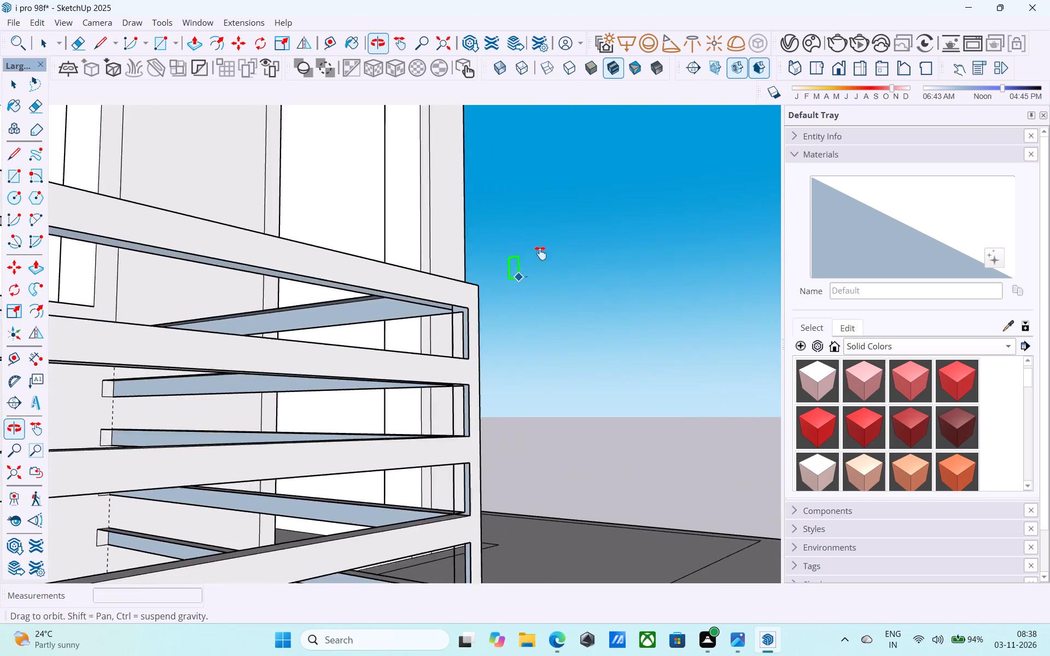
shift+middle_drag(540, 253, 612, 122)
shift+middle_drag(463, 369, 522, 147)
middle_drag(307, 315, 300, 310)
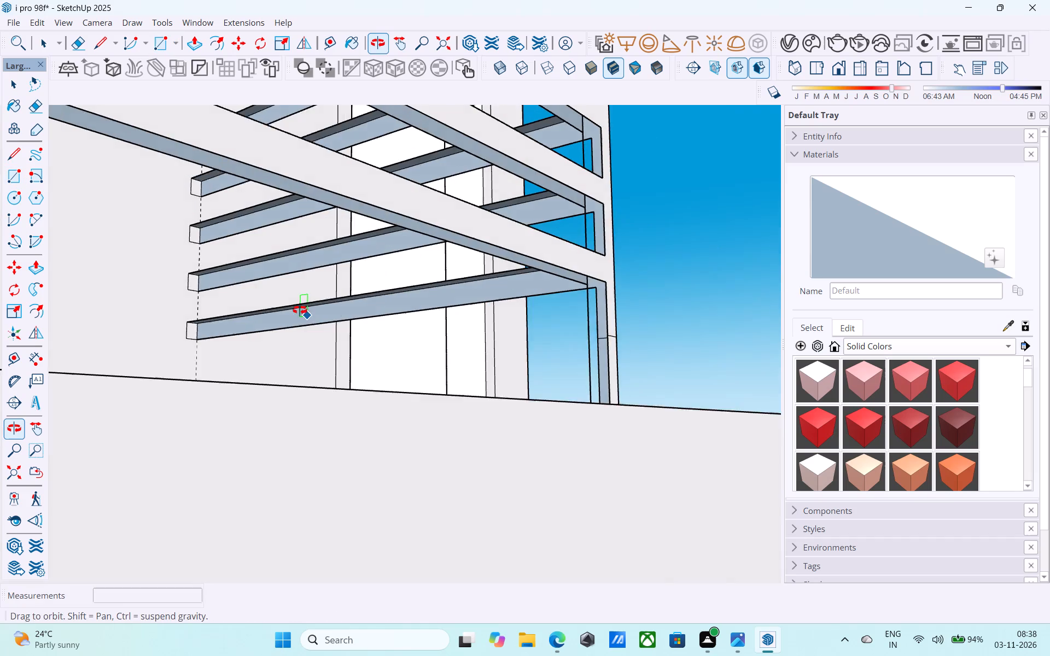
middle_drag(300, 310, 312, 325)
key(l)
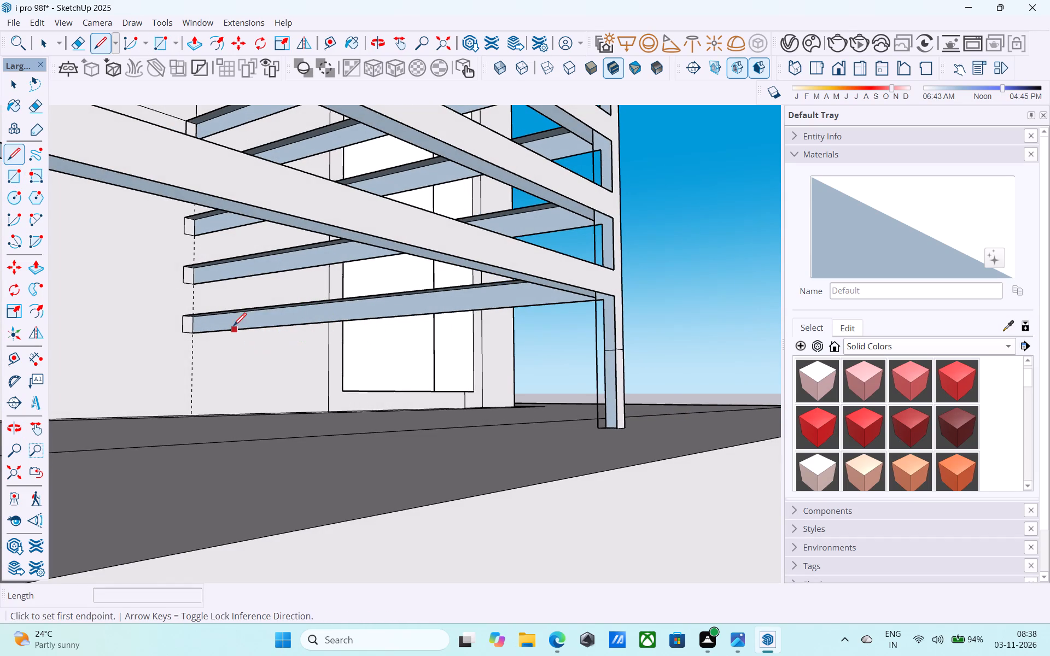
scroll(215, 328, up, 2)
click(175, 332)
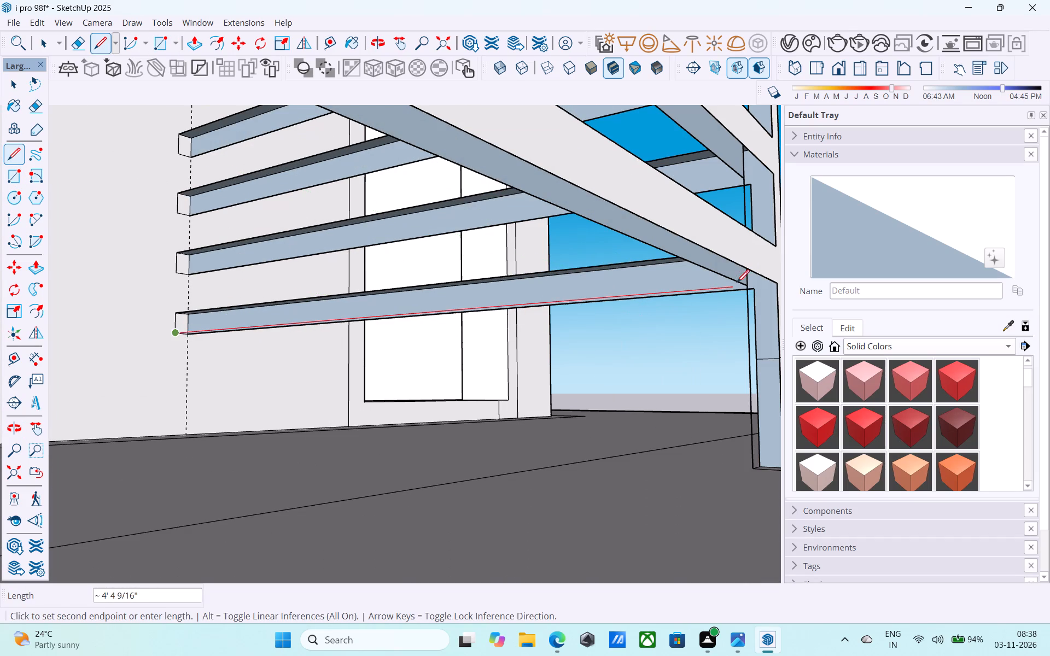
click(744, 284)
Draw 4' 4 1/2" edges along the inner bottoms of the second and third side slats from the bottom to close their open faces.
middle_drag(733, 285, 668, 265)
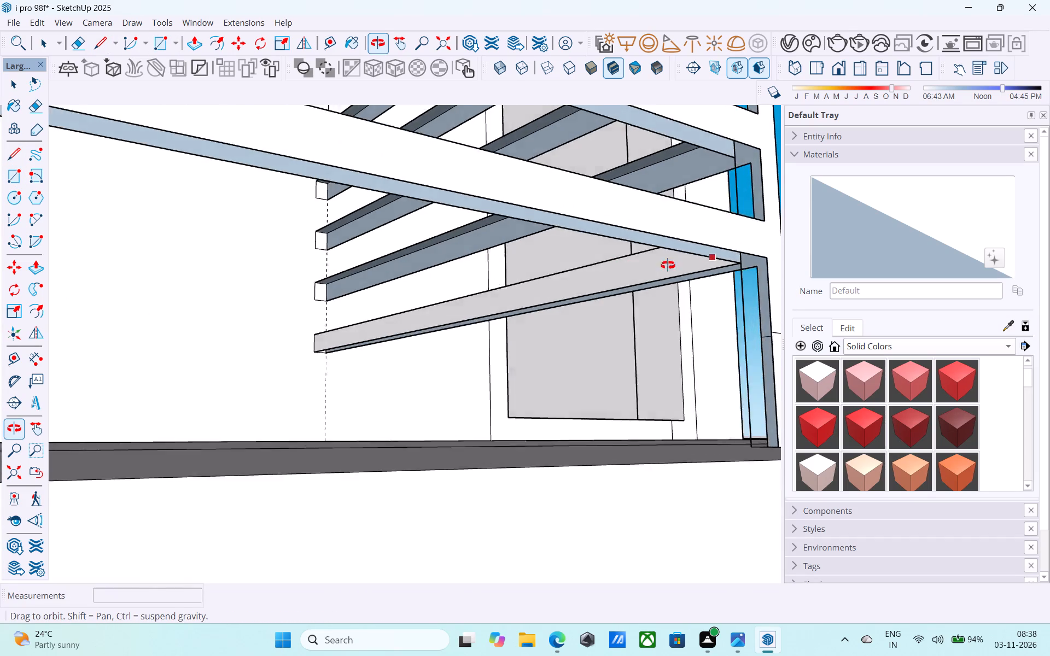
middle_drag(668, 265, 686, 274)
click(238, 284)
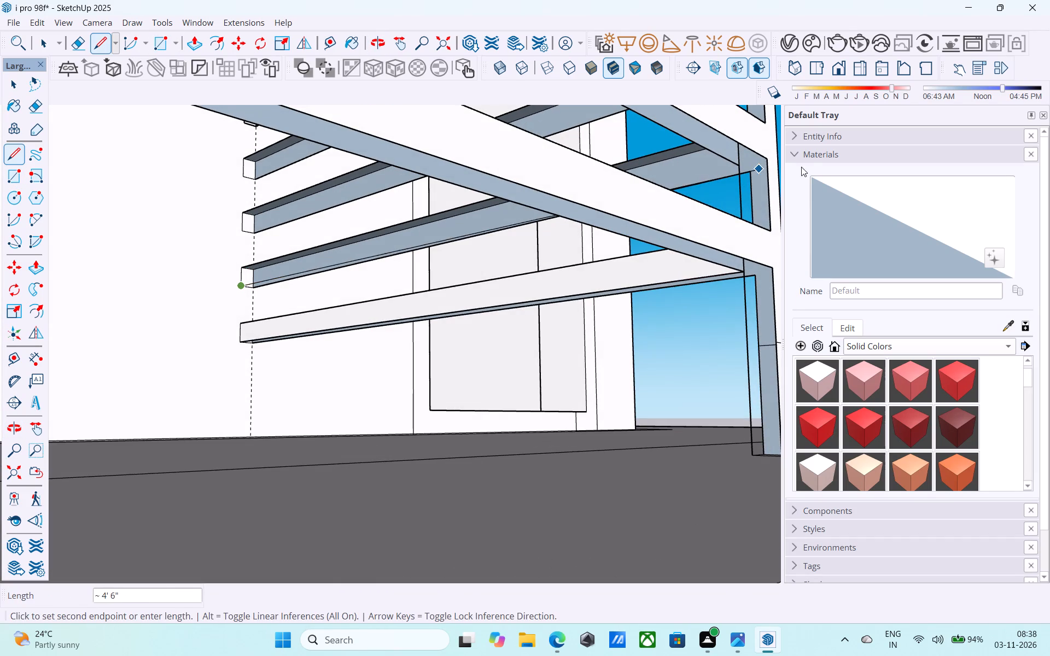
click(739, 163)
scroll(503, 238, down, 1)
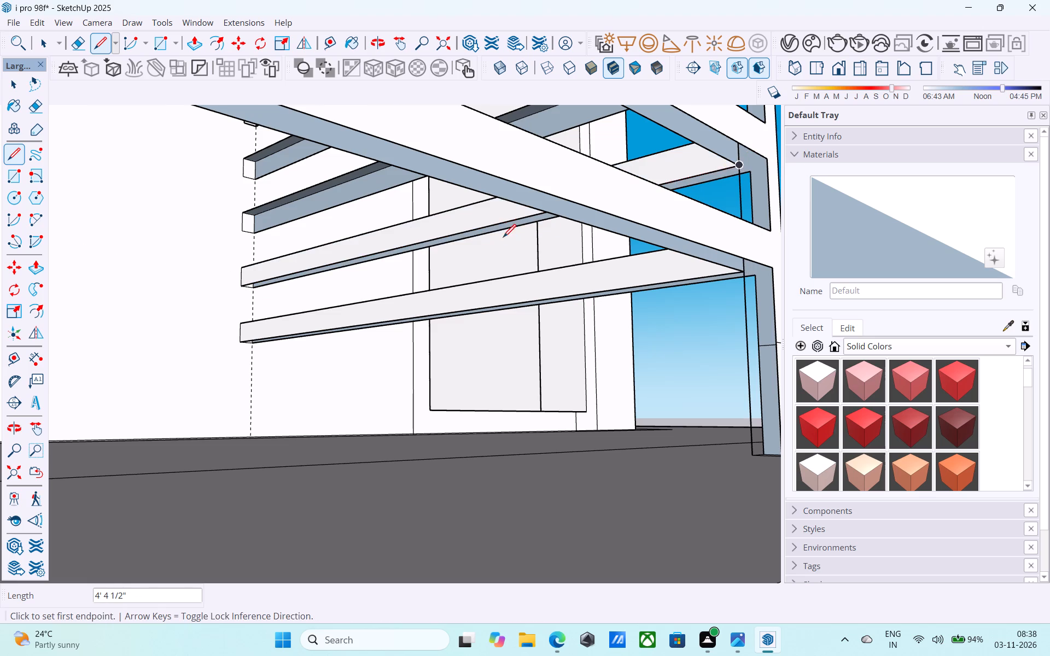
scroll(503, 238, down, 2)
shift+middle_drag(503, 238, 508, 254)
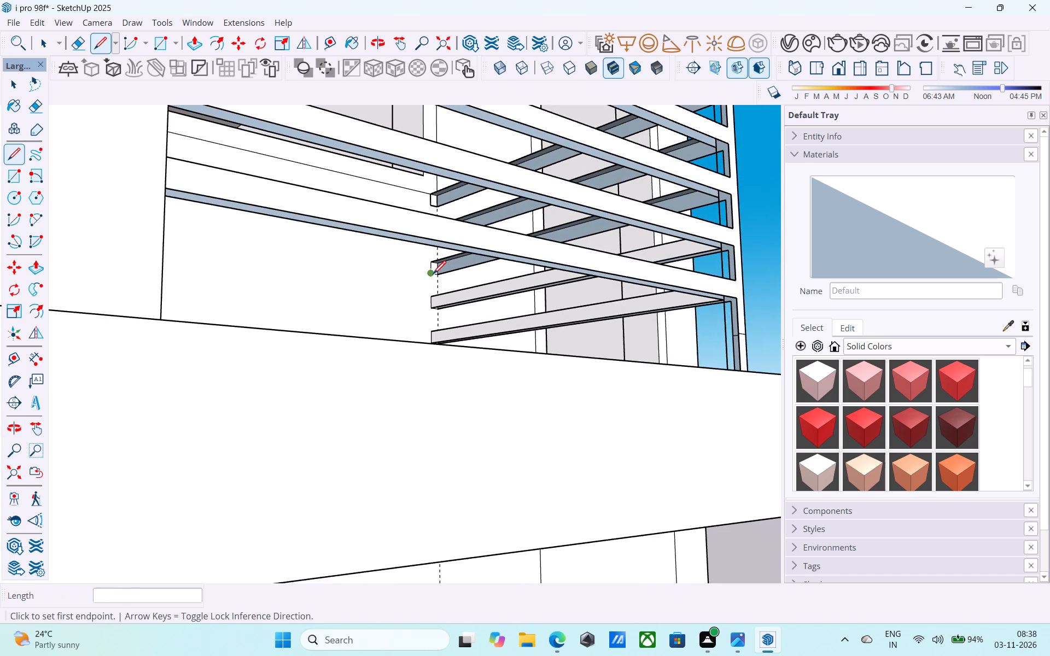
click(434, 272)
scroll(744, 195, up, 3)
scroll(722, 202, down, 1)
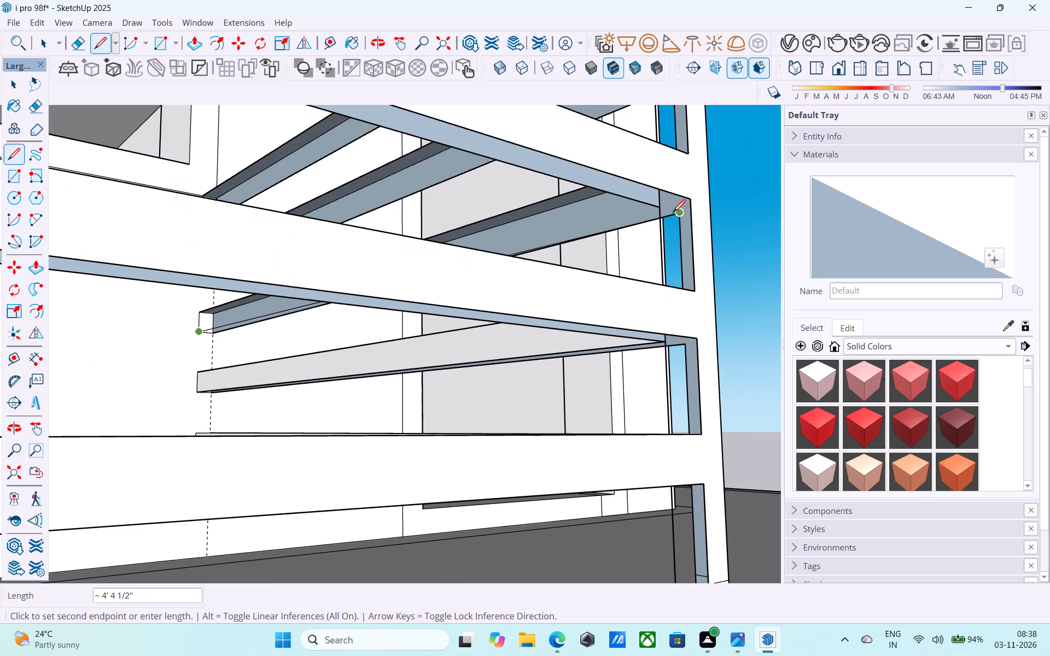
click(660, 207)
Draw closing edges along the inner bottoms of the two uppermost side slats, between their wall-side ends and the corner post.
shift+middle_drag(657, 208, 751, 298)
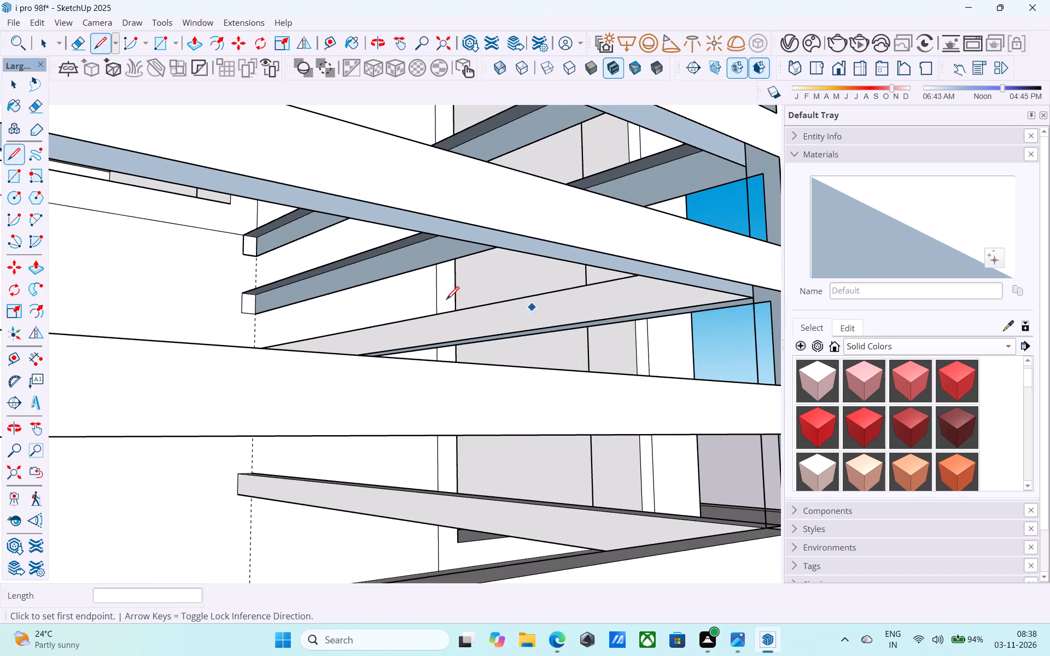
click(240, 313)
shift+middle_drag(357, 303, 348, 303)
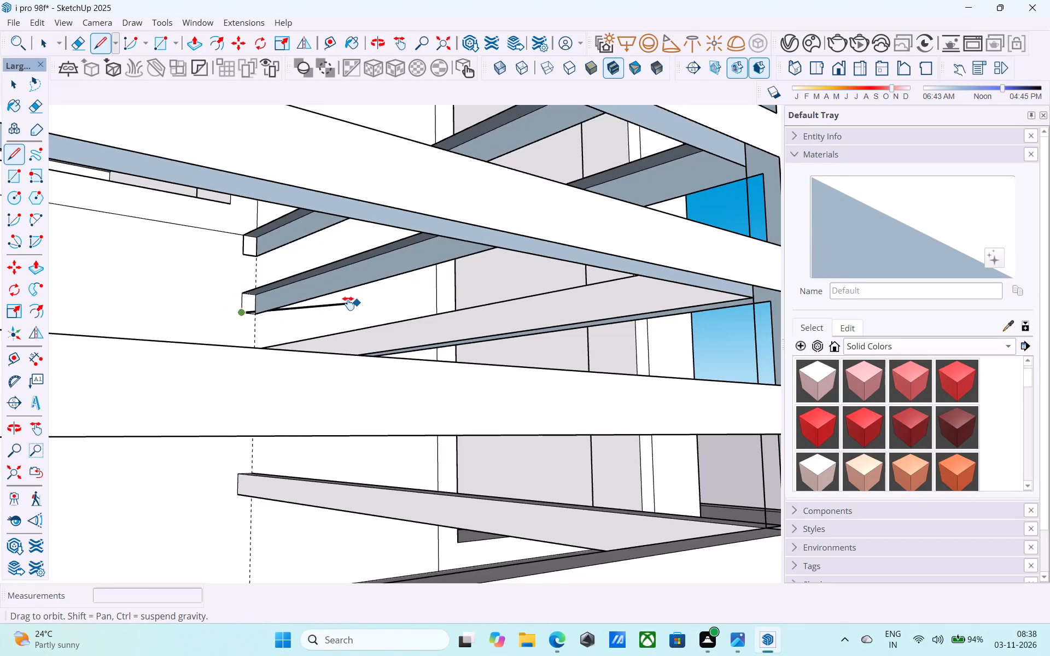
shift+middle_drag(348, 303, 260, 329)
click(506, 237)
scroll(507, 237, down, 3)
shift+middle_drag(509, 239, 575, 358)
click(573, 258)
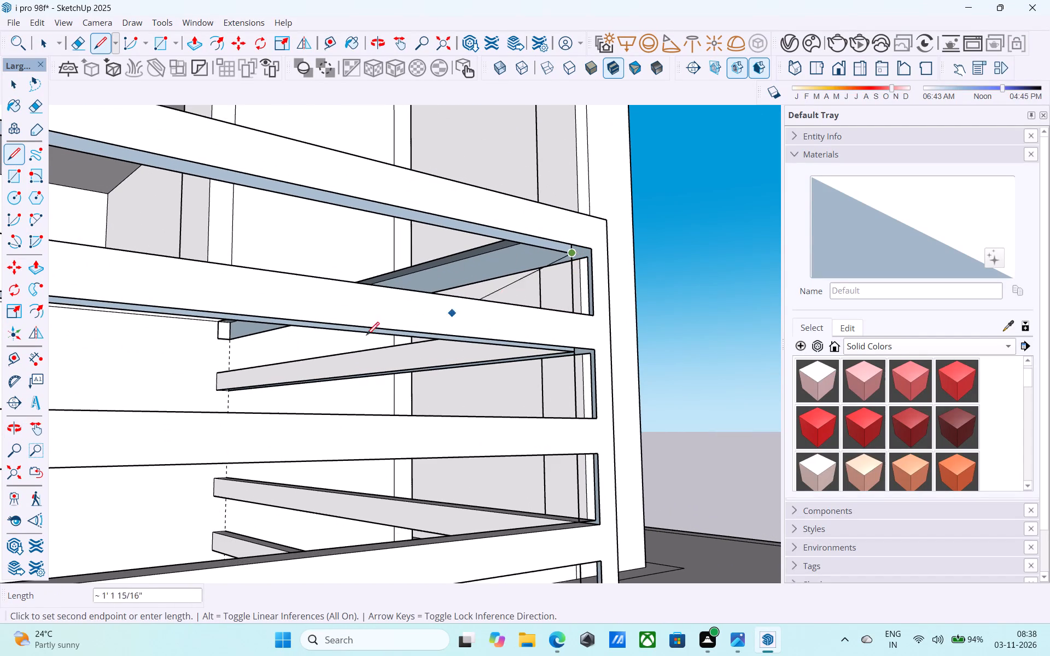
click(212, 339)
Draw short edges across the undersides of the front run's two uppermost slats where they meet the corner post.
scroll(213, 339, down, 5)
middle_drag(209, 336, 201, 289)
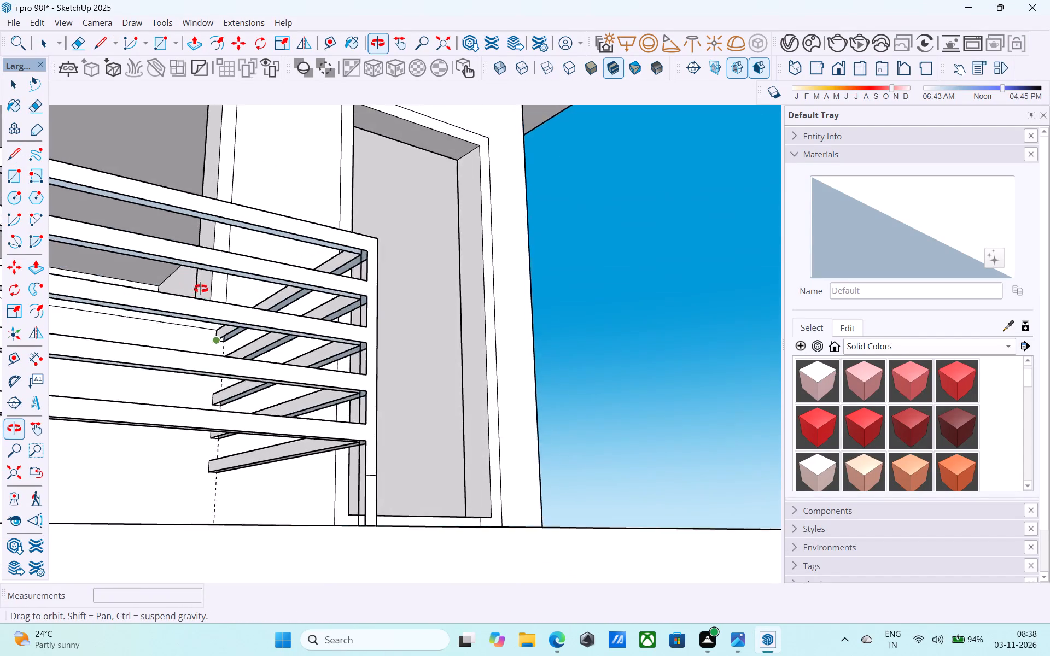
middle_drag(201, 289, 281, 263)
scroll(452, 243, up, 13)
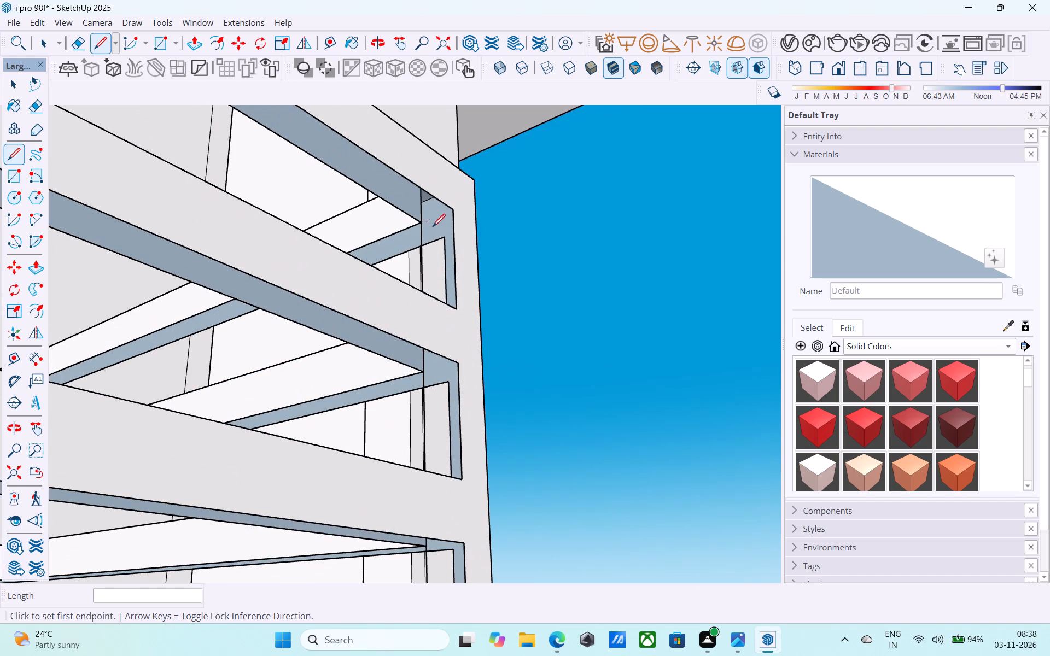
click(423, 222)
click(454, 210)
scroll(428, 168, down, 4)
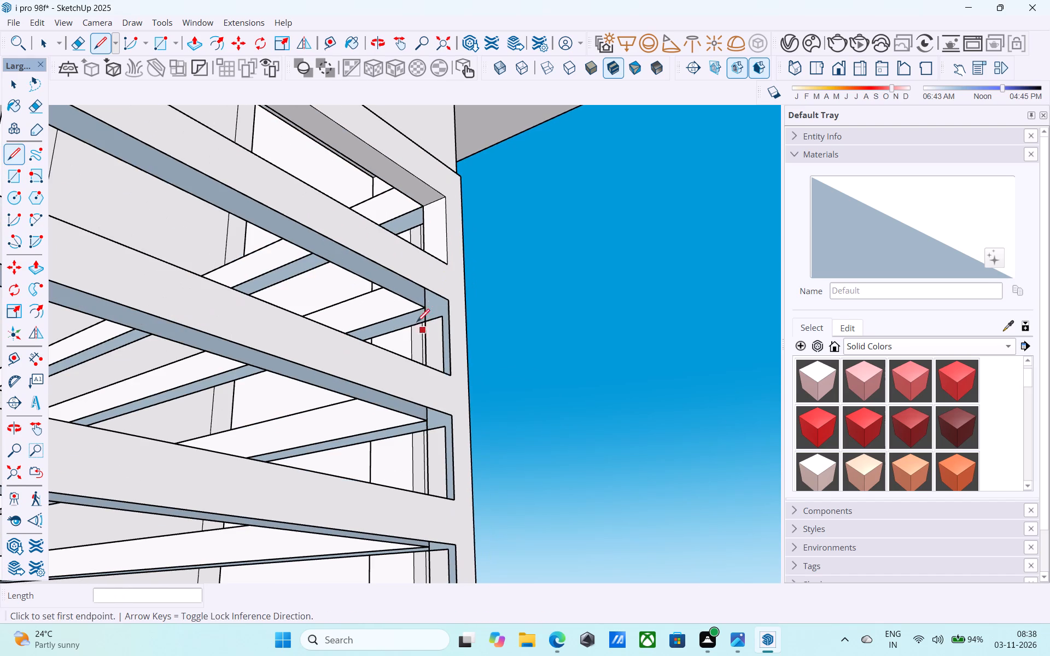
click(421, 306)
click(446, 298)
Draw 1 1/2" edges across the undersides of the front run's three lower slats at the corner post.
scroll(465, 208, down, 5)
scroll(452, 327, up, 2)
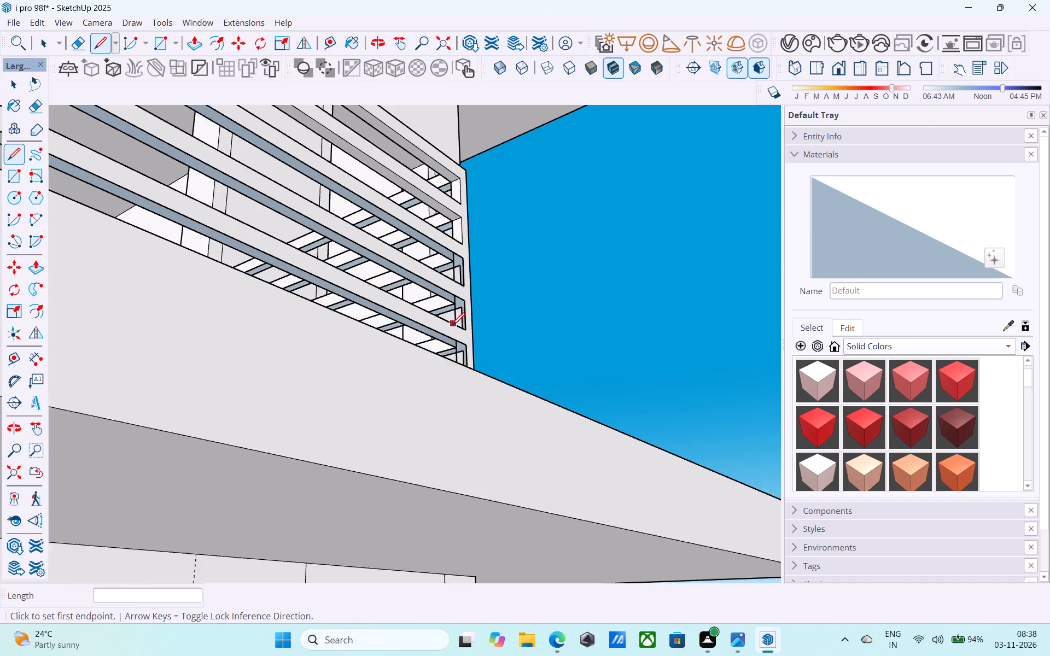
scroll(452, 327, up, 3)
click(458, 244)
click(465, 237)
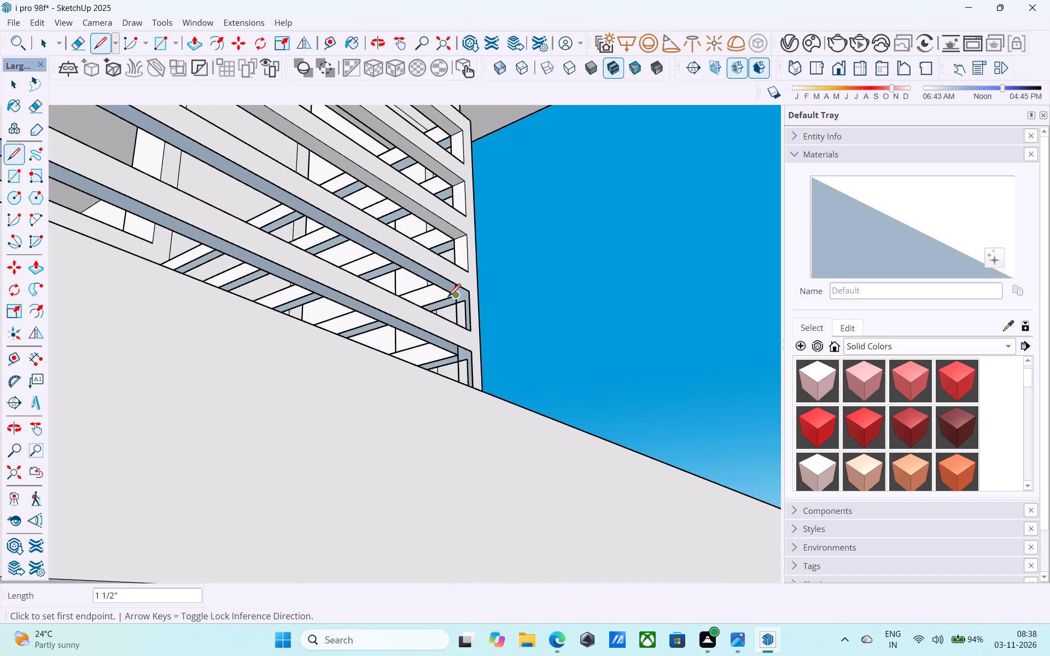
scroll(448, 298, up, 8)
click(463, 293)
click(494, 285)
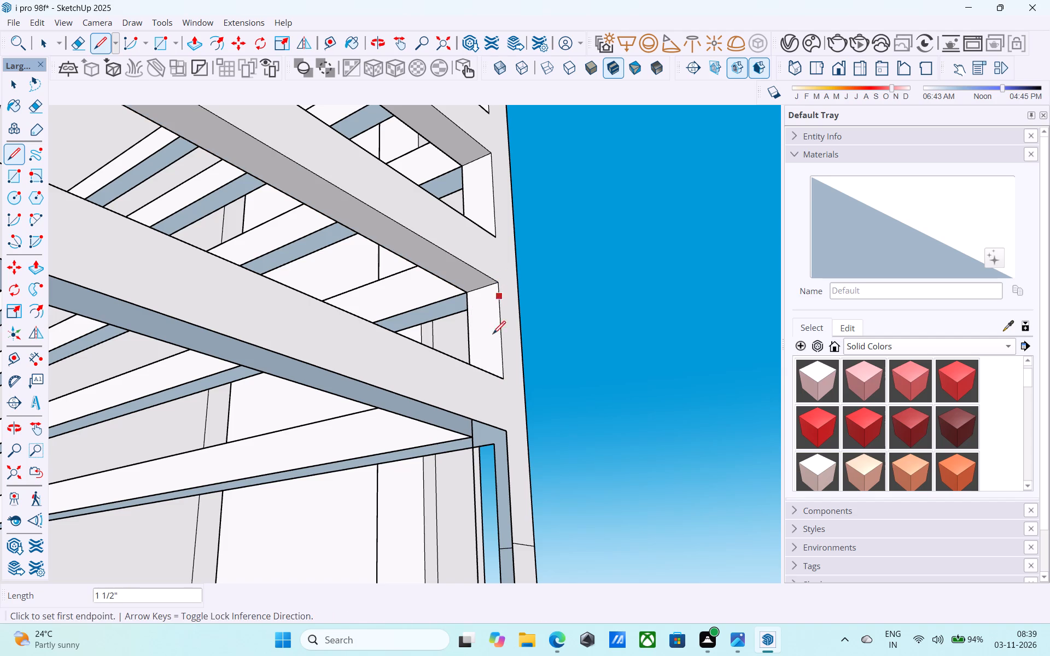
click(470, 435)
click(506, 434)
Draw a 1 1/2" edge across the underside of the side run's lowest slat at the corner post.
scroll(505, 348, down, 6)
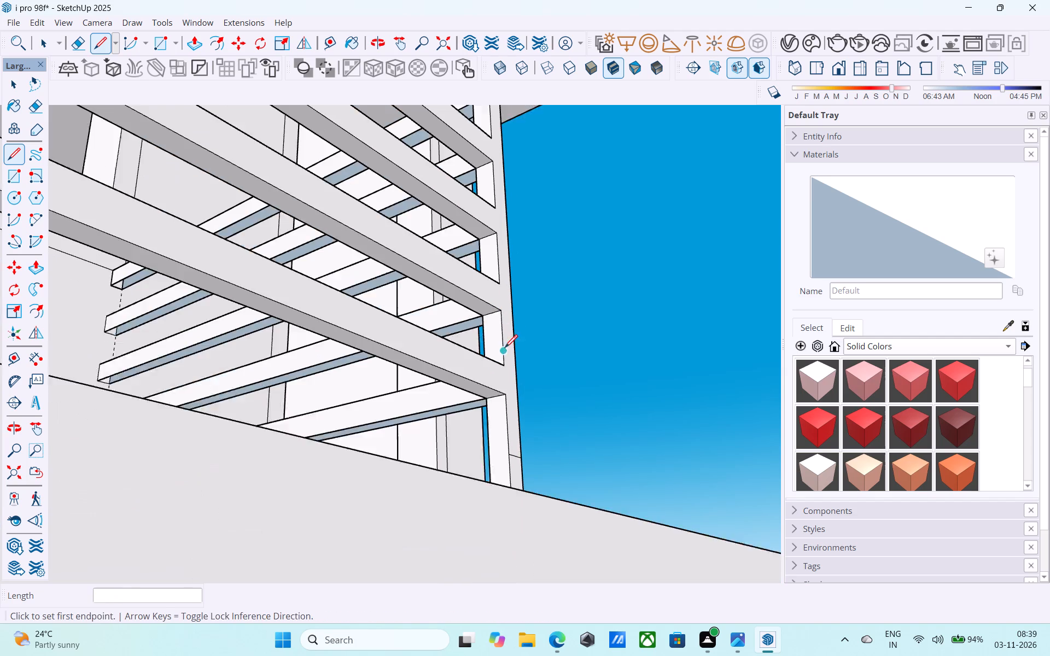
scroll(505, 349, down, 1)
scroll(488, 396, down, 4)
middle_drag(483, 399, 162, 474)
scroll(628, 321, down, 1)
middle_drag(634, 324, 426, 324)
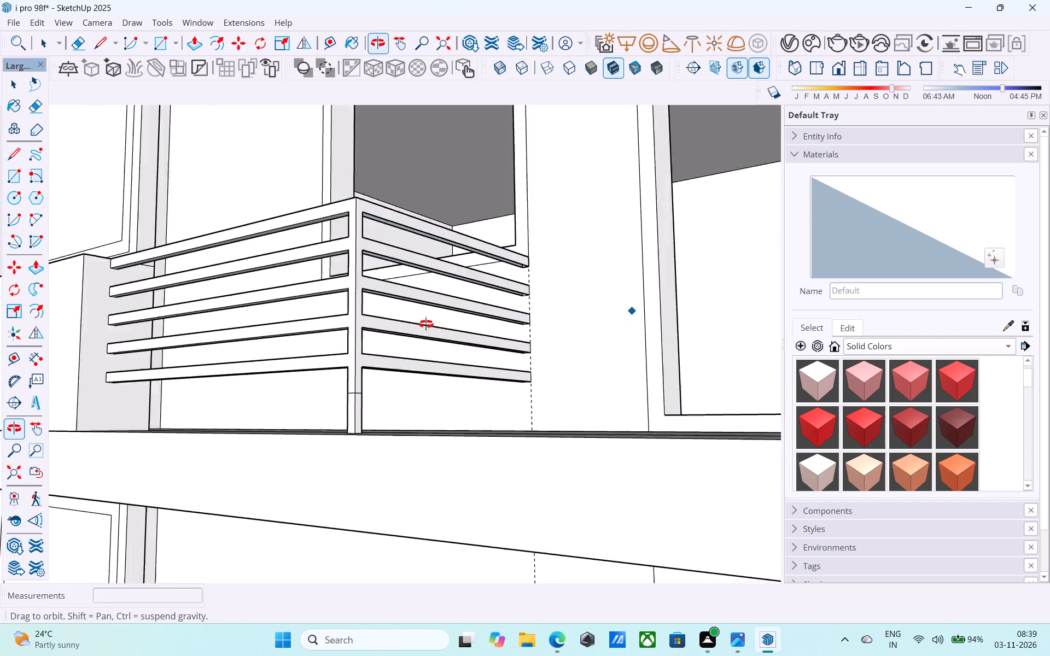
middle_drag(426, 324, 114, 334)
scroll(261, 358, up, 6)
scroll(398, 353, down, 5)
middle_drag(387, 349, 317, 384)
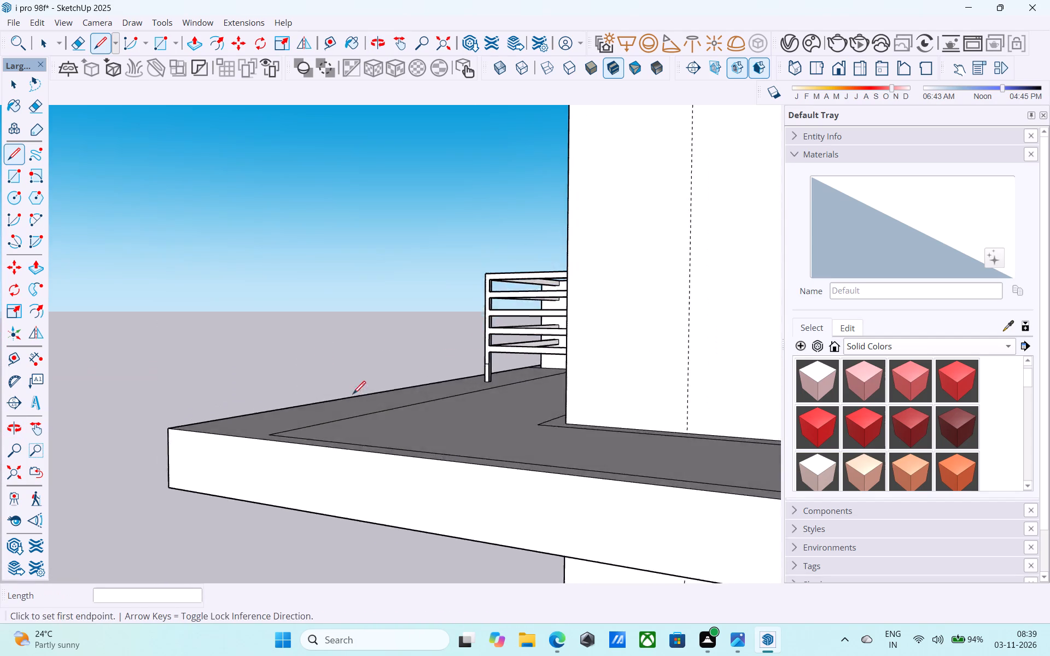
scroll(442, 369, up, 5)
scroll(737, 314, up, 3)
middle_drag(565, 307, 478, 273)
scroll(442, 306, up, 3)
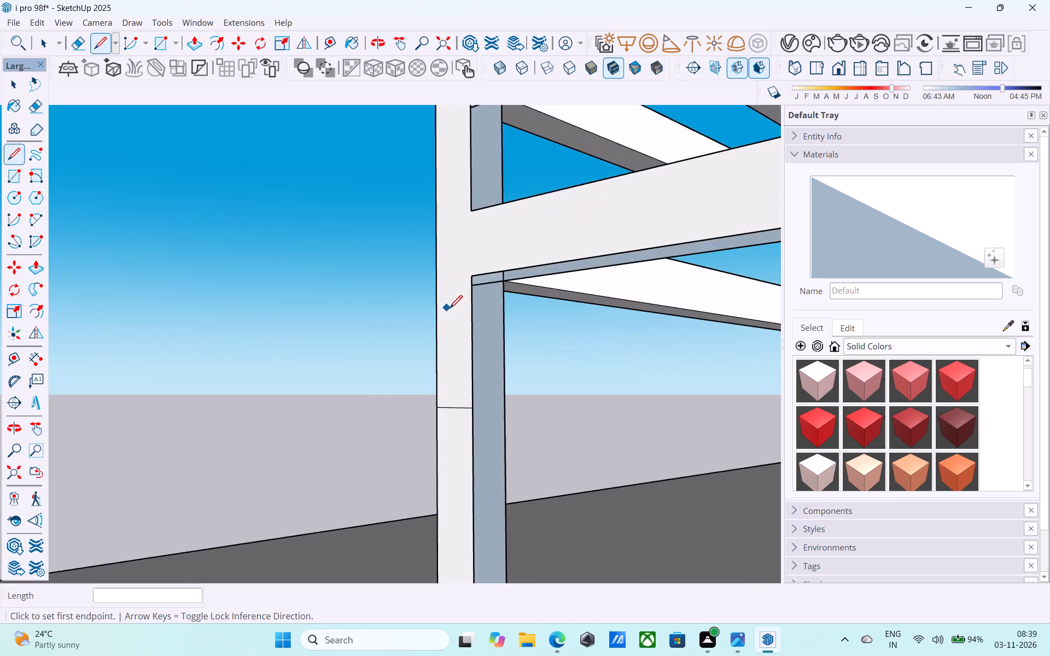
scroll(450, 309, up, 5)
scroll(515, 291, down, 3)
click(513, 244)
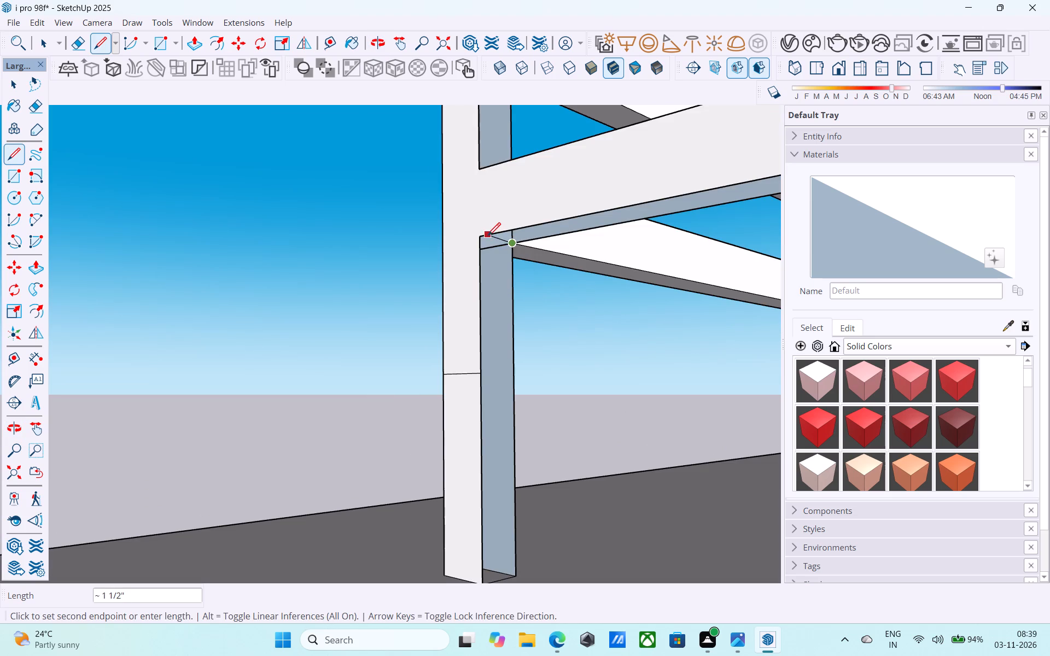
click(484, 235)
Draw a 1 1/2" edge across the underside of the side run's second slat from the bottom at the corner post.
scroll(487, 235, down, 4)
middle_drag(487, 235, 518, 372)
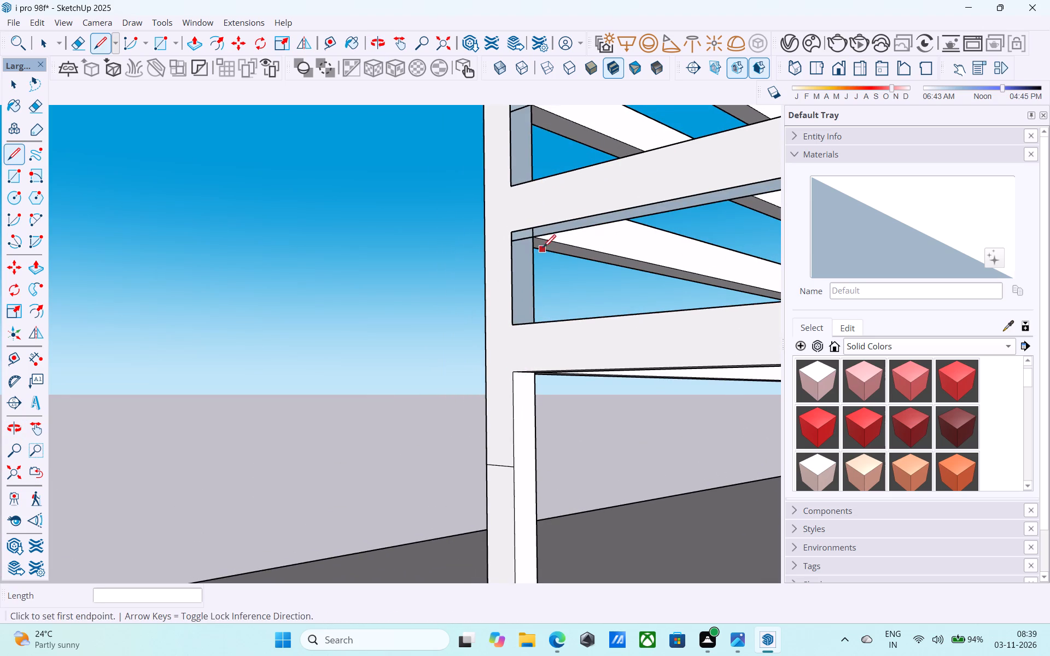
click(535, 242)
click(517, 232)
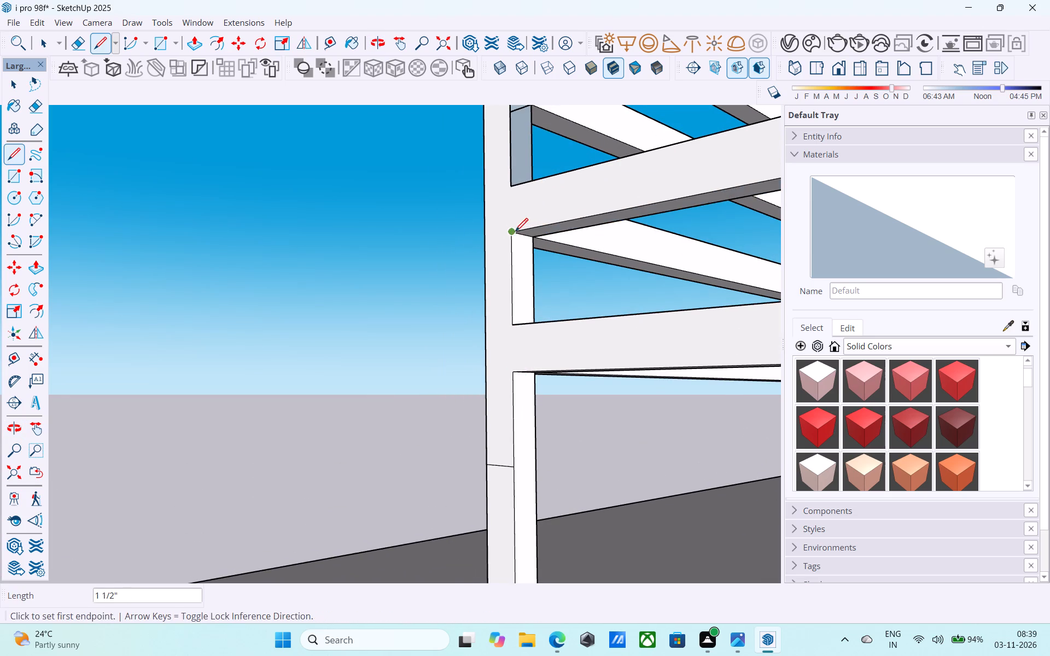
Draw 1 1/2" edges across the undersides of the side run's three upper slats where they meet the corner post.
shift+middle_drag(515, 233, 539, 421)
click(548, 283)
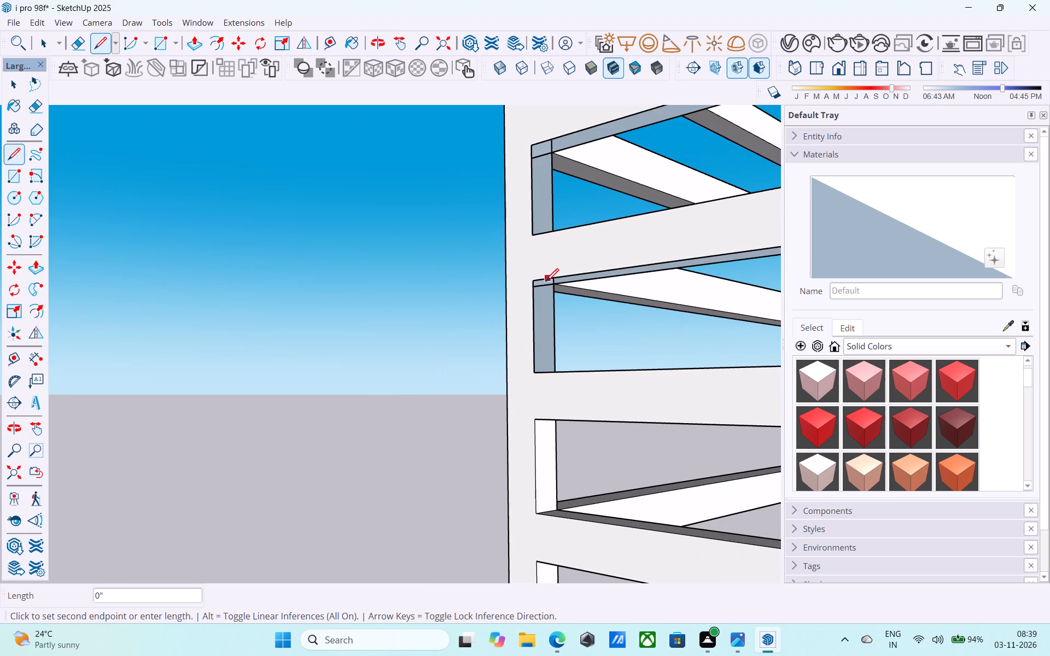
key(l)
click(554, 288)
click(532, 282)
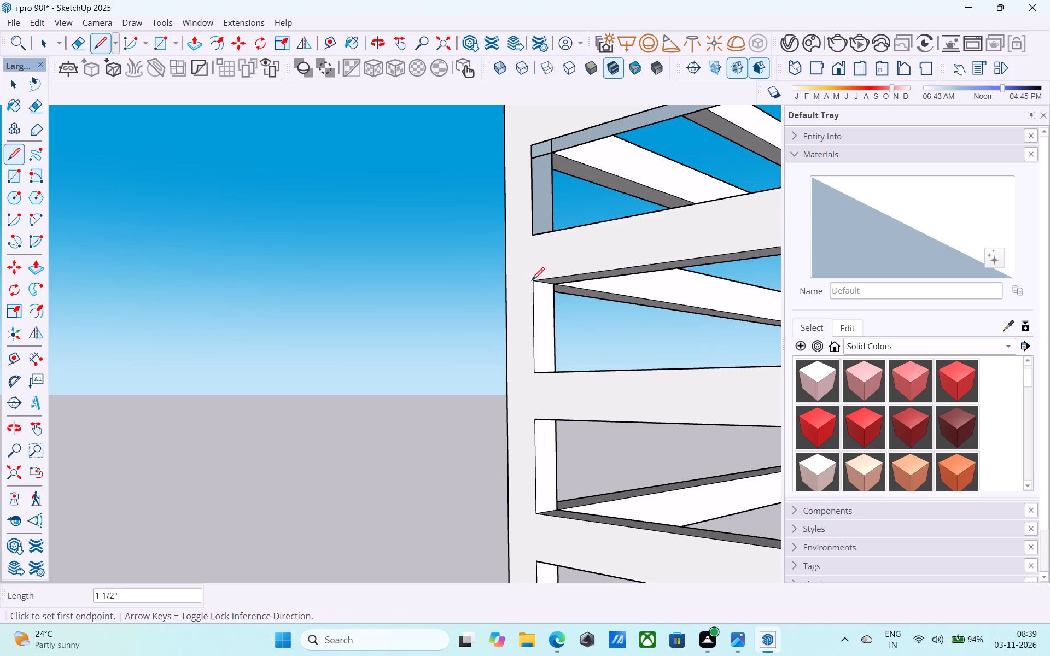
shift+middle_drag(544, 261, 579, 382)
click(586, 270)
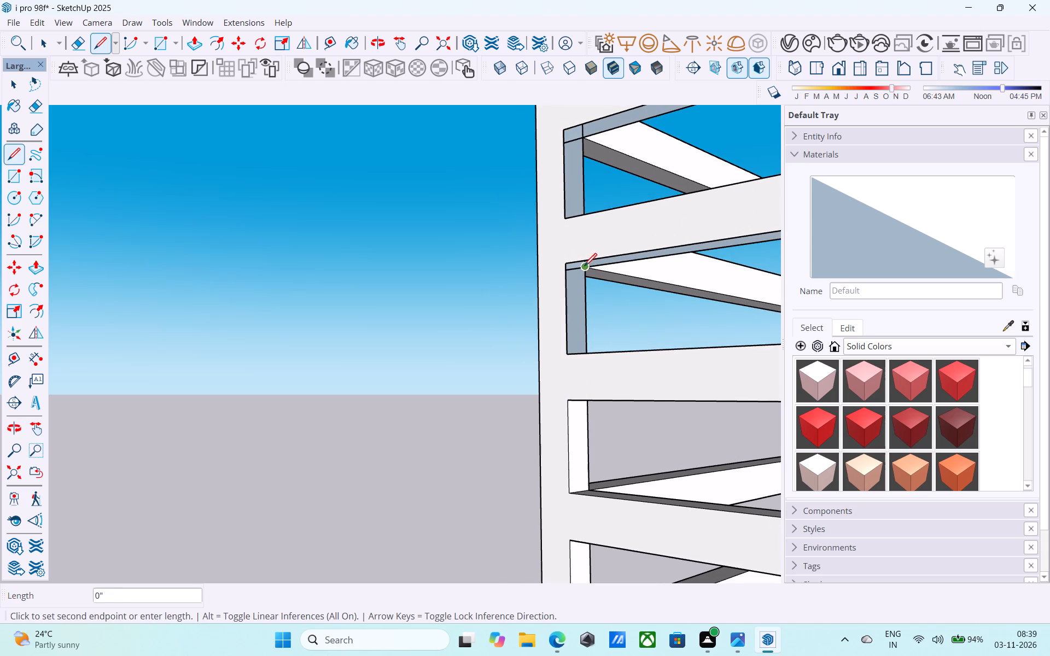
click(572, 263)
shift+middle_drag(572, 263, 596, 377)
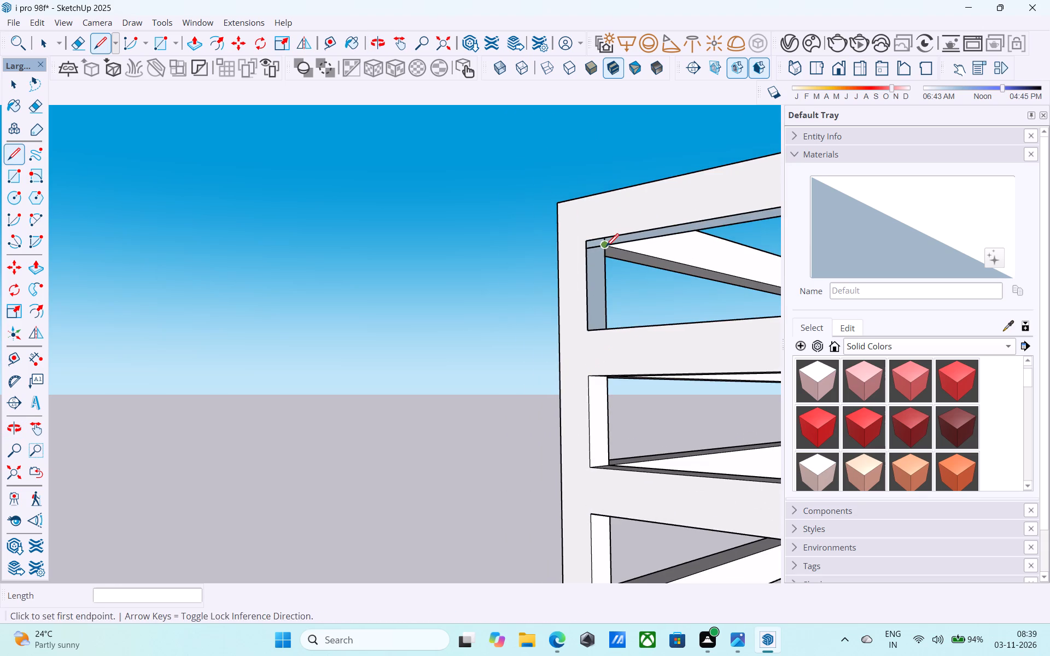
click(606, 248)
click(588, 244)
Erase the leftover edge across the side face of the parapet's corner post below the slats, and save the model.
scroll(537, 256, down, 8)
middle_drag(532, 257, 870, 243)
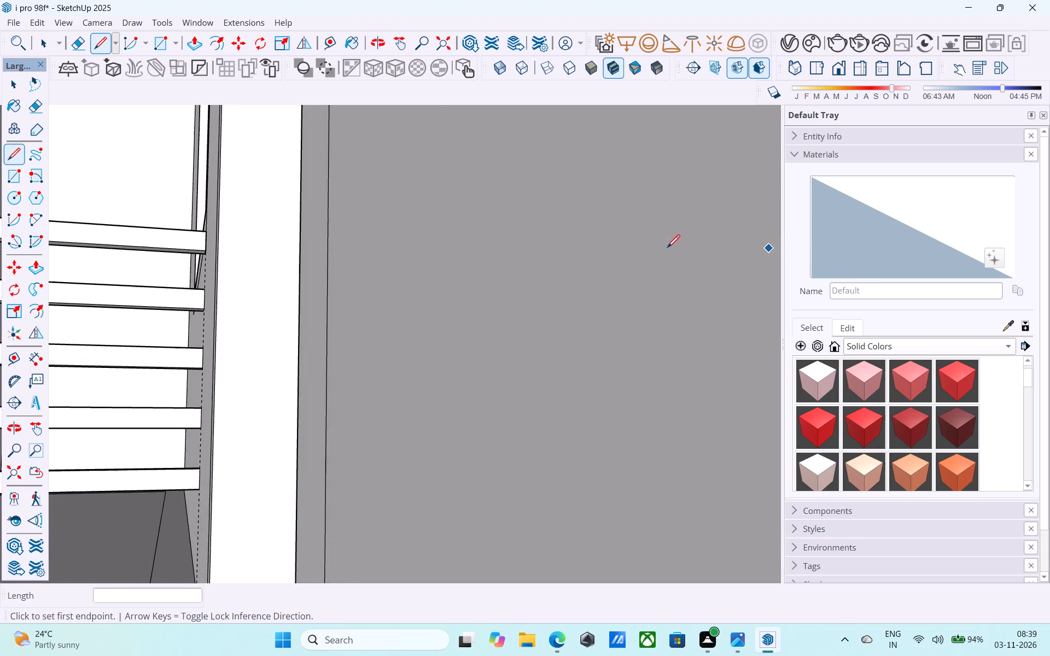
scroll(596, 250, down, 20)
scroll(596, 250, down, 7)
middle_drag(449, 279, 579, 331)
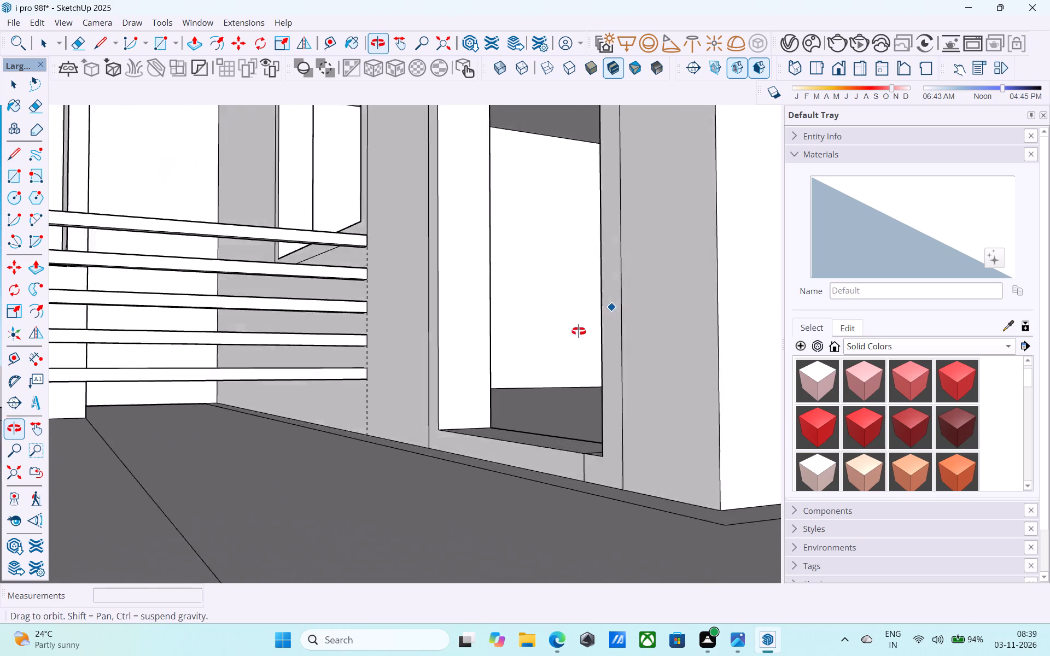
middle_drag(579, 331, 405, 326)
scroll(394, 389, up, 6)
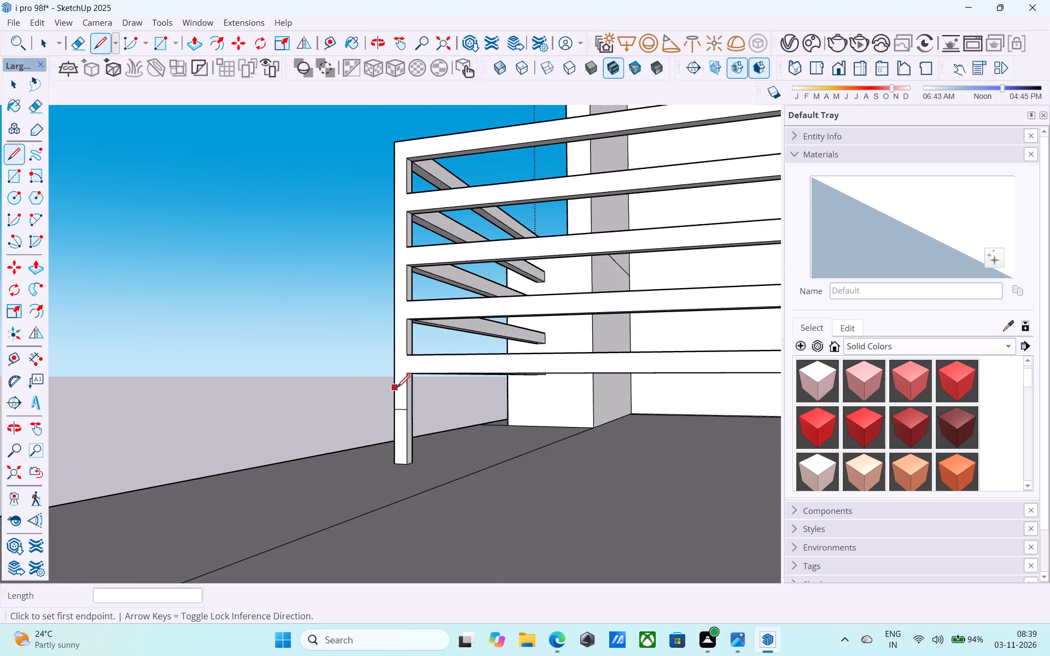
key(e)
scroll(396, 403, up, 6)
drag(404, 417, 405, 423)
scroll(406, 424, down, 10)
middle_drag(429, 427, 716, 463)
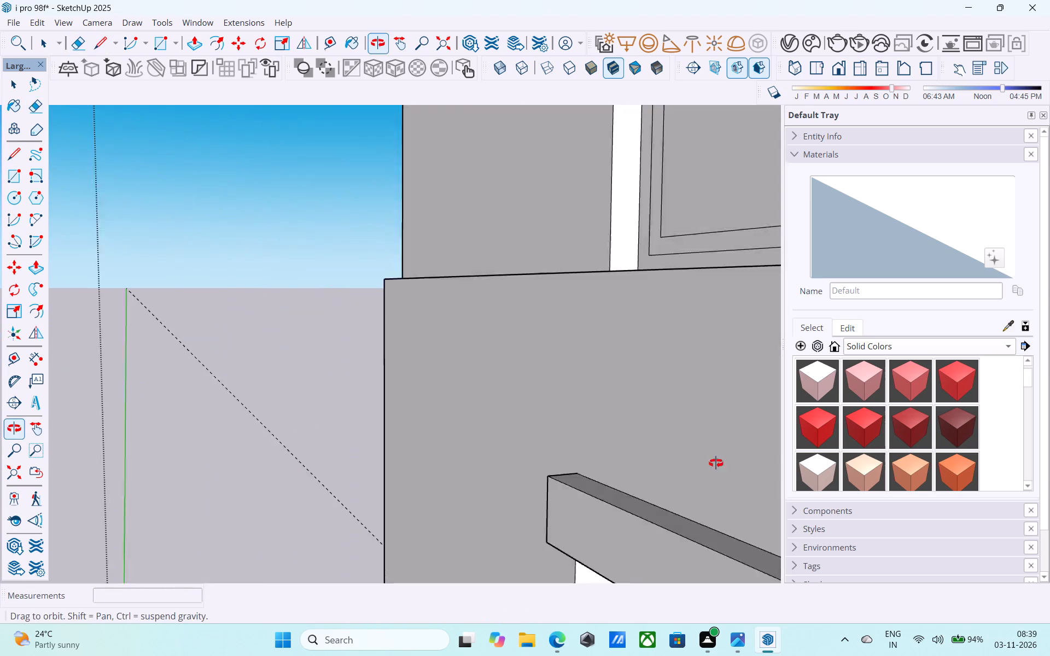
middle_drag(716, 463, 736, 464)
scroll(412, 393, down, 17)
middle_drag(514, 400, 582, 382)
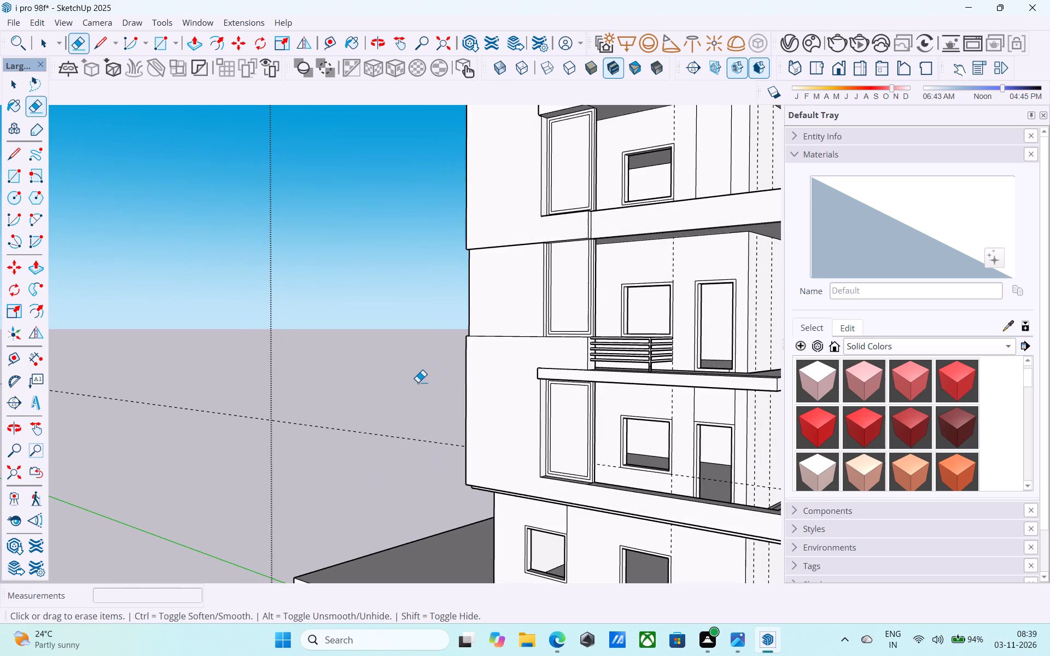
scroll(360, 352, down, 5)
scroll(565, 378, up, 17)
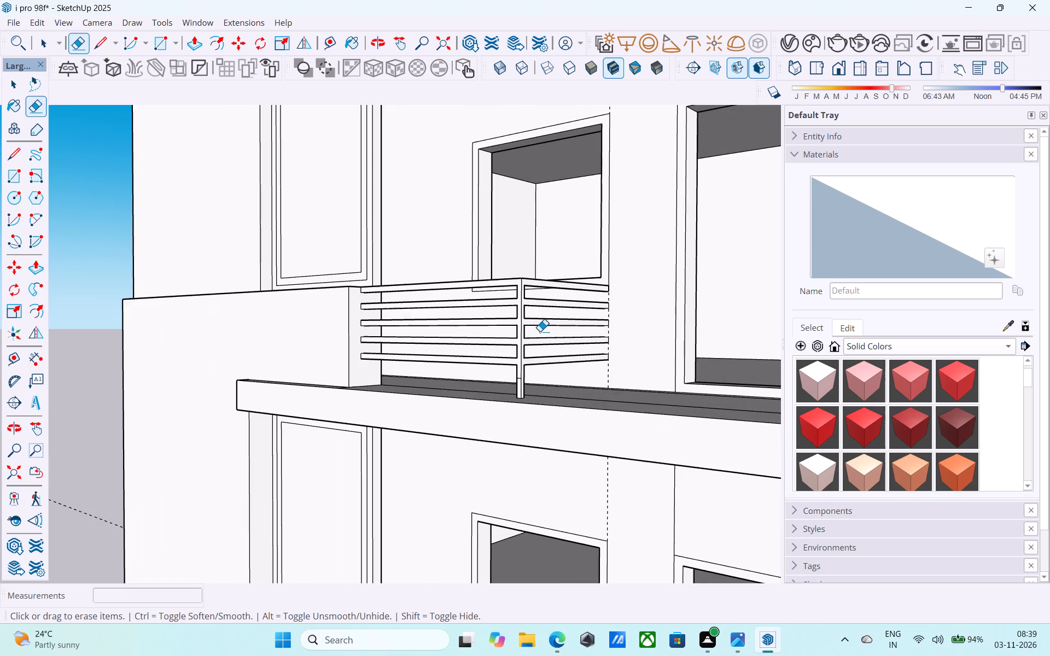
scroll(522, 301, up, 6)
key(space)
key(ctrl+s)
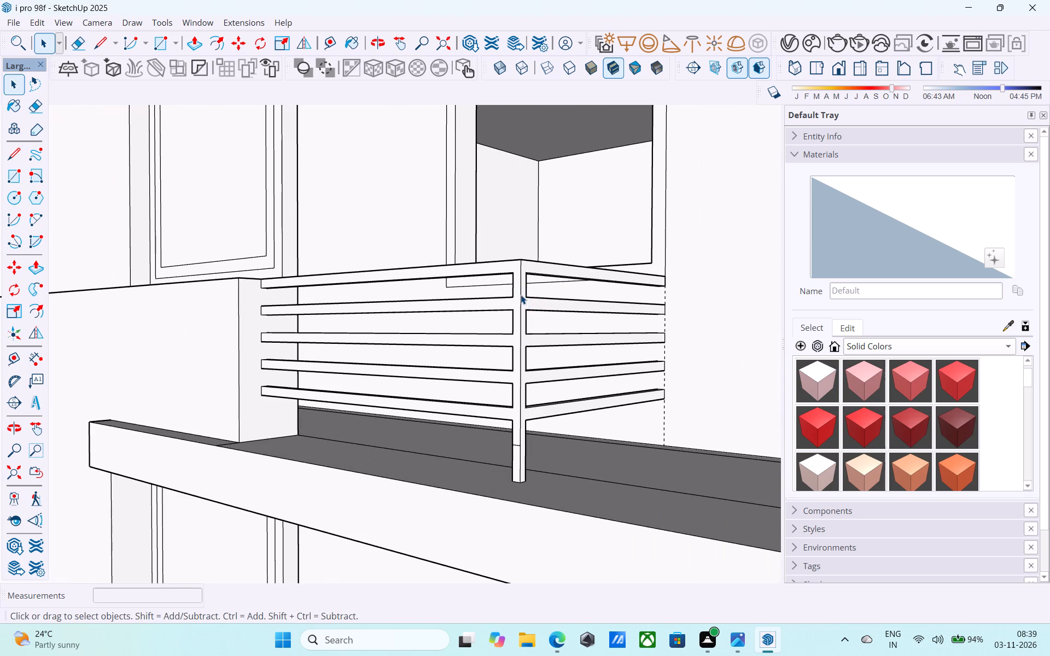
Erase the leftover edge across the front face of the corner post below the lowest slat, and save the model.
scroll(520, 295, down, 5)
middle_drag(523, 308, 528, 343)
scroll(509, 417, up, 4)
scroll(523, 362, up, 8)
key(e)
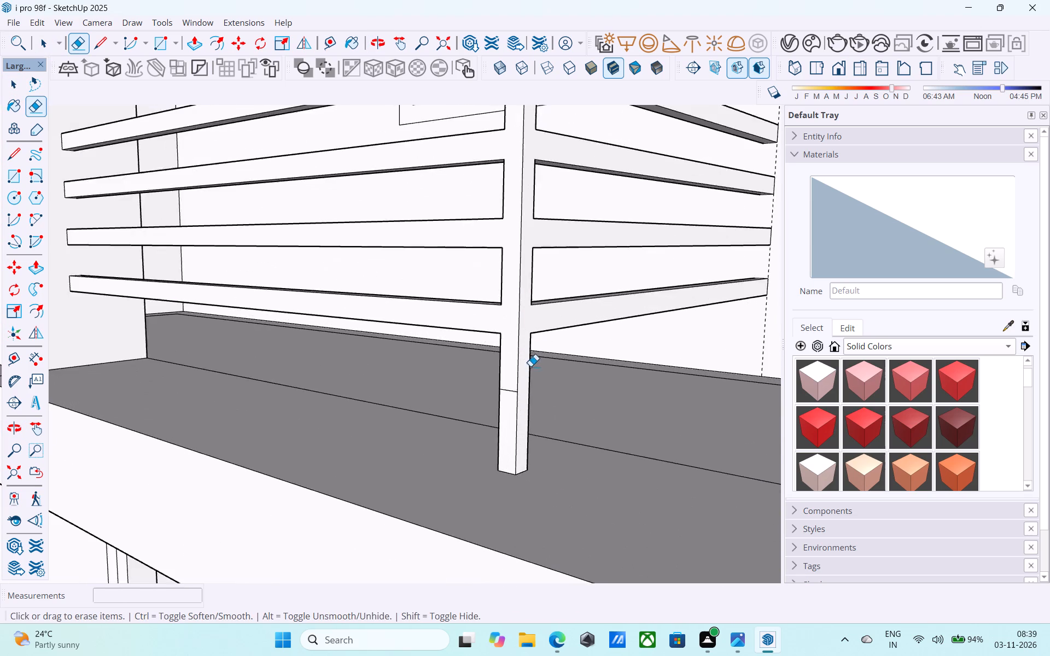
scroll(530, 366, up, 4)
click(497, 401)
click(501, 397)
key(space)
key(ctrl+s)
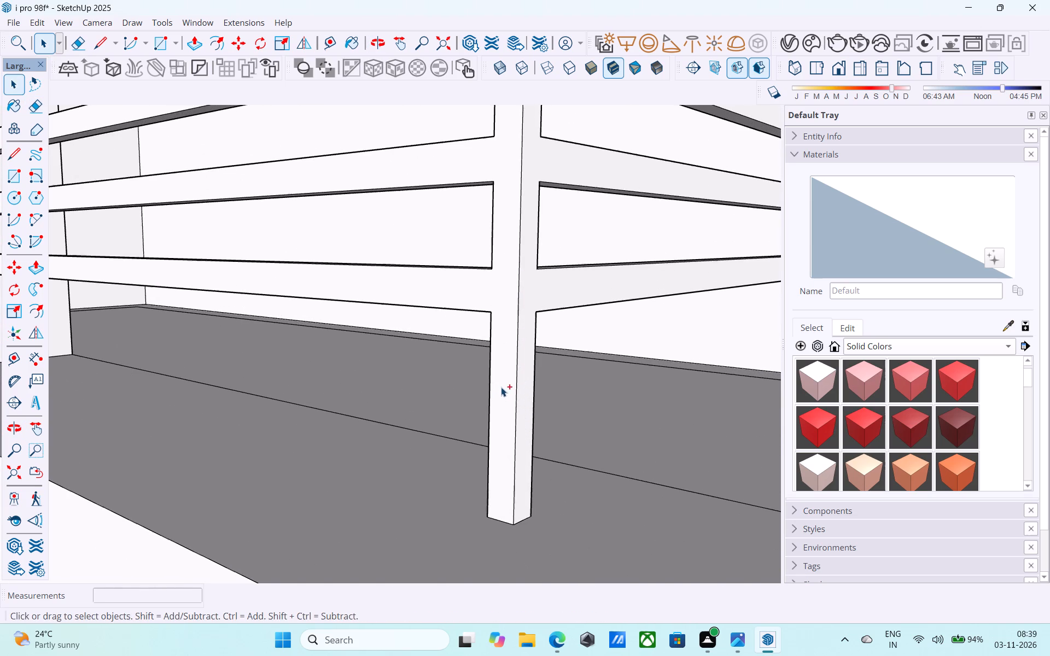
Examine the whole building and its front facade from above and at eye level.
scroll(500, 385, down, 17)
scroll(499, 391, up, 3)
scroll(499, 391, down, 6)
scroll(454, 367, down, 6)
middle_drag(444, 378, 448, 443)
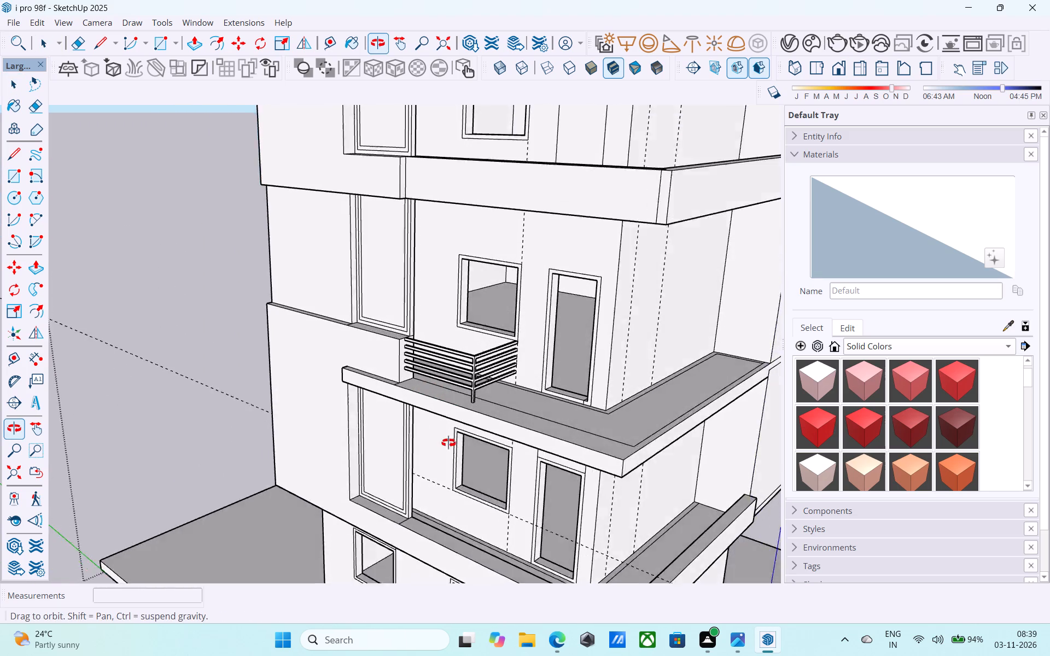
middle_drag(448, 443, 488, 491)
scroll(494, 496, down, 16)
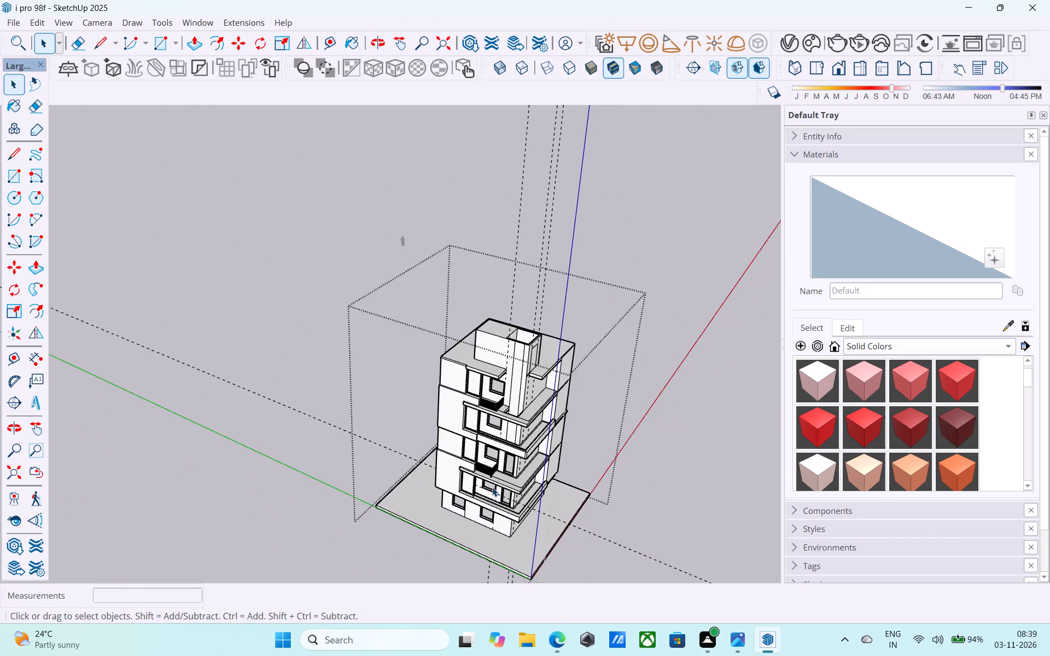
middle_drag(493, 486, 532, 357)
scroll(343, 425, down, 4)
scroll(451, 331, up, 5)
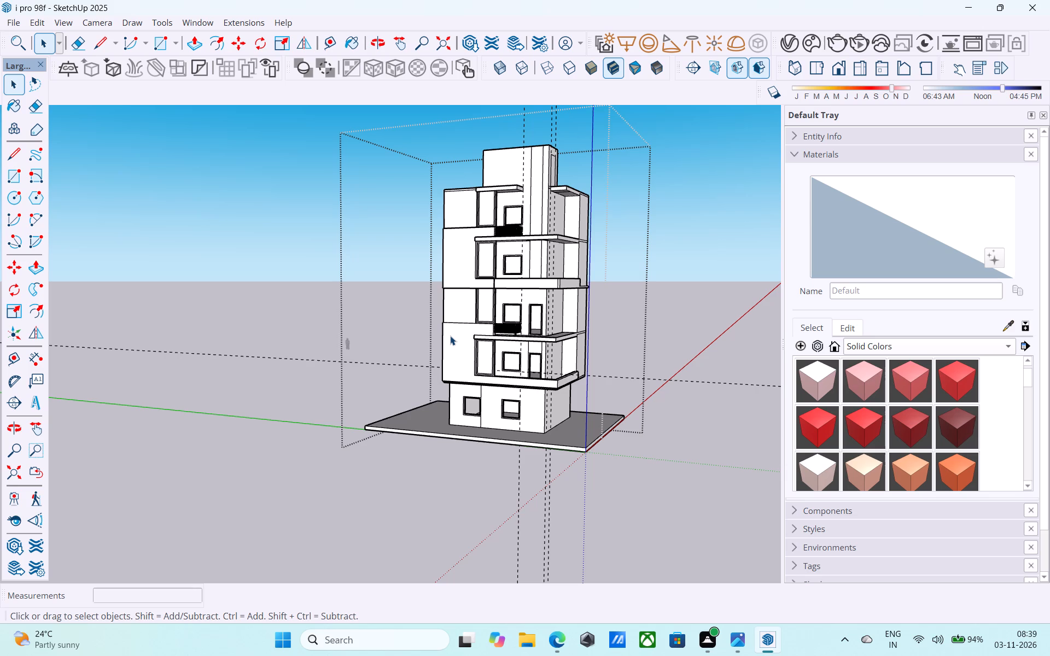
scroll(457, 347, down, 6)
middle_drag(459, 348, 514, 380)
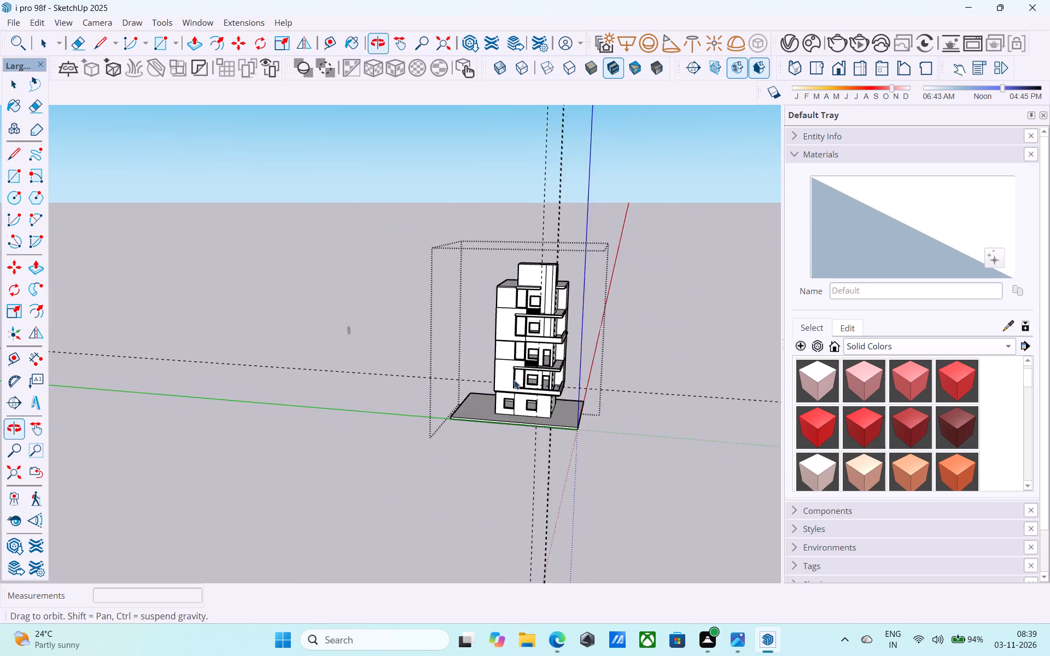
Paint the inner frame band of the first upper floor's tall window with A08_Garnet_Shadow.
scroll(514, 380, up, 15)
middle_drag(570, 361, 576, 393)
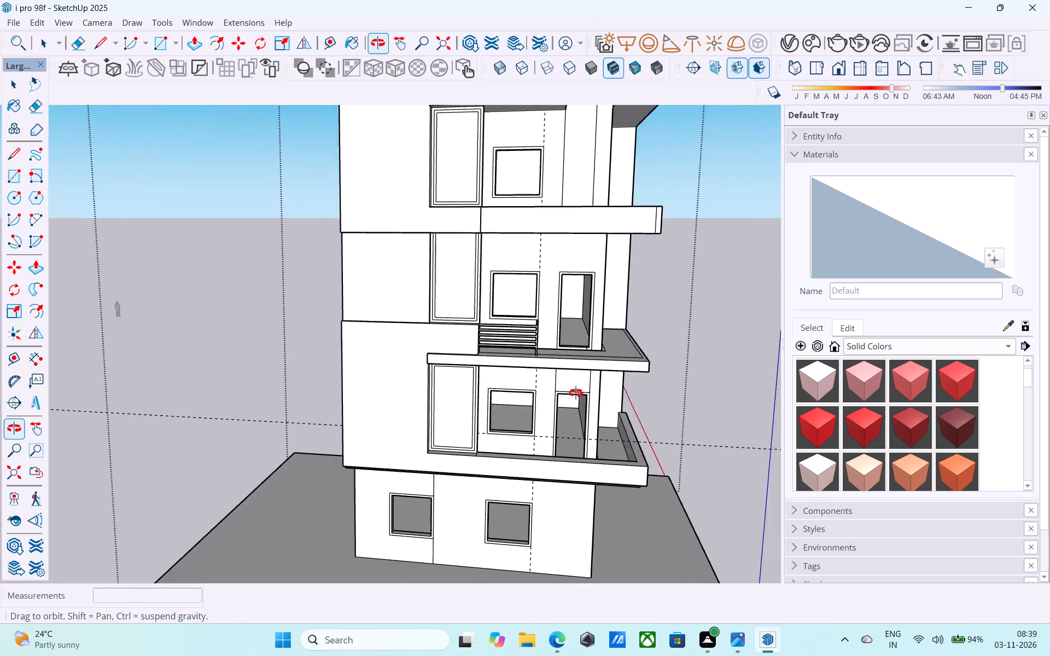
middle_drag(576, 393, 580, 392)
click(961, 425)
scroll(481, 389, up, 12)
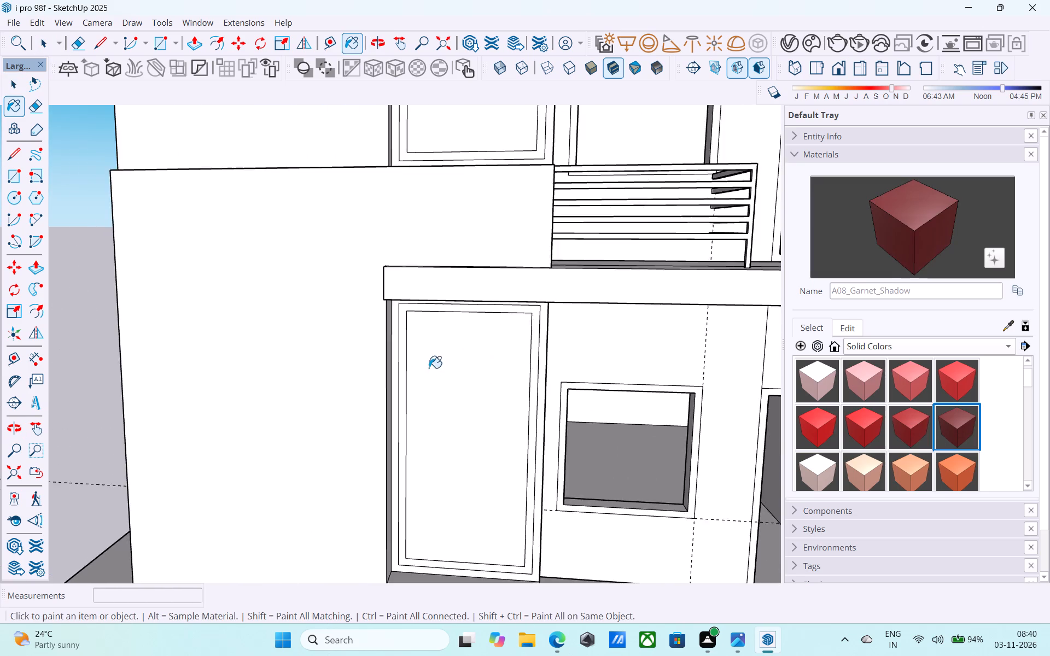
scroll(429, 368, up, 4)
click(395, 348)
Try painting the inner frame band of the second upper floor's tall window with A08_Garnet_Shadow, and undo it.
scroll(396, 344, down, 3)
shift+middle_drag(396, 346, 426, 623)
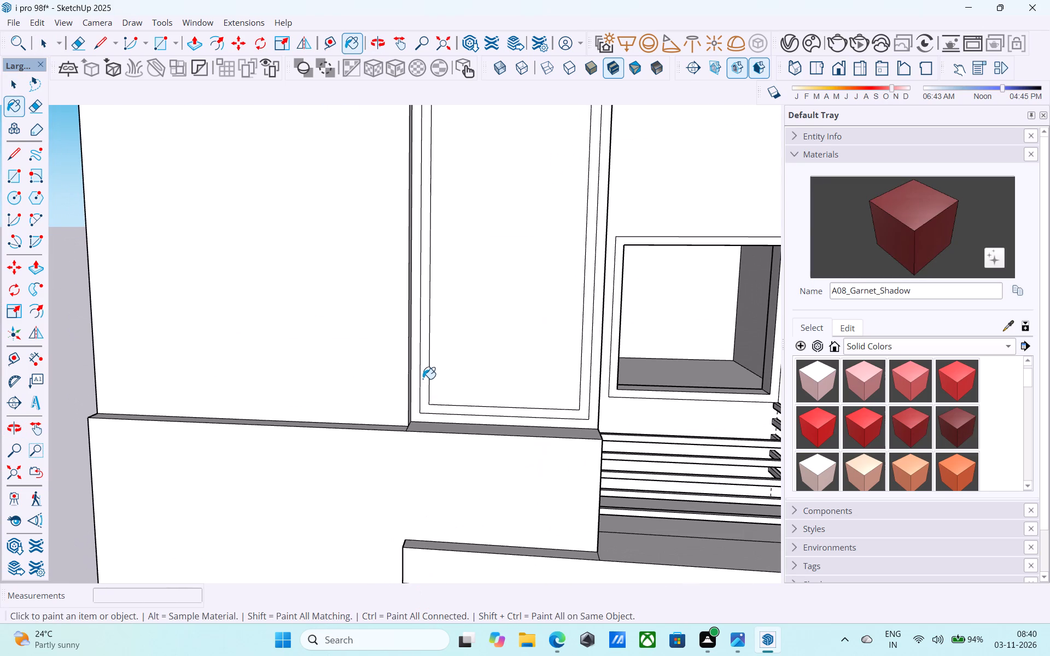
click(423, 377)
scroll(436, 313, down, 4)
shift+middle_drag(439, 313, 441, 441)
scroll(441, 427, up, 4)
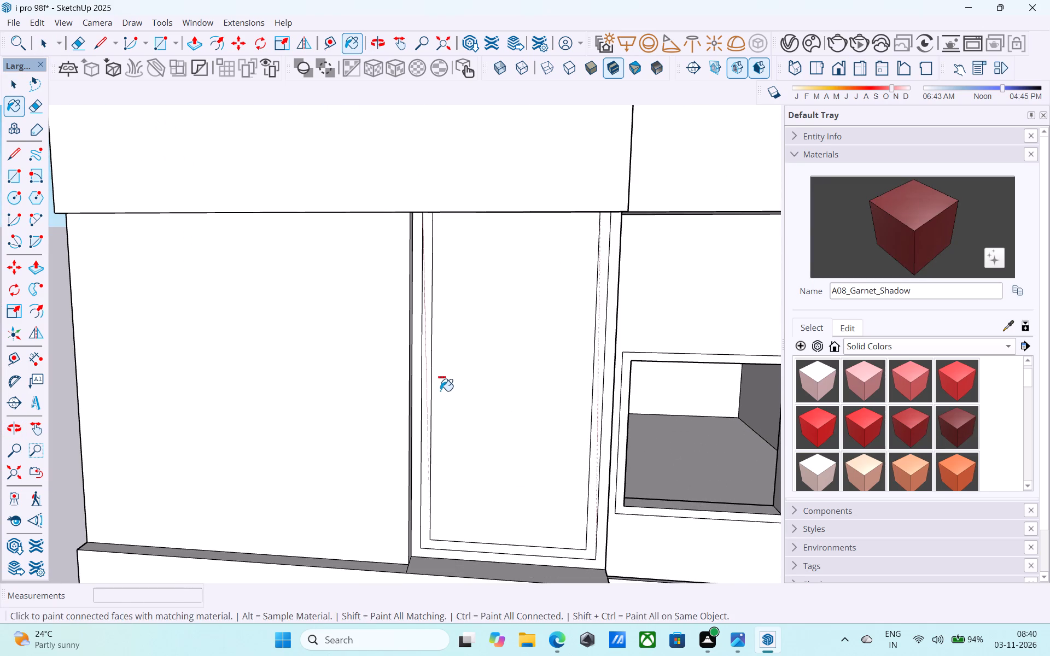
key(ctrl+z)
Delete the overlapping frame face on the second upper floor's tall window and paint the face beneath with A08_Garnet_Shadow.
key(space)
click(427, 371)
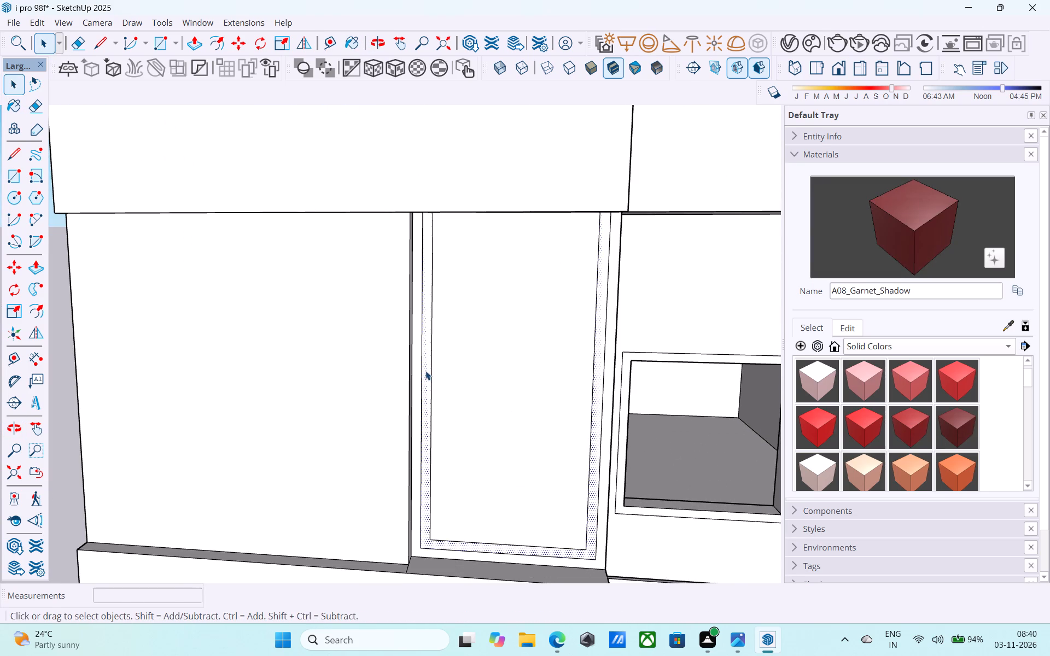
key(Delete)
click(954, 208)
scroll(431, 256, up, 2)
click(426, 252)
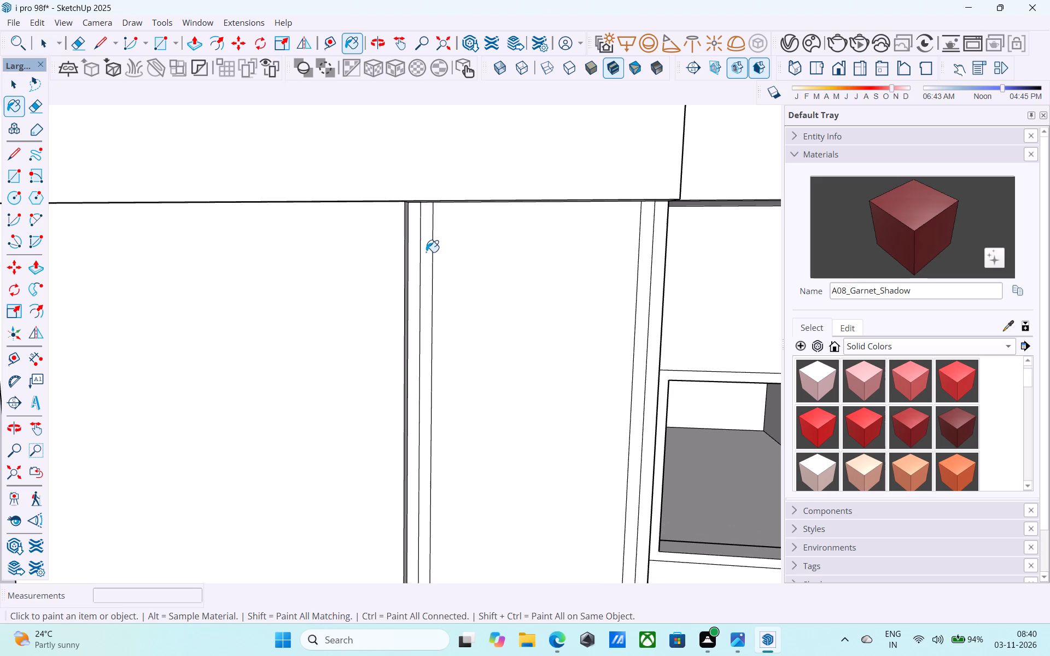
Paint the inner frame band of the third upper floor's tall window with A08_Garnet_Shadow.
scroll(426, 252, down, 5)
shift+middle_drag(426, 252, 447, 437)
click(449, 270)
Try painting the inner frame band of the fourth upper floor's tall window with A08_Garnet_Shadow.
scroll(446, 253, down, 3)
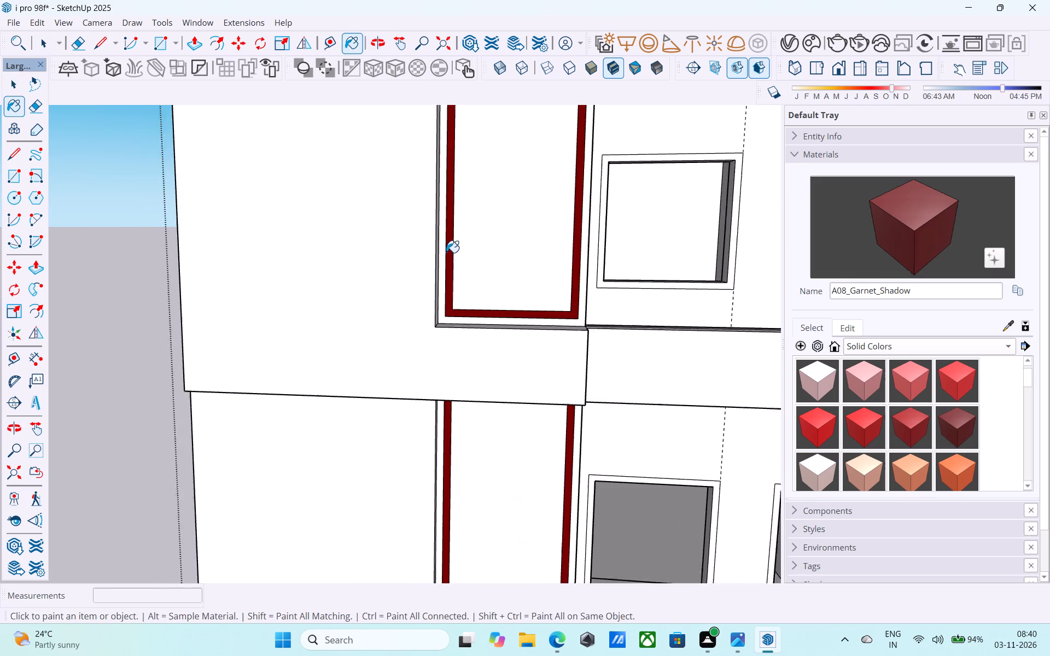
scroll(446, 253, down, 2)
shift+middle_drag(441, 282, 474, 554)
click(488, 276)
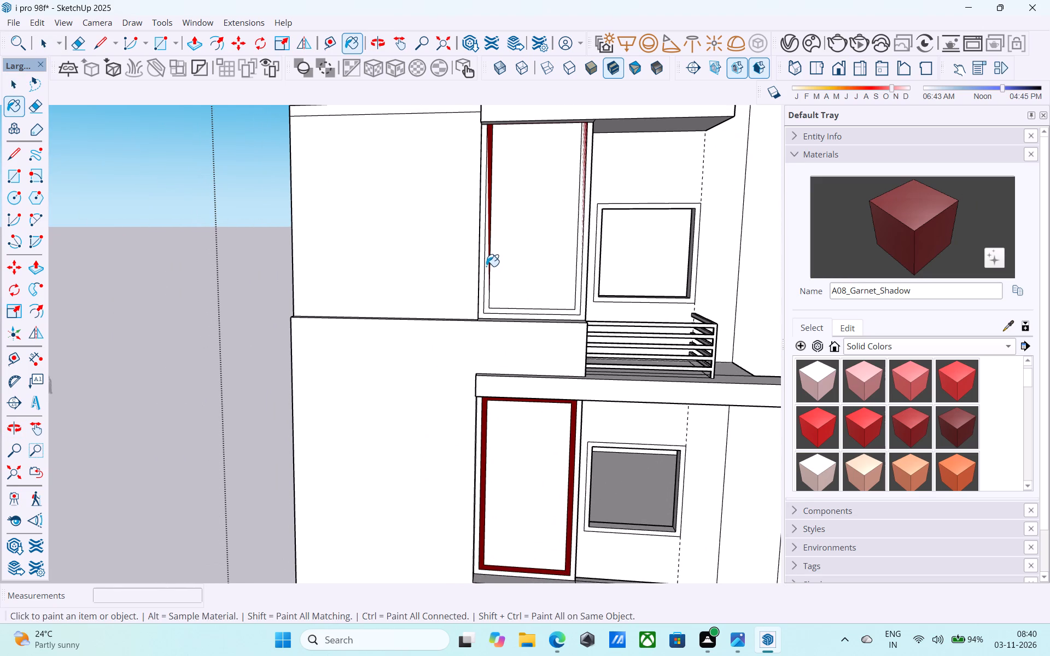
Delete the overlapping frame face on the fourth upper floor's tall window and paint the face beneath with A08_Garnet_Shadow.
key(space)
key(Delete)
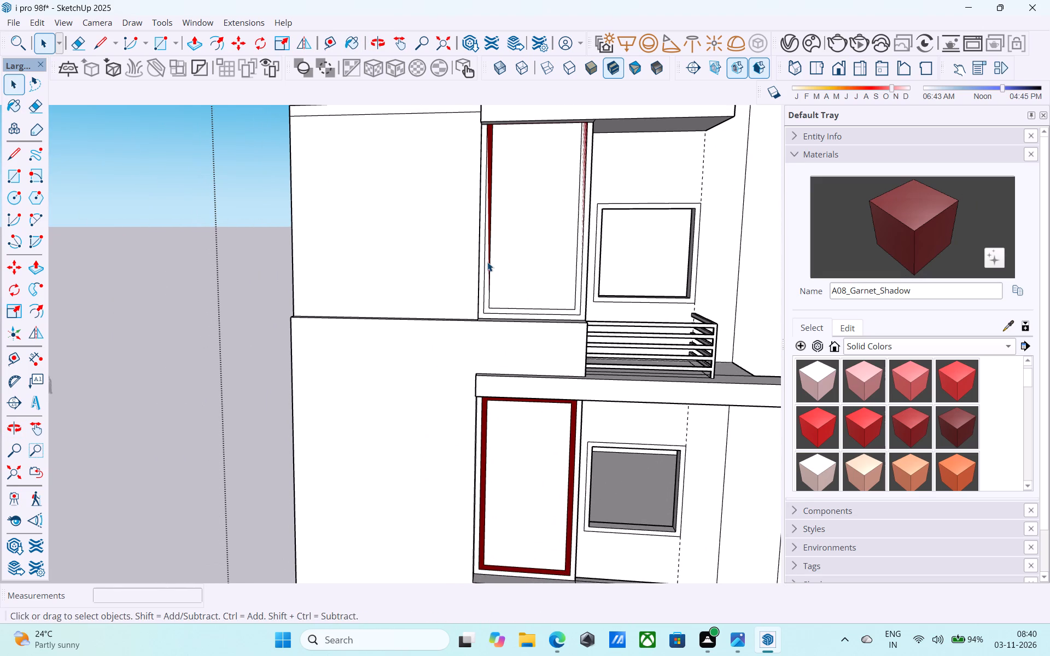
click(487, 262)
key(Delete)
click(872, 225)
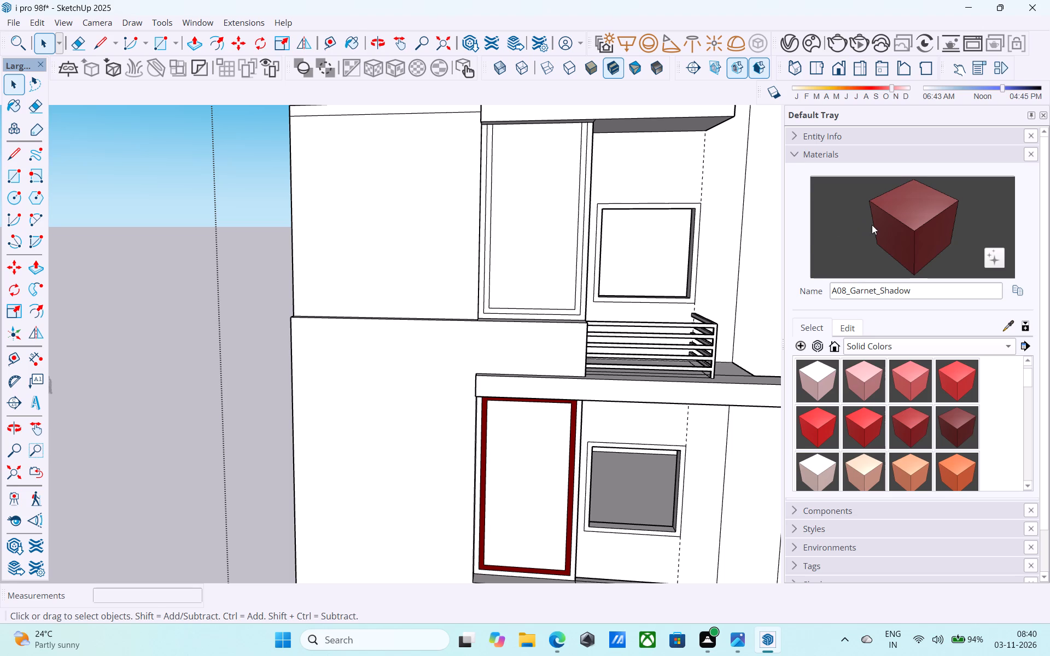
scroll(503, 191, up, 8)
click(477, 173)
scroll(464, 172, down, 7)
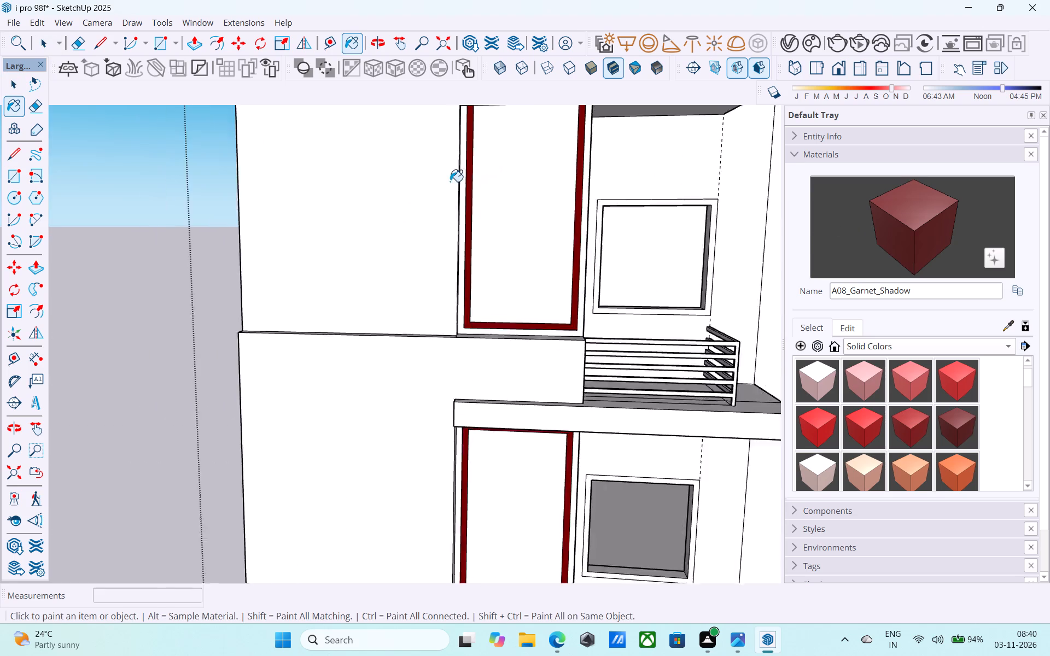
scroll(450, 181, down, 20)
scroll(450, 181, down, 1)
key(space)
Copy the top edge of the second upper floor's tall window downward twice between the red side bands.
middle_drag(439, 257, 436, 95)
scroll(426, 236, up, 13)
scroll(429, 295, up, 4)
scroll(376, 265, down, 6)
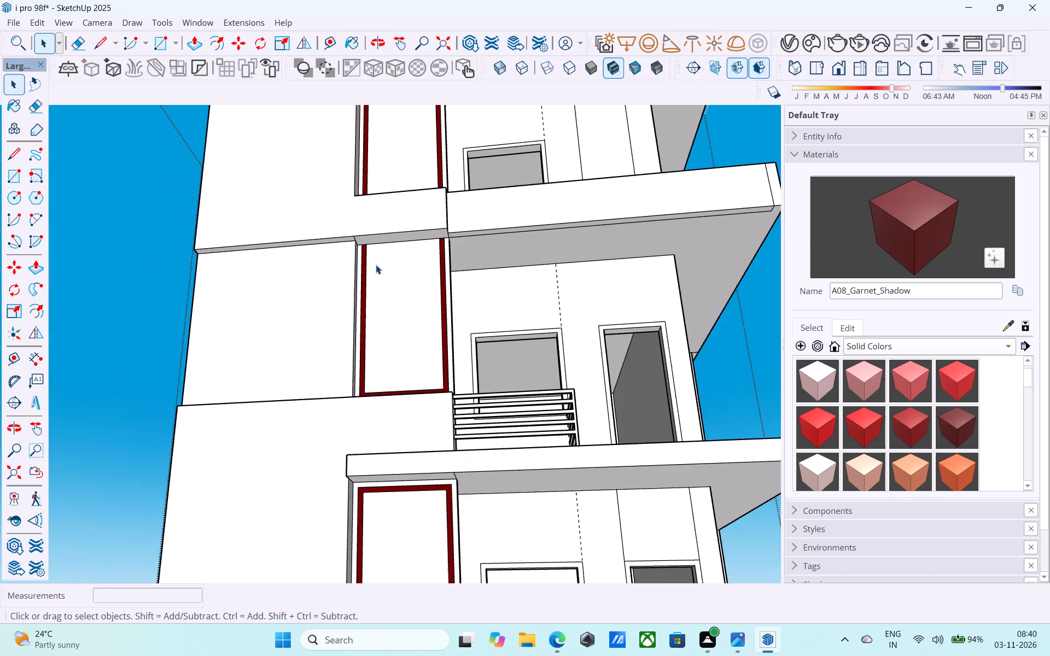
scroll(376, 265, down, 3)
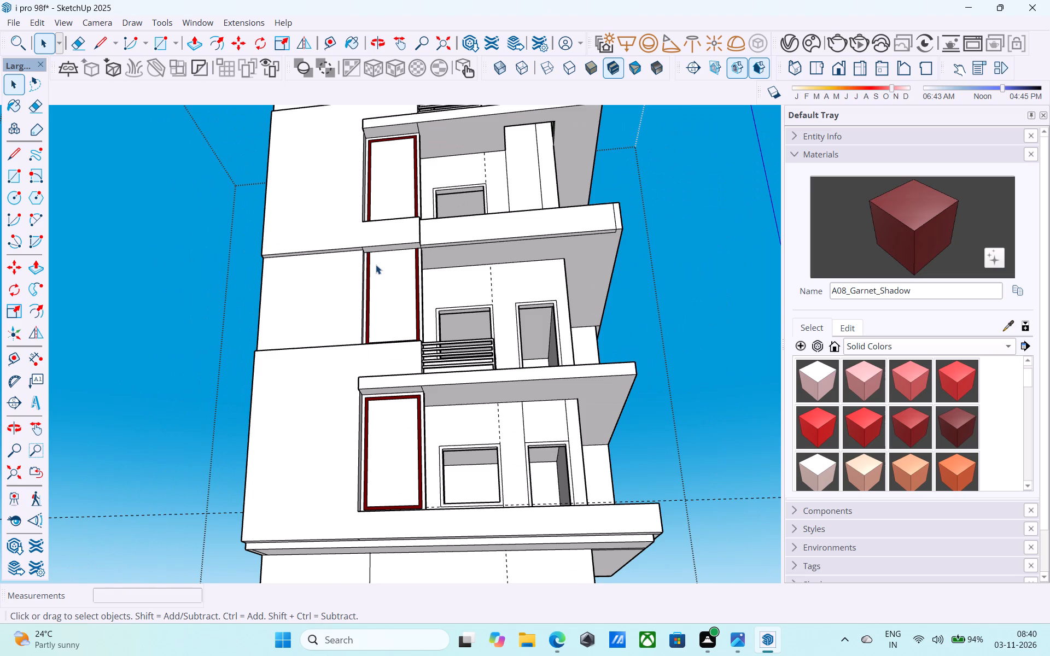
middle_drag(376, 264, 357, 284)
scroll(323, 316, up, 10)
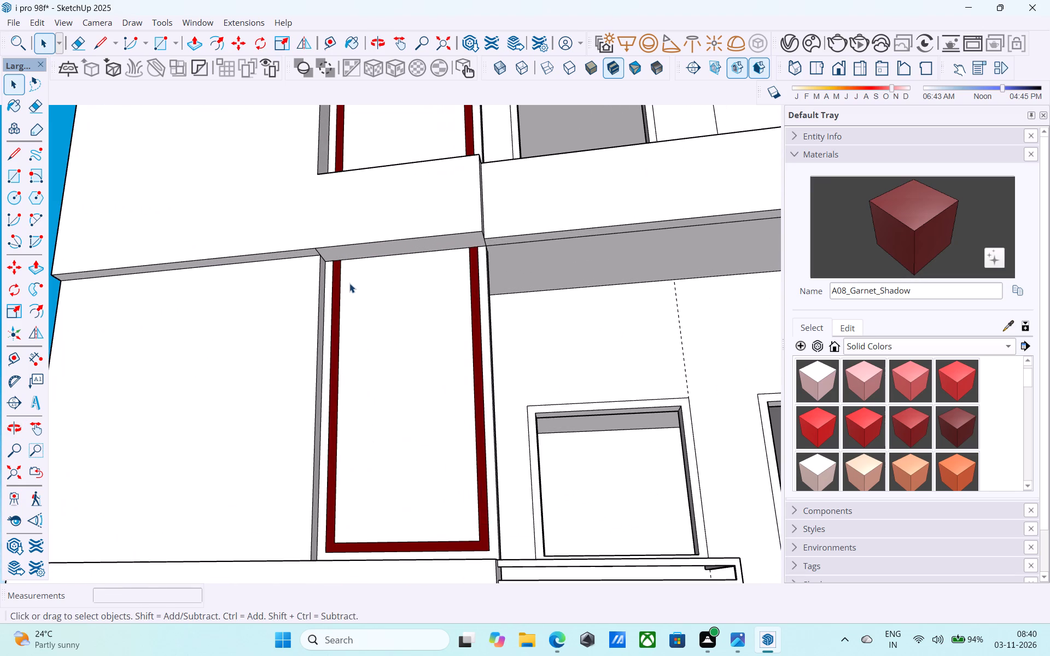
key(l)
scroll(343, 271, up, 2)
key(space)
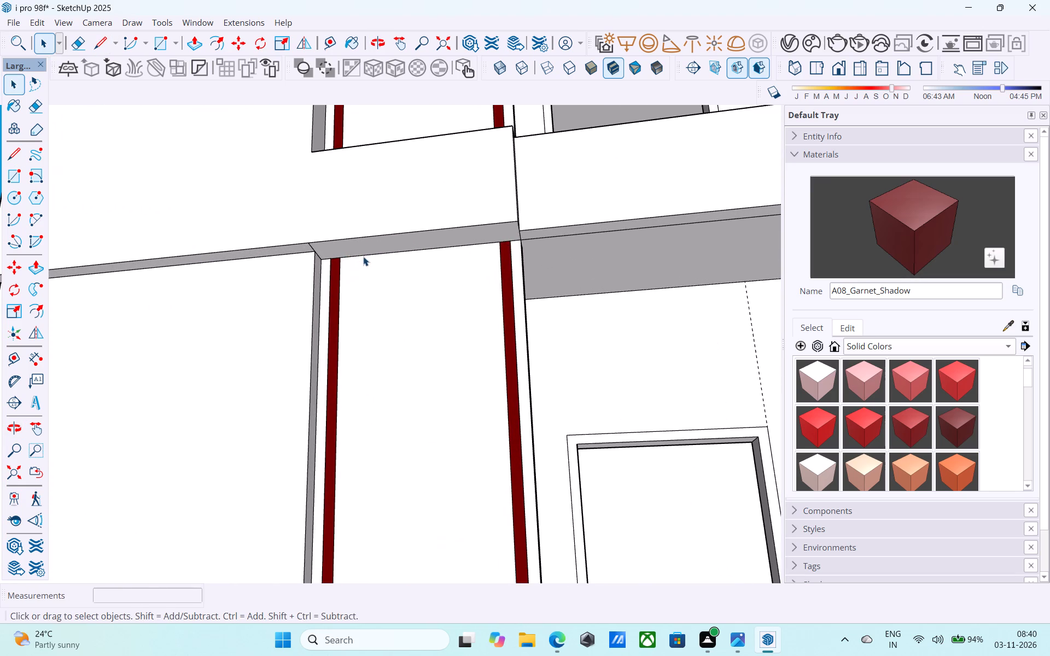
click(363, 255)
key(m)
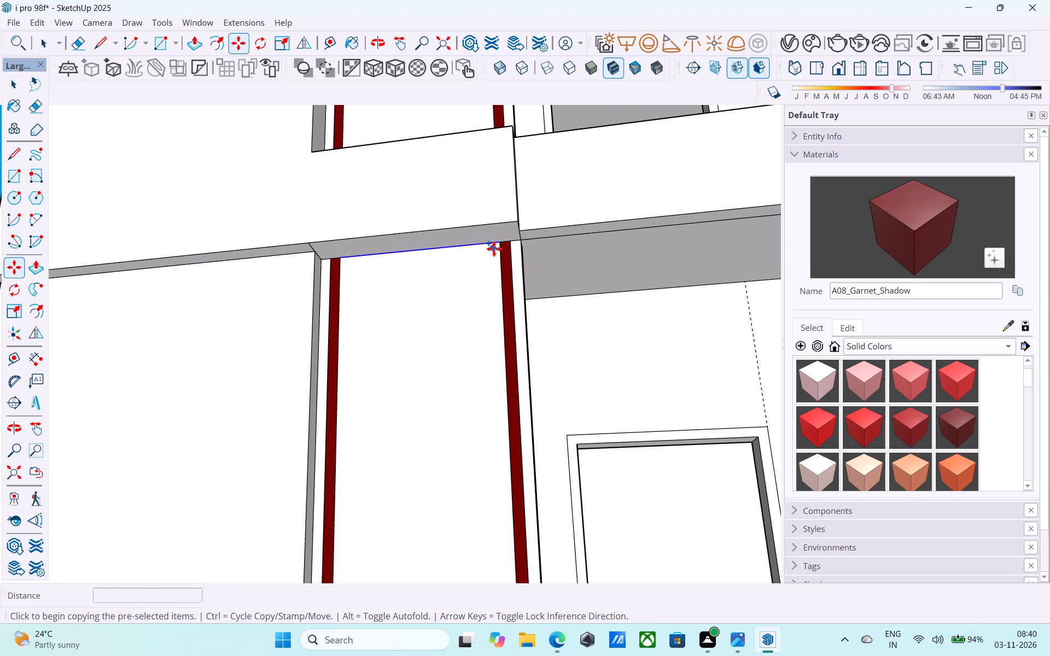
click(503, 242)
click(500, 260)
click(497, 251)
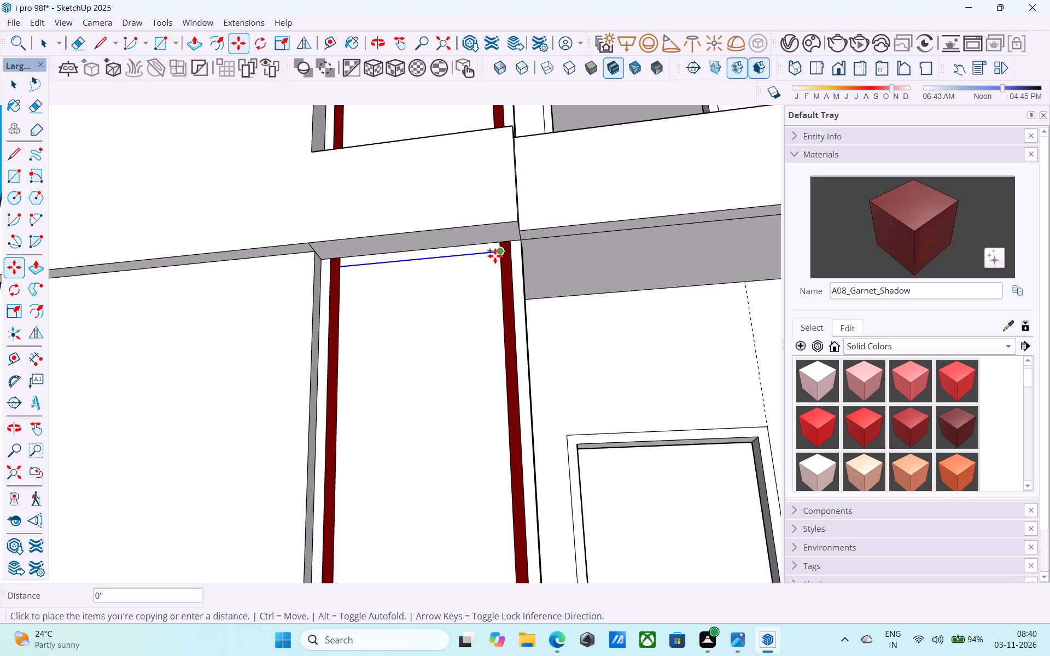
click(500, 265)
key(space)
Paint the strip between the two copied top lines of the second upper floor's tall window with A08_Garnet_Shadow.
click(875, 251)
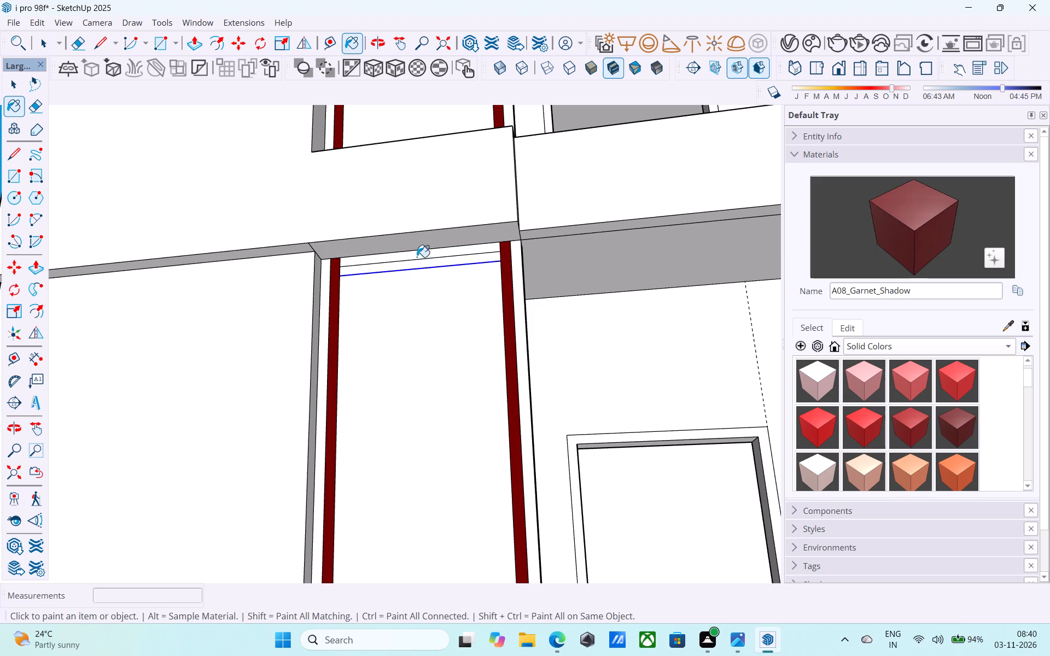
click(415, 263)
key(space)
Draw 3" lines across both red side bands, level with the top band's upper edge, on the second upper floor's tall window.
key(l)
scroll(336, 264, up, 5)
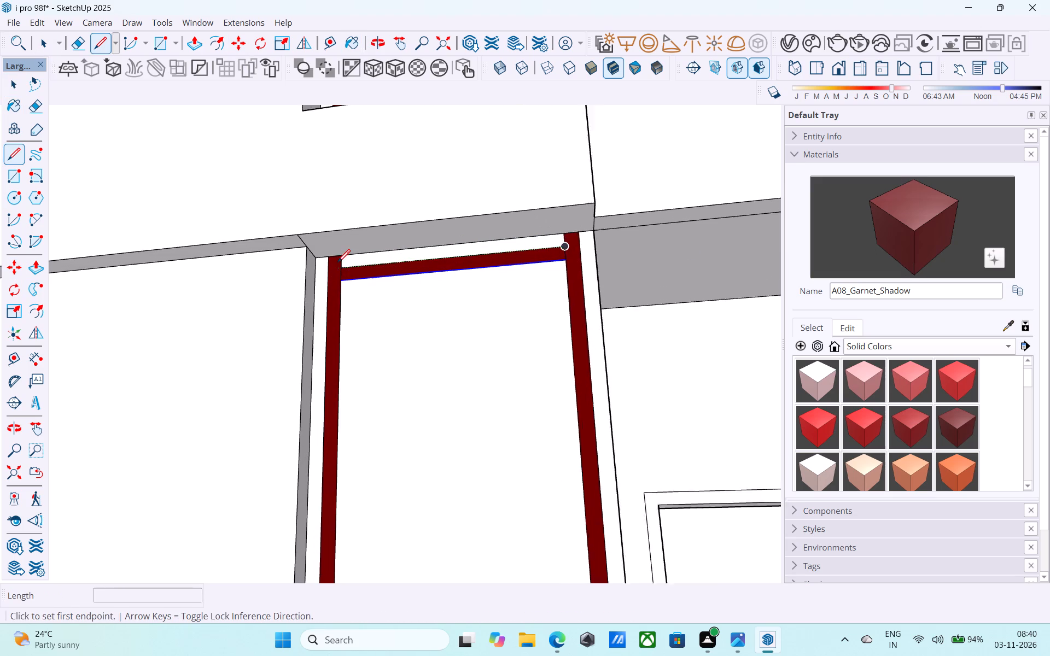
scroll(337, 263, up, 3)
click(342, 266)
click(323, 271)
key(space)
scroll(341, 300, down, 4)
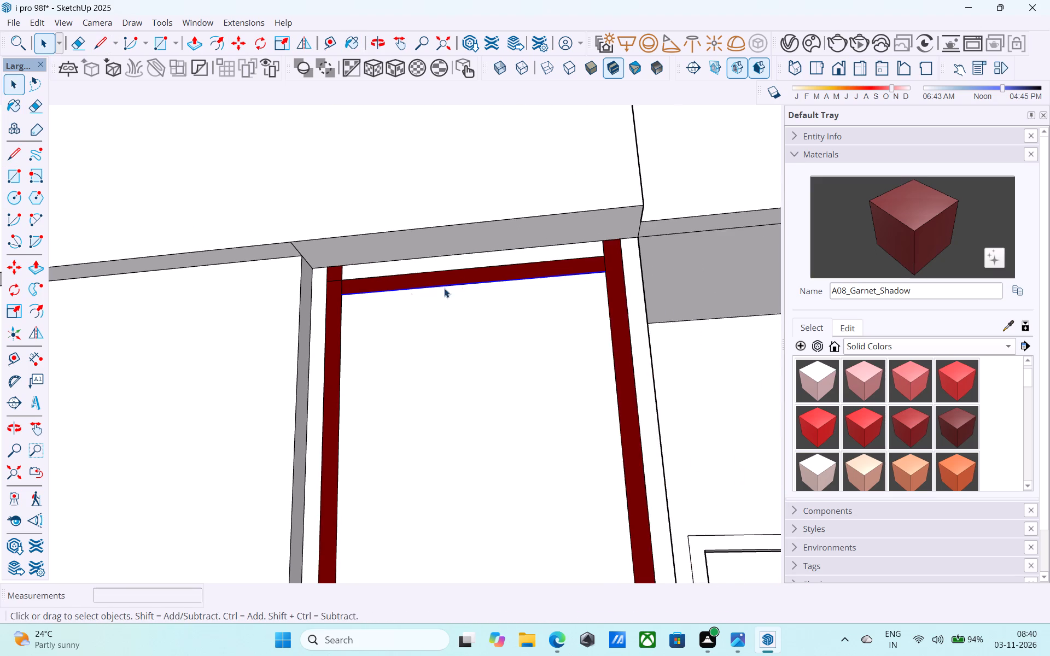
middle_drag(462, 288, 456, 284)
key(l)
scroll(608, 254, up, 5)
click(603, 252)
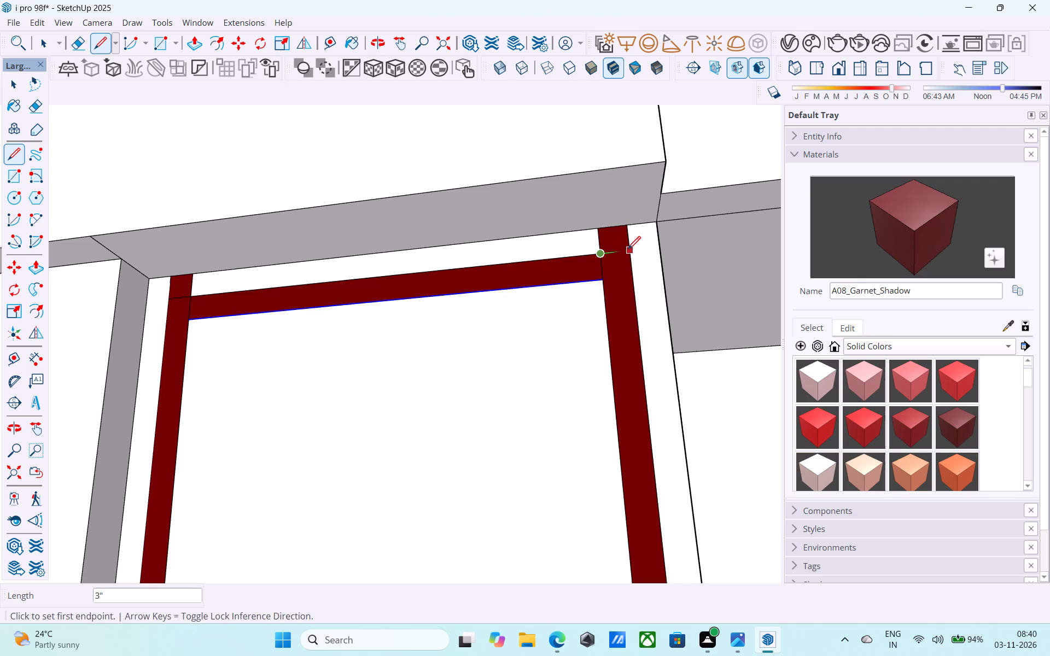
click(628, 250)
key(space)
Paint the side-band stubs above the second upper floor window's red top band with the Default material.
click(856, 344)
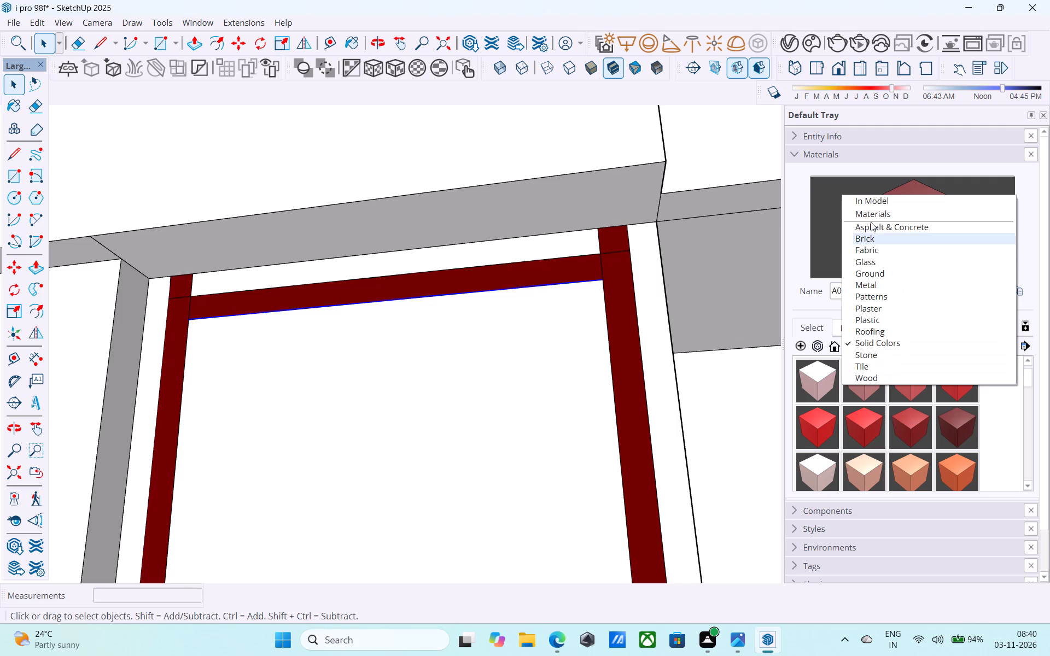
click(869, 203)
click(818, 390)
click(603, 247)
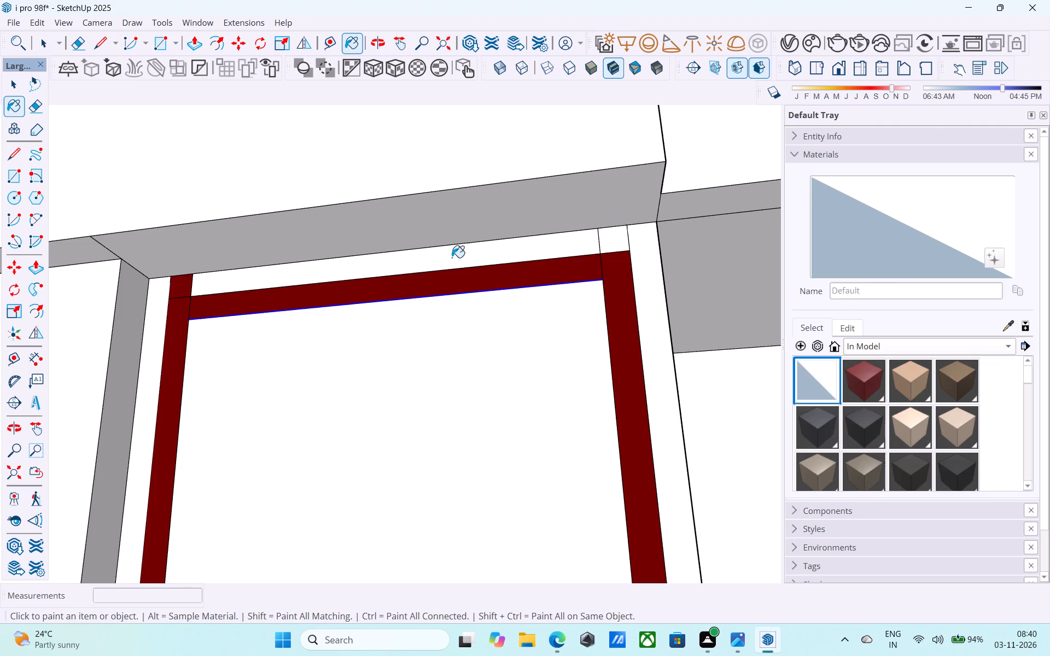
click(175, 289)
Erase the short vertical edges left above the red top band on the second upper floor's tall window.
key(e)
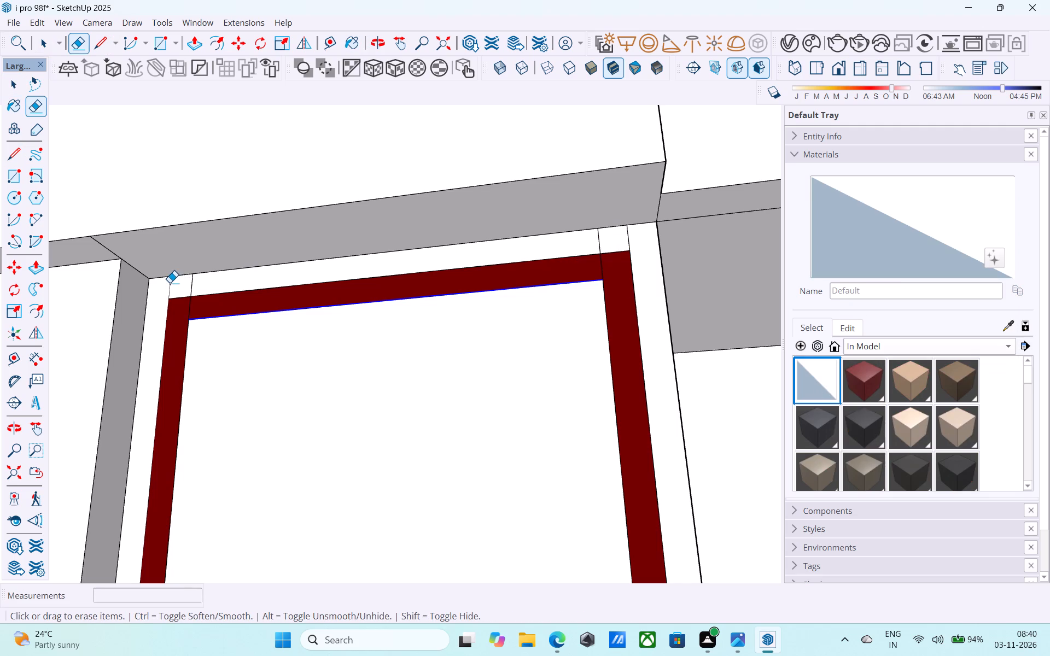
drag(173, 286, 167, 284)
drag(194, 291, 184, 285)
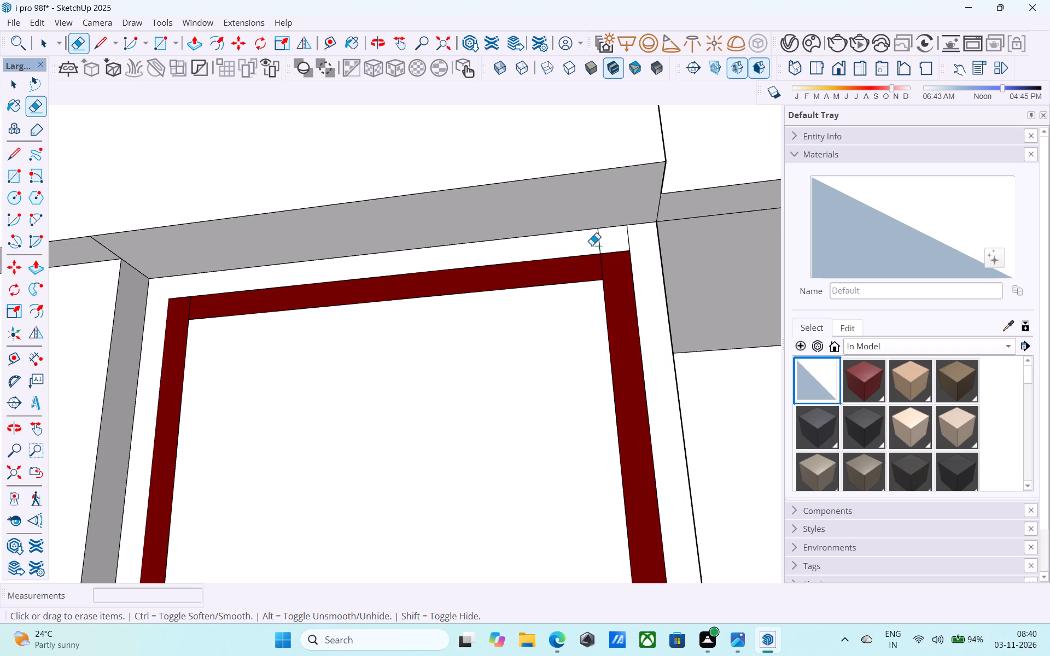
drag(601, 244, 593, 244)
drag(634, 243, 620, 239)
key(space)
Divide the first upper floor's tall window into four panes with a vertical and a horizontal centre line inside the red frame.
scroll(564, 253, down, 18)
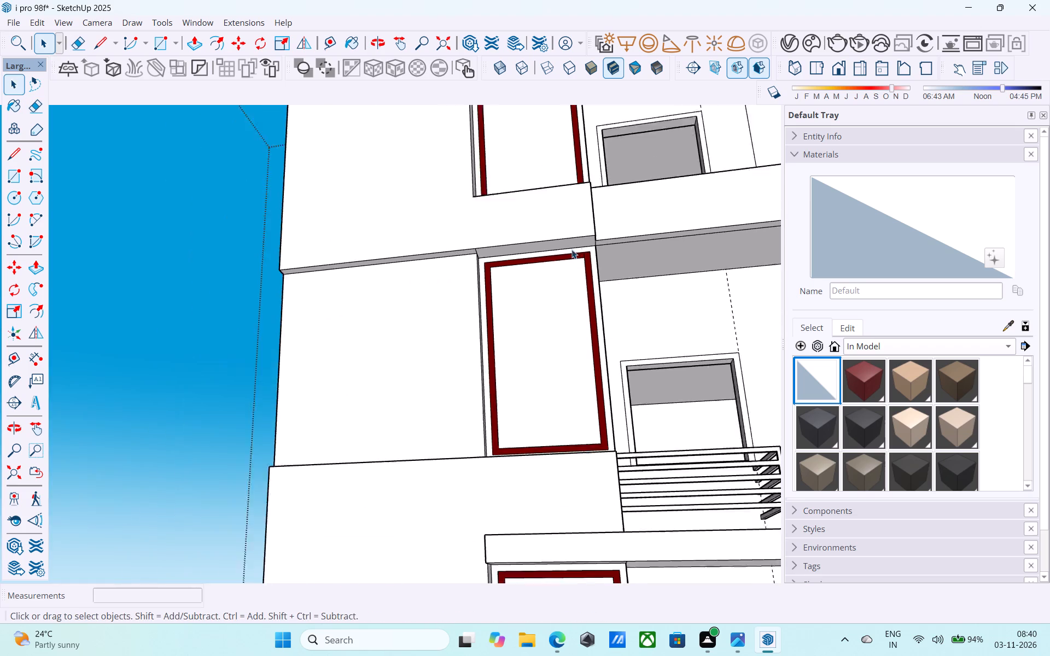
scroll(571, 249, down, 2)
middle_drag(552, 254, 524, 274)
scroll(486, 296, down, 12)
shift+middle_drag(473, 329, 467, 338)
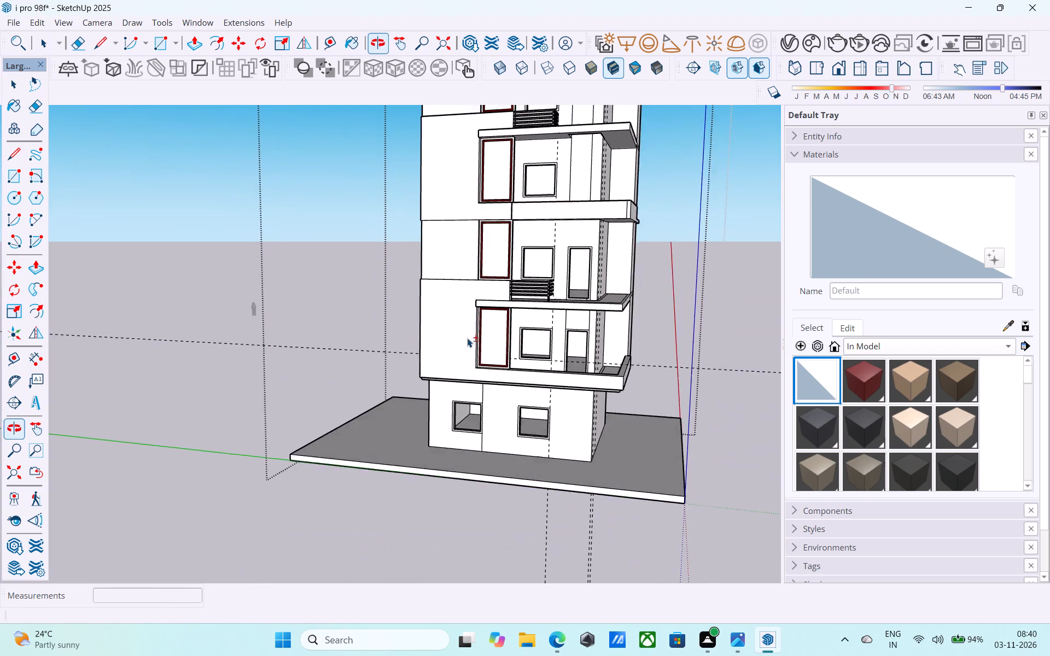
scroll(466, 329, down, 5)
shift+middle_drag(466, 329, 428, 371)
scroll(456, 343, up, 12)
middle_drag(429, 401, 455, 380)
scroll(455, 380, down, 4)
shift+middle_drag(455, 380, 475, 323)
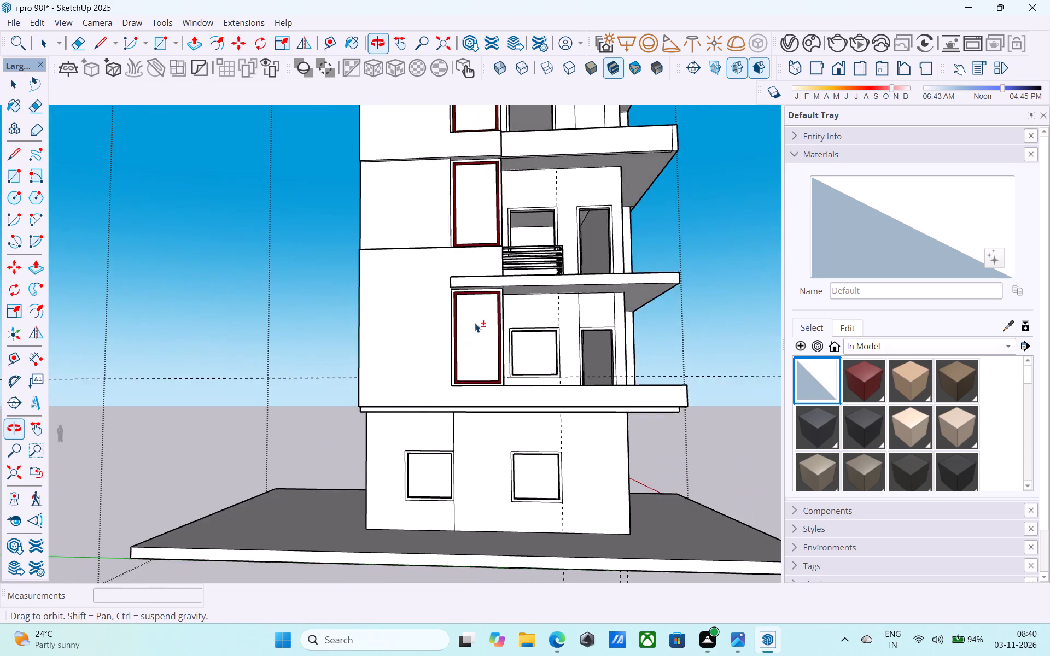
scroll(477, 322, up, 10)
key(l)
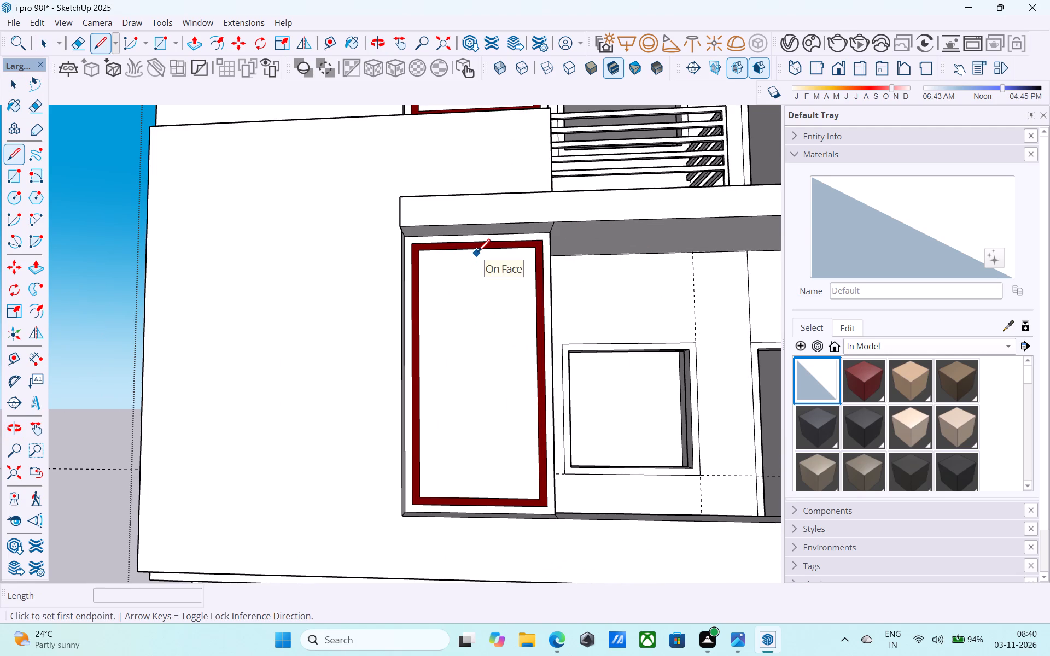
click(476, 252)
scroll(474, 207, down, 5)
scroll(467, 343, up, 6)
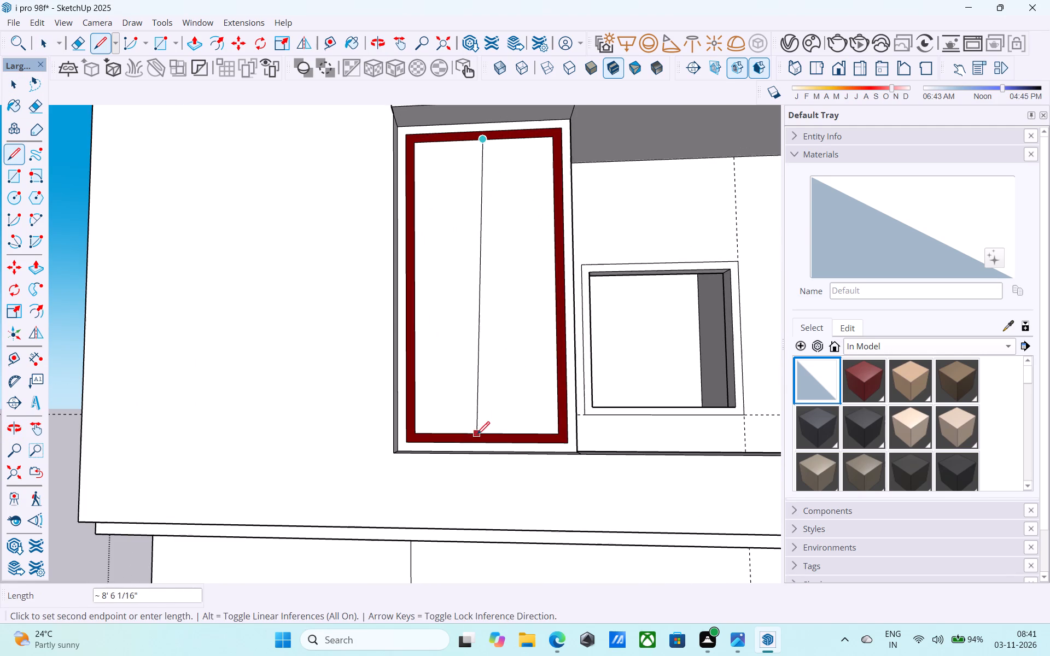
click(490, 434)
key(space)
key(l)
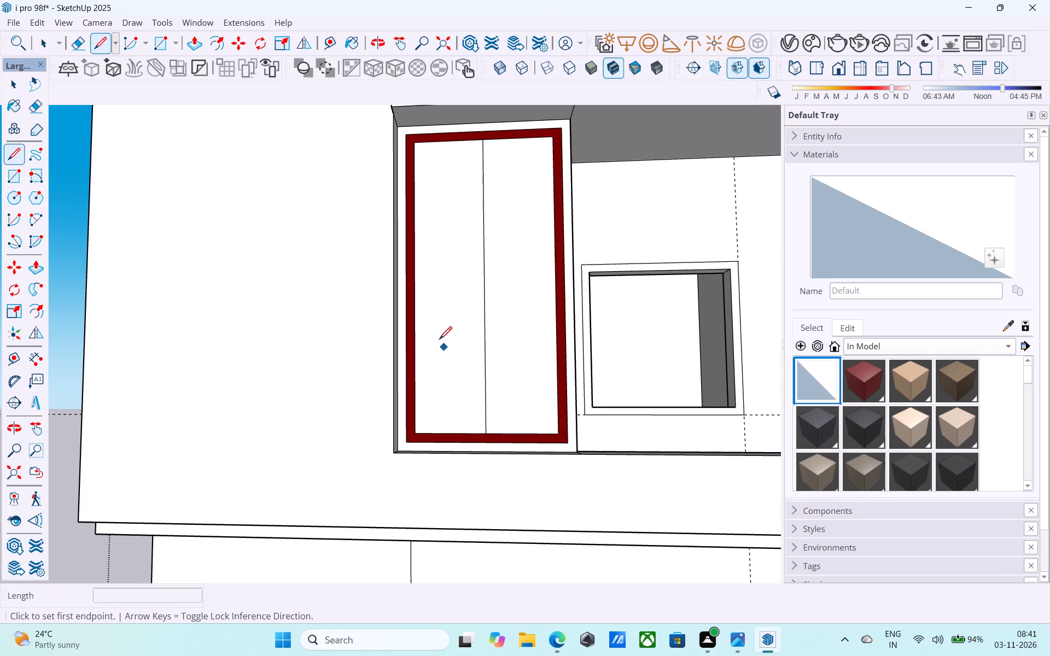
click(417, 284)
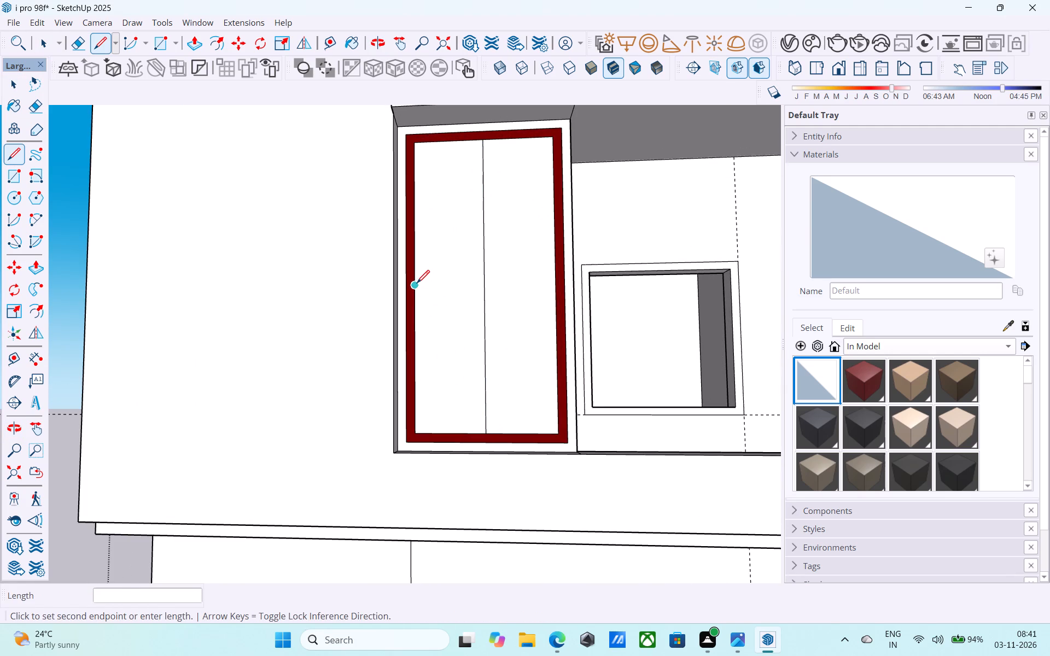
click(554, 279)
Divide the second upper floor's tall window into four panes with an 8' vertical and a horizontal centre line.
scroll(462, 393, down, 2)
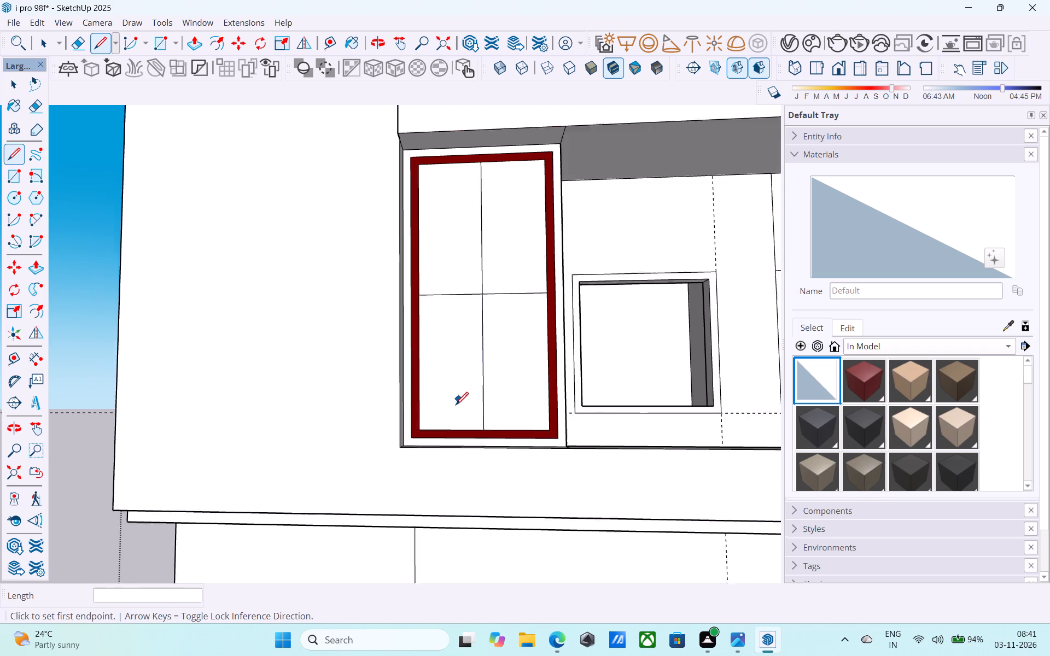
scroll(456, 406, down, 9)
middle_drag(437, 376, 416, 438)
scroll(441, 348, up, 8)
click(428, 329)
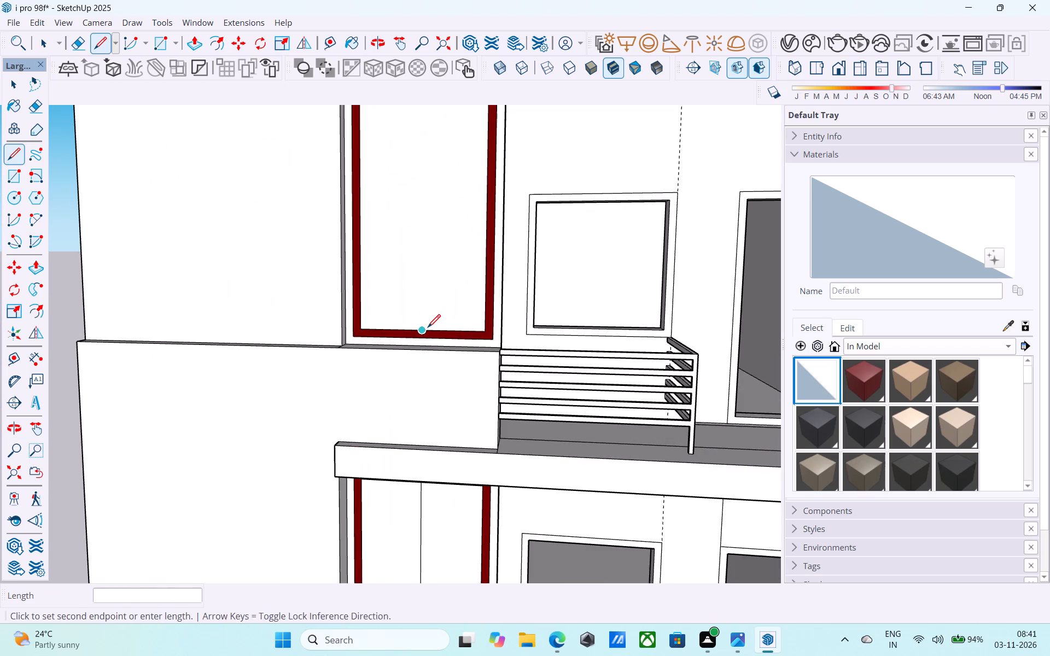
scroll(431, 292, down, 5)
middle_drag(431, 287, 452, 338)
scroll(449, 300, up, 4)
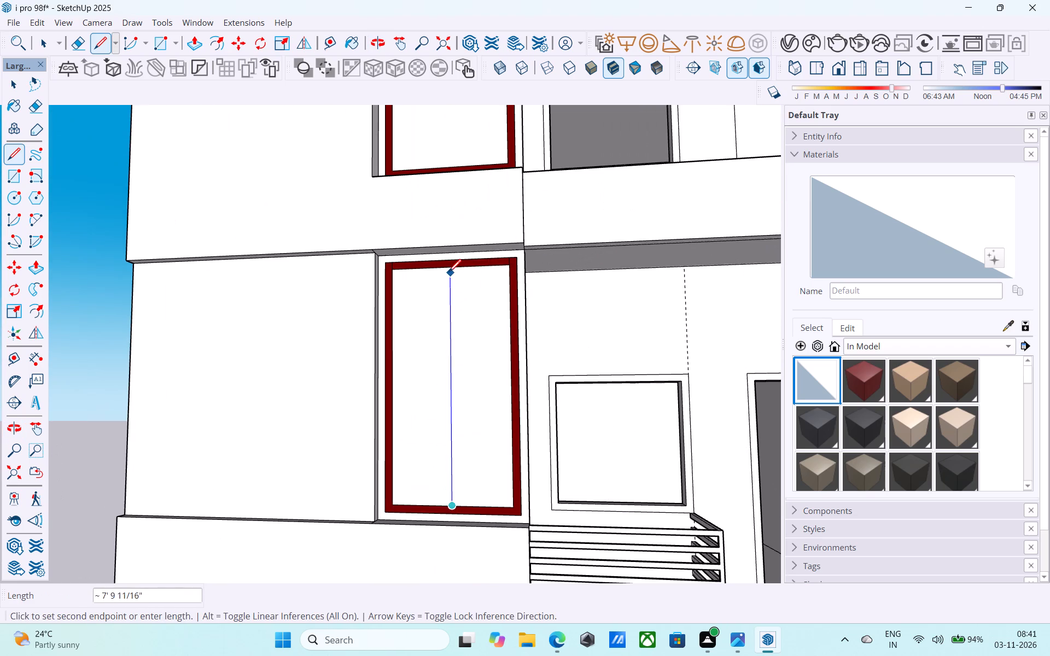
click(450, 268)
click(390, 383)
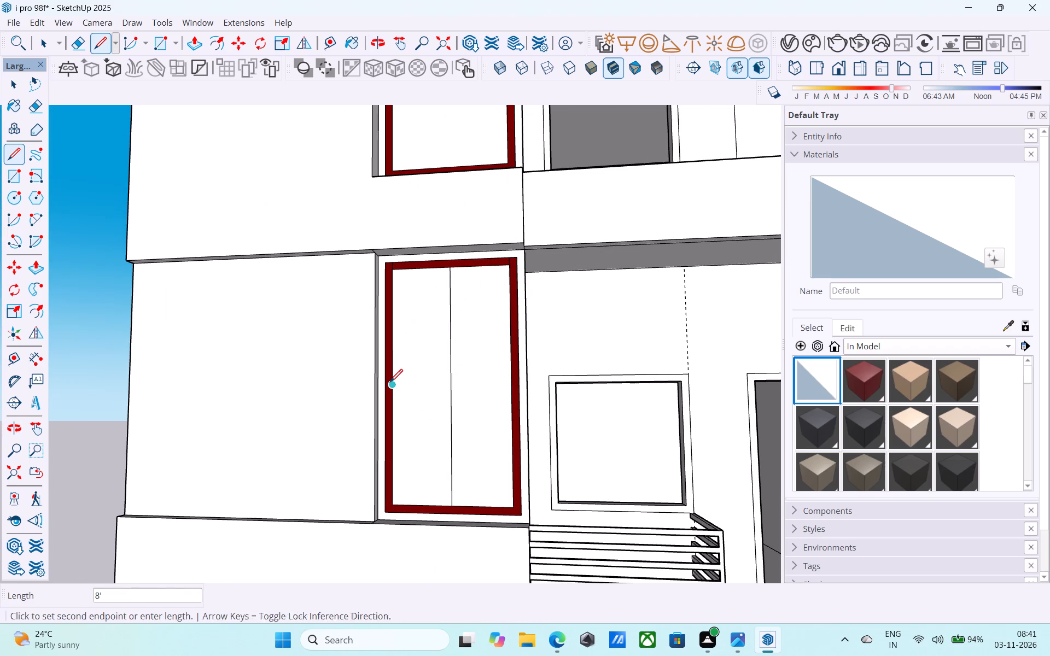
click(513, 386)
Divide the third upper floor's tall window into four panes with an 8' 6" vertical and a horizontal centre line.
shift+scroll(495, 360, down, 1)
shift+middle_drag(495, 360, 486, 517)
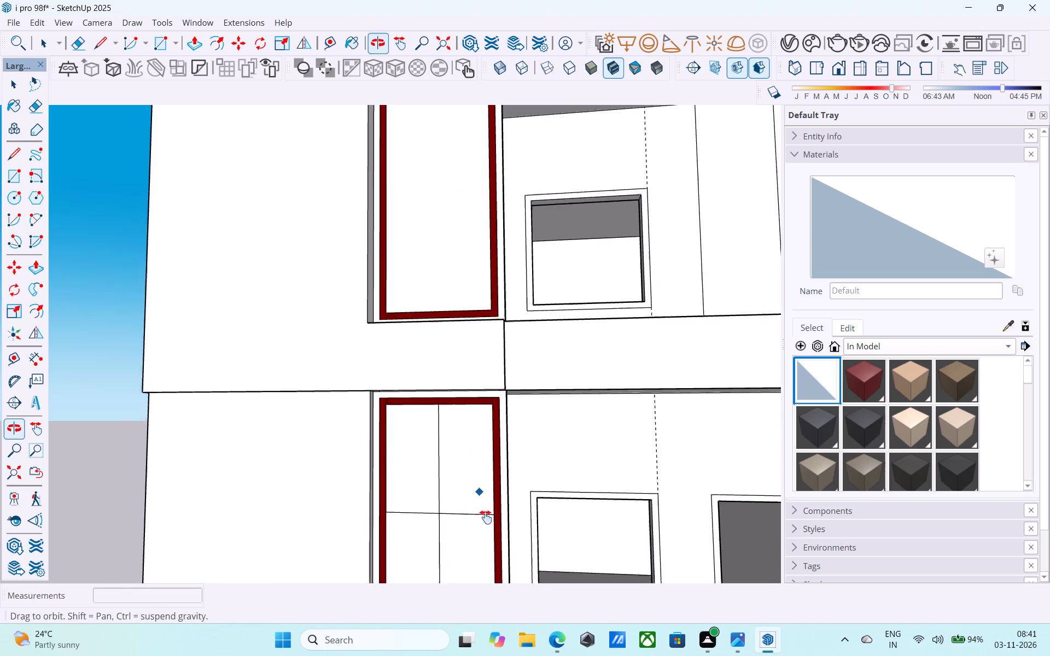
shift+middle_drag(486, 517, 488, 525)
click(451, 345)
middle_drag(451, 345, 466, 426)
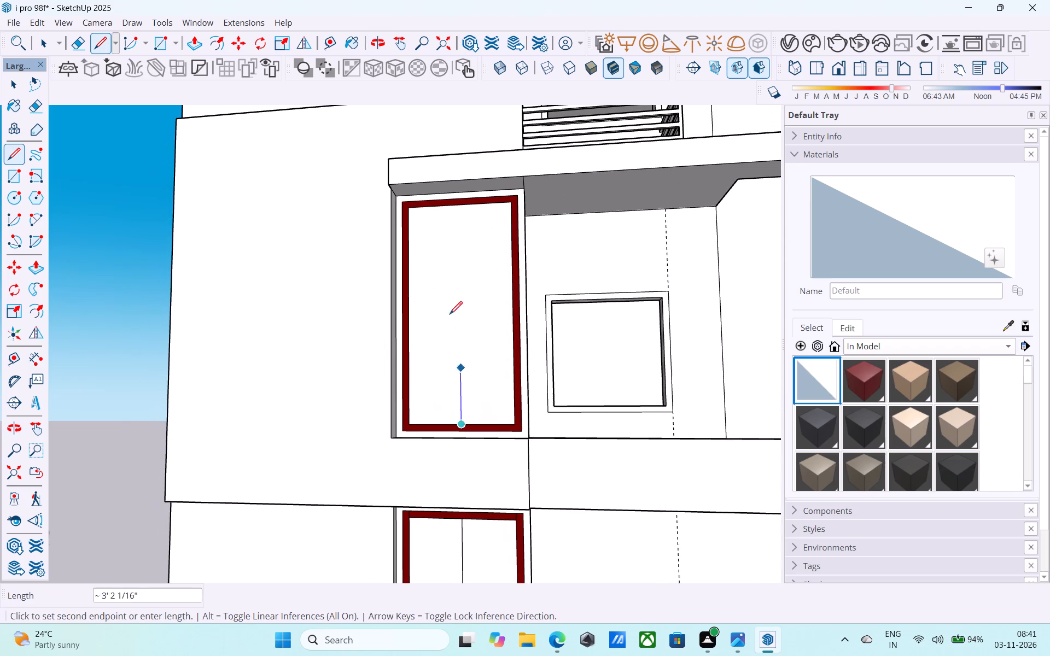
click(460, 206)
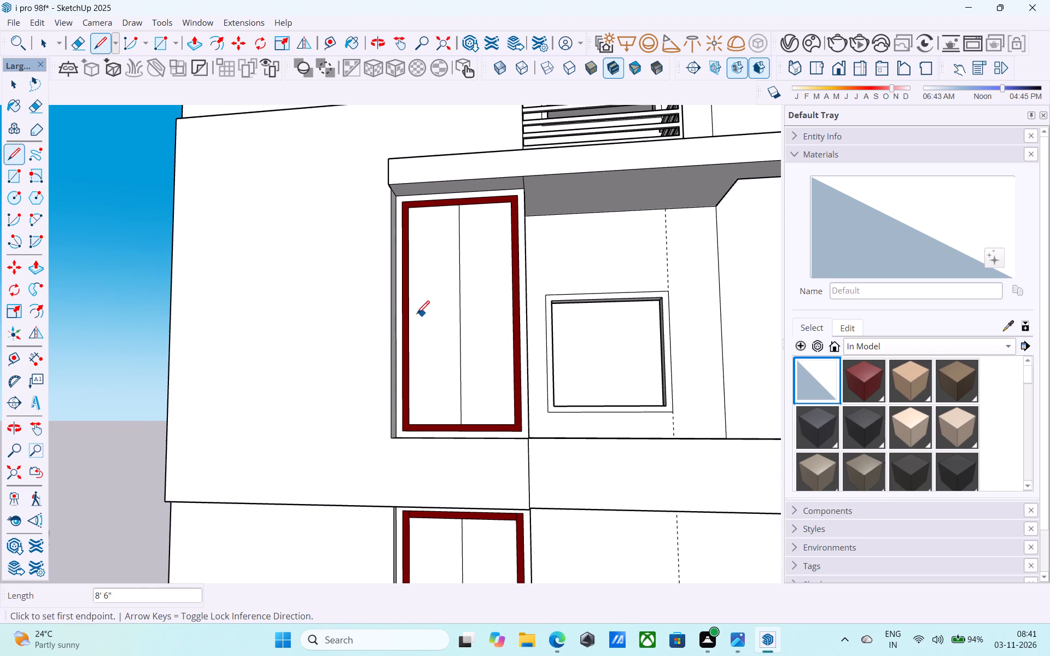
click(408, 317)
click(511, 314)
Copy the top edge of the fourth upper floor's tall window downward twice, 3" each time, between the red side bands.
scroll(507, 316, down, 4)
shift+middle_drag(504, 317, 554, 578)
click(526, 416)
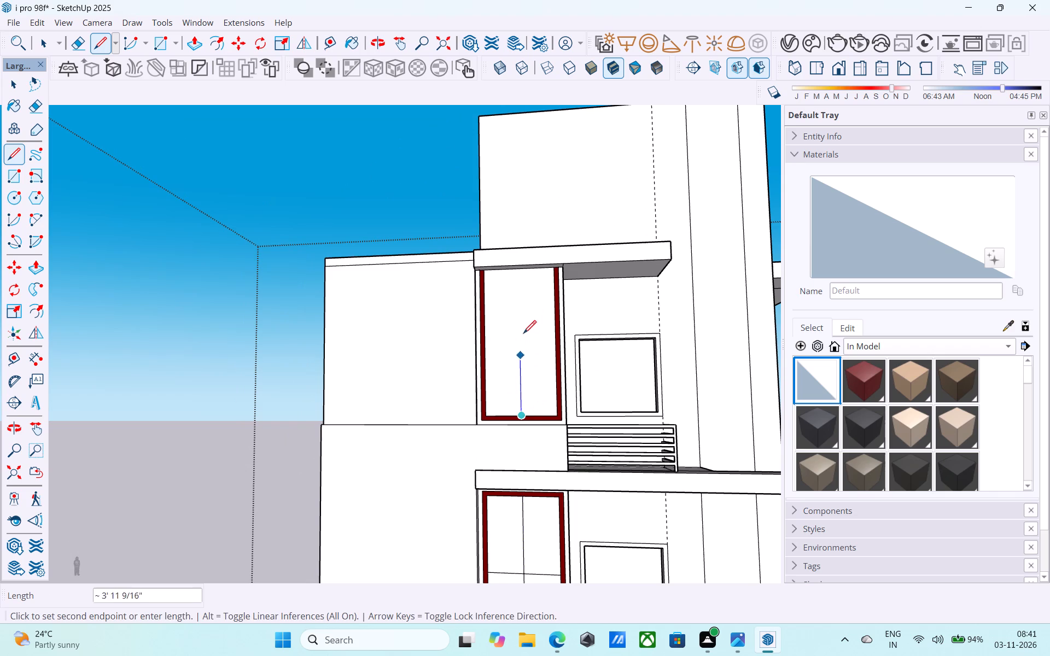
key(space)
scroll(485, 281, up, 5)
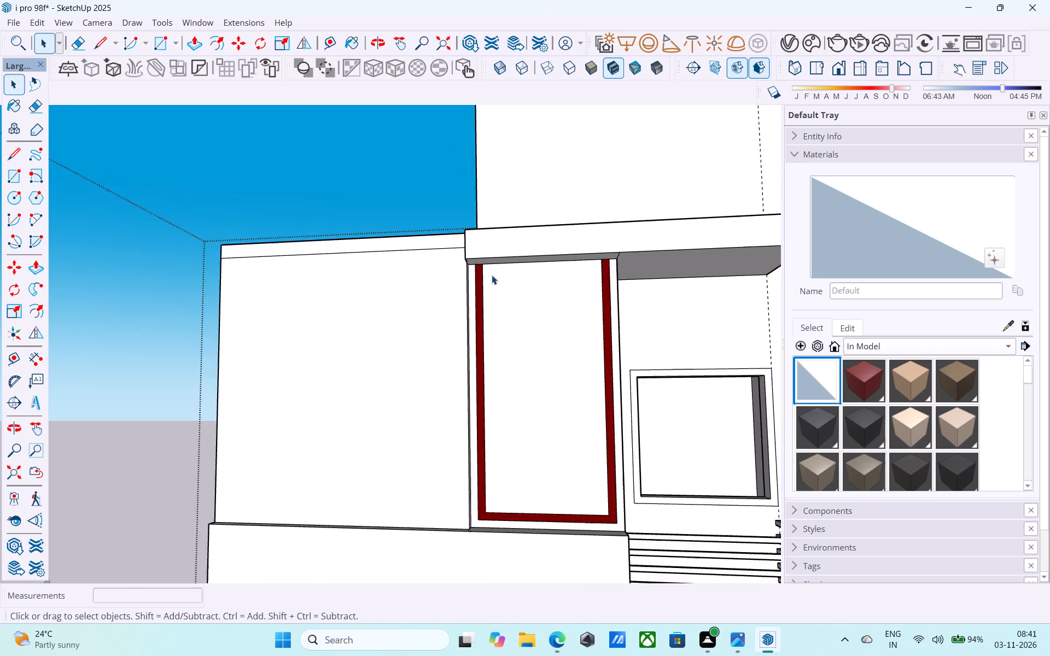
scroll(492, 275, up, 3)
click(492, 257)
click(495, 260)
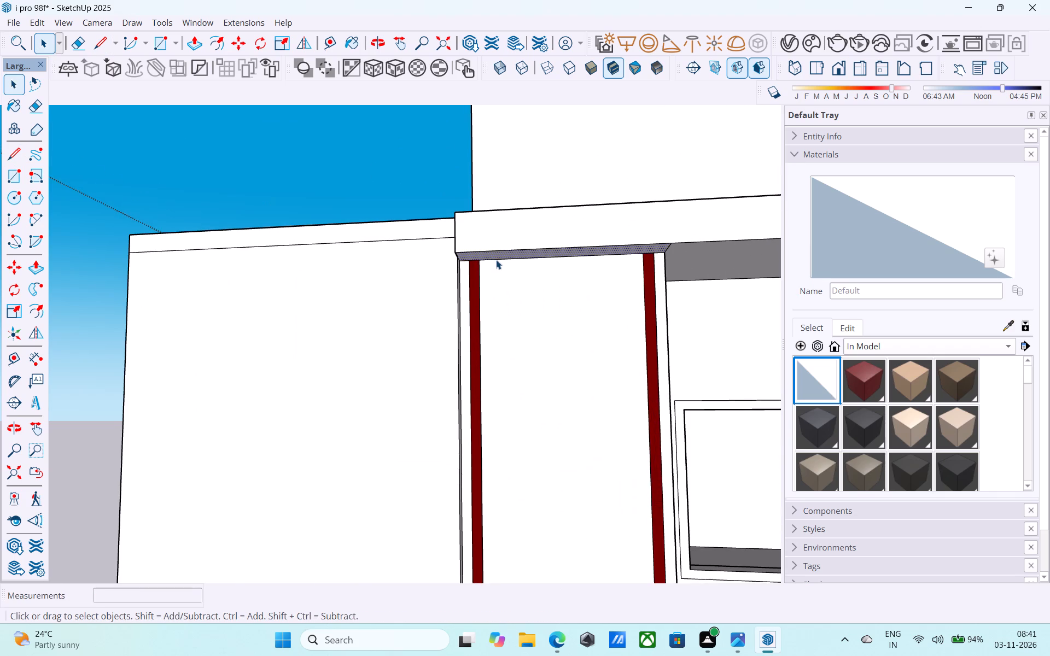
key(m)
scroll(492, 260, up, 8)
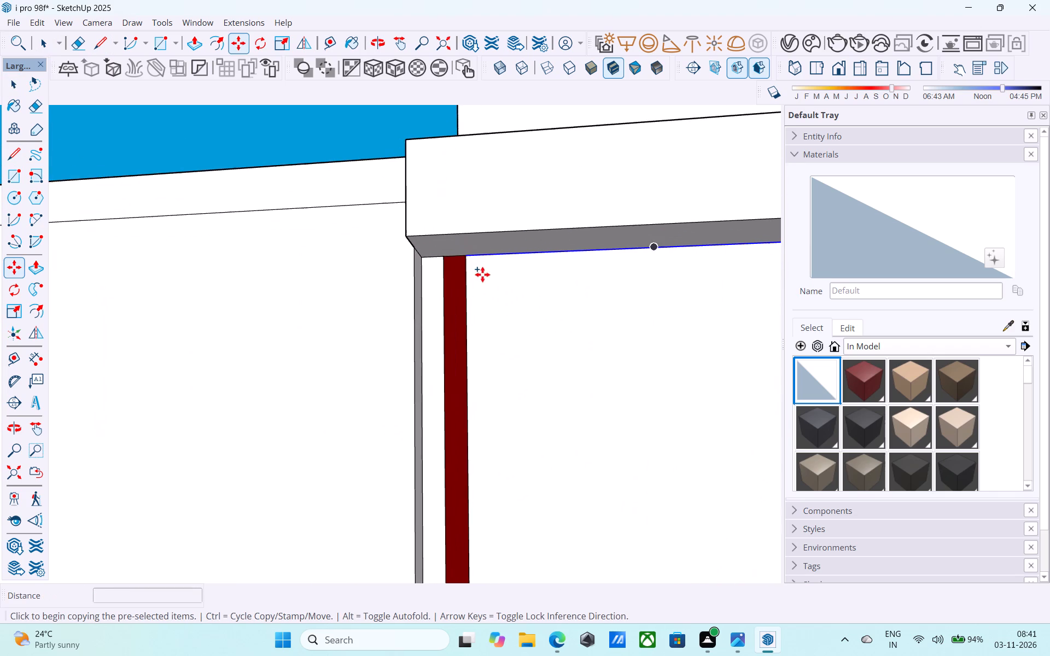
click(468, 260)
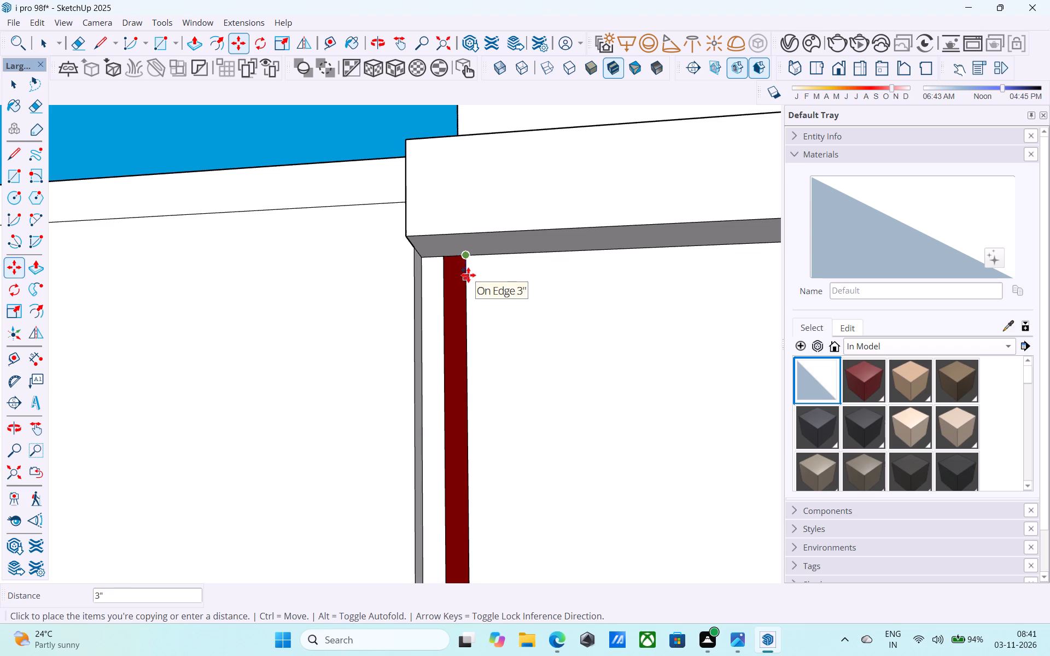
middle_drag(468, 275, 606, 308)
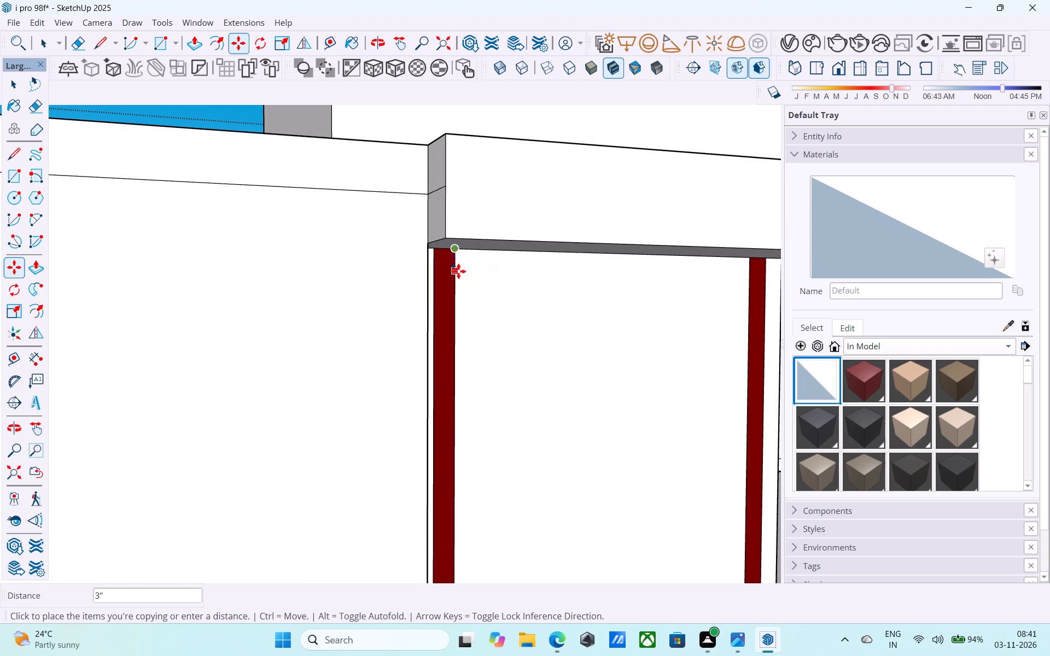
click(458, 271)
click(456, 271)
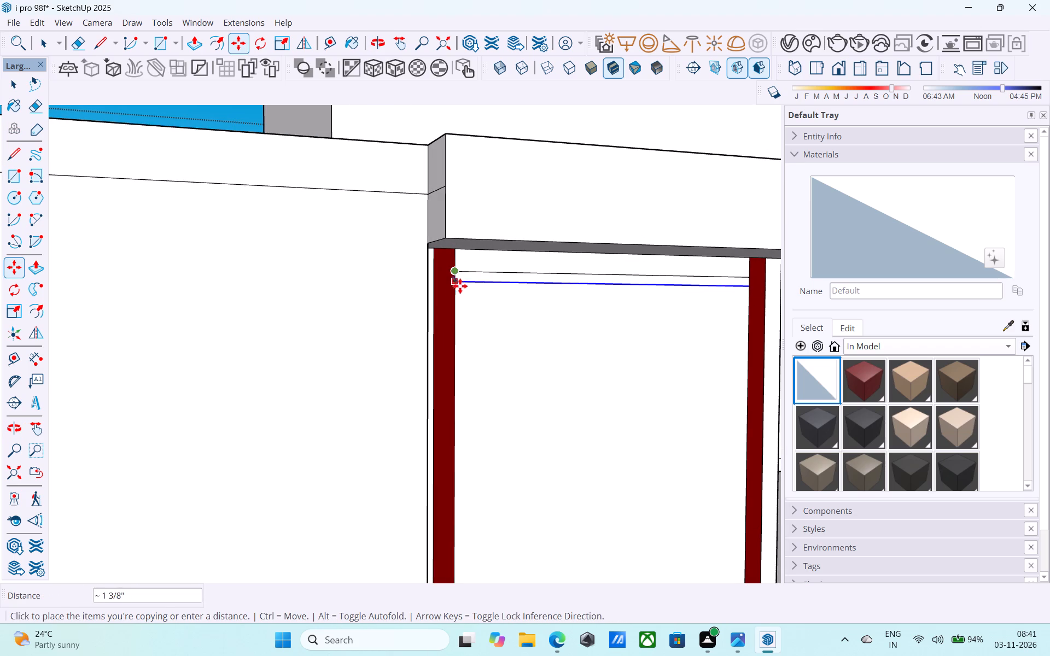
click(460, 286)
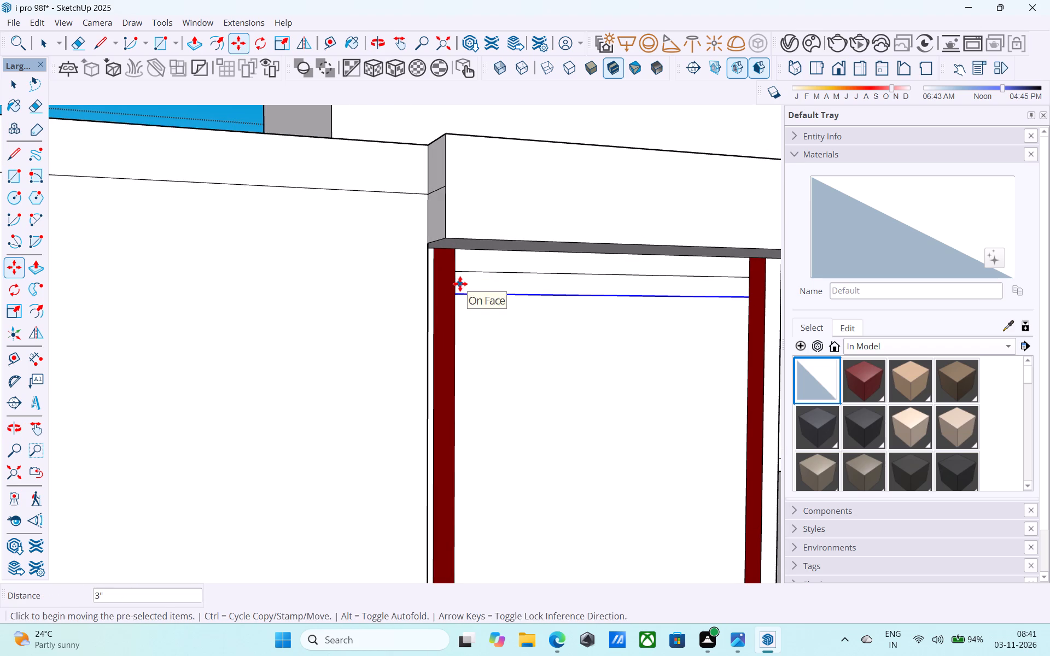
Paint the strip between the two copied lines on the fourth upper floor's tall window with A08_Garnet_Shadow.
key(space)
click(853, 386)
click(554, 292)
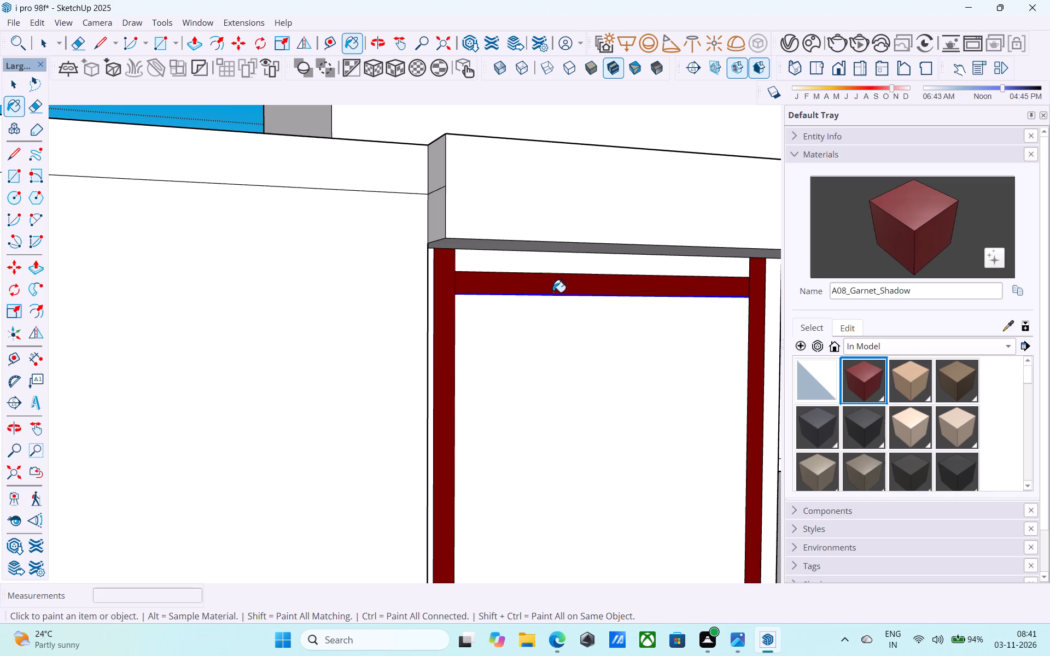
key(space)
Draw 3" lines across both side bands of the fourth upper floor's tall window, in line with the top band's upper edge.
middle_drag(511, 287, 494, 282)
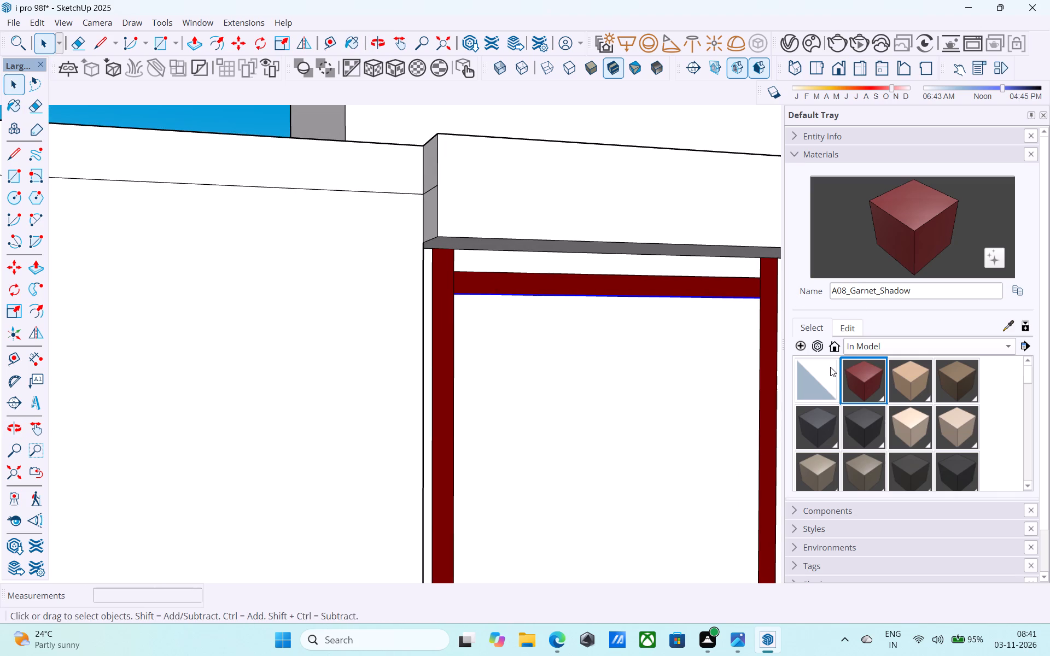
click(825, 371)
key(space)
text(l)
scroll(445, 266, up, 6)
click(460, 277)
click(419, 282)
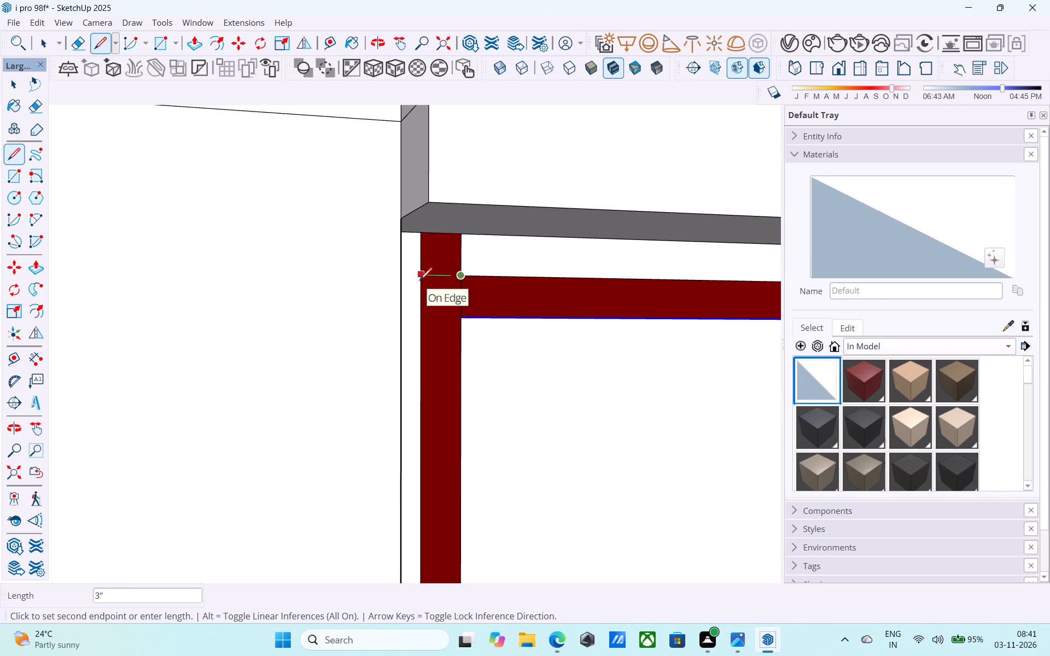
scroll(383, 284, down, 11)
scroll(658, 280, up, 7)
click(603, 290)
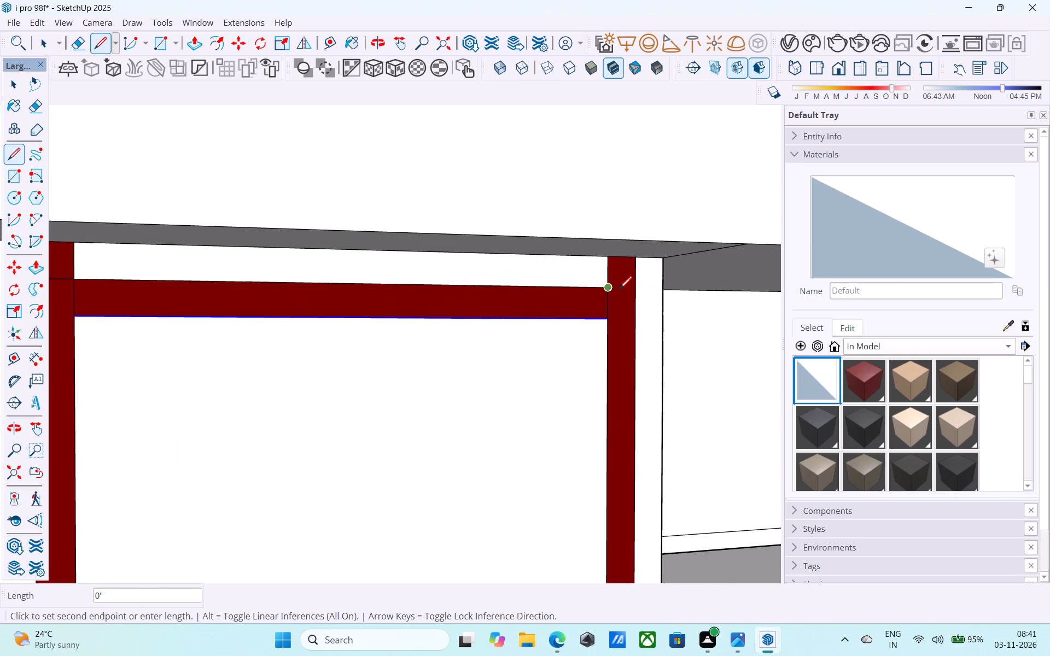
click(637, 290)
Paint the two side-band stubs above the top band on the fourth upper floor's tall window with the Default material.
key(space)
click(834, 384)
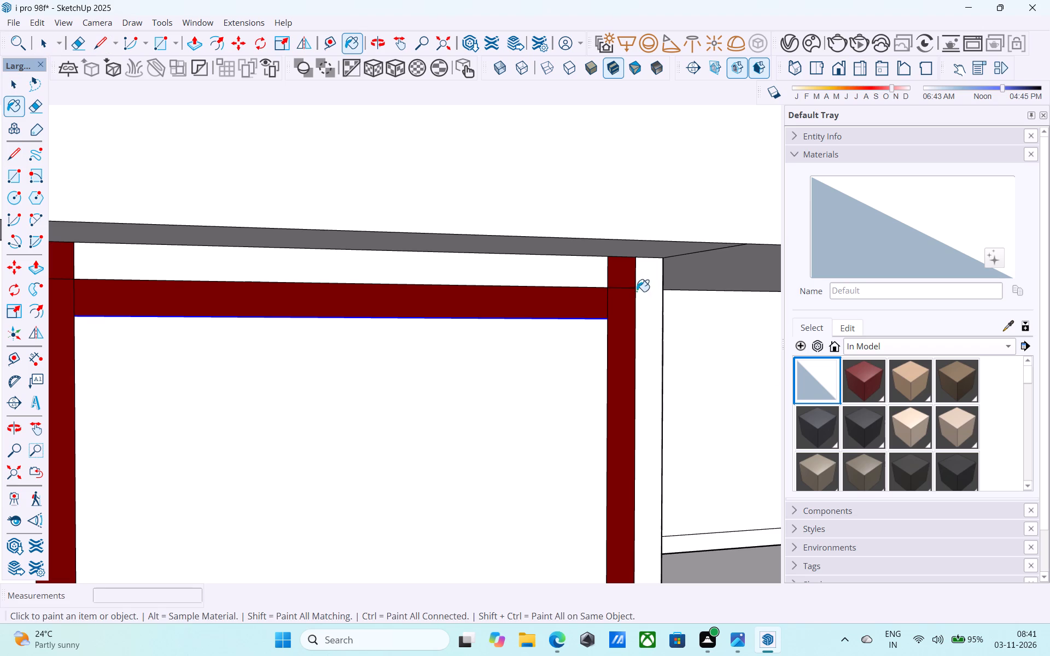
click(617, 278)
scroll(713, 284, down, 6)
click(431, 274)
scroll(431, 279, up, 4)
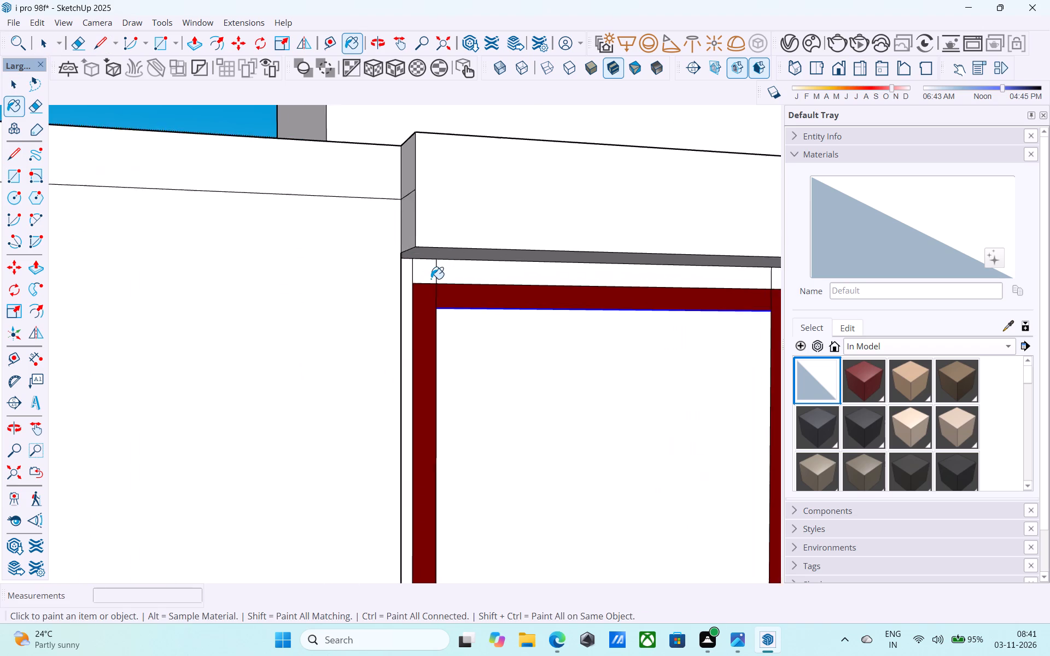
Erase the leftover vertical stub edges above the red top band at both corners of the fourth upper floor's tall window.
scroll(431, 279, up, 1)
key(e)
scroll(411, 284, up, 3)
drag(414, 273, 405, 268)
drag(441, 270, 450, 269)
scroll(385, 300, down, 11)
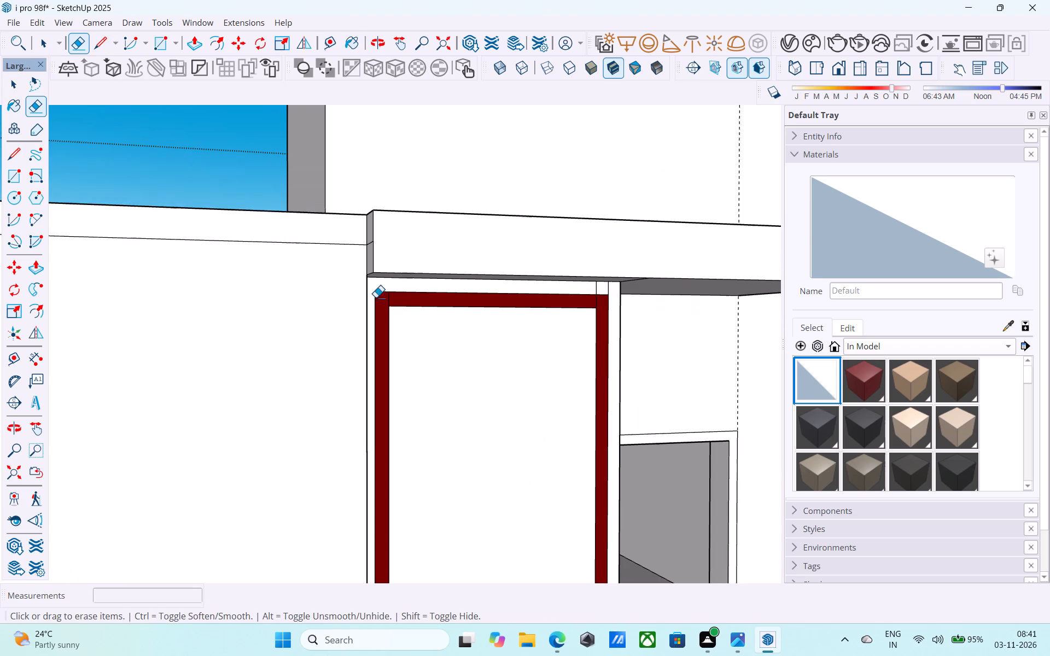
middle_drag(610, 276, 573, 251)
scroll(614, 327, up, 14)
drag(619, 265, 609, 257)
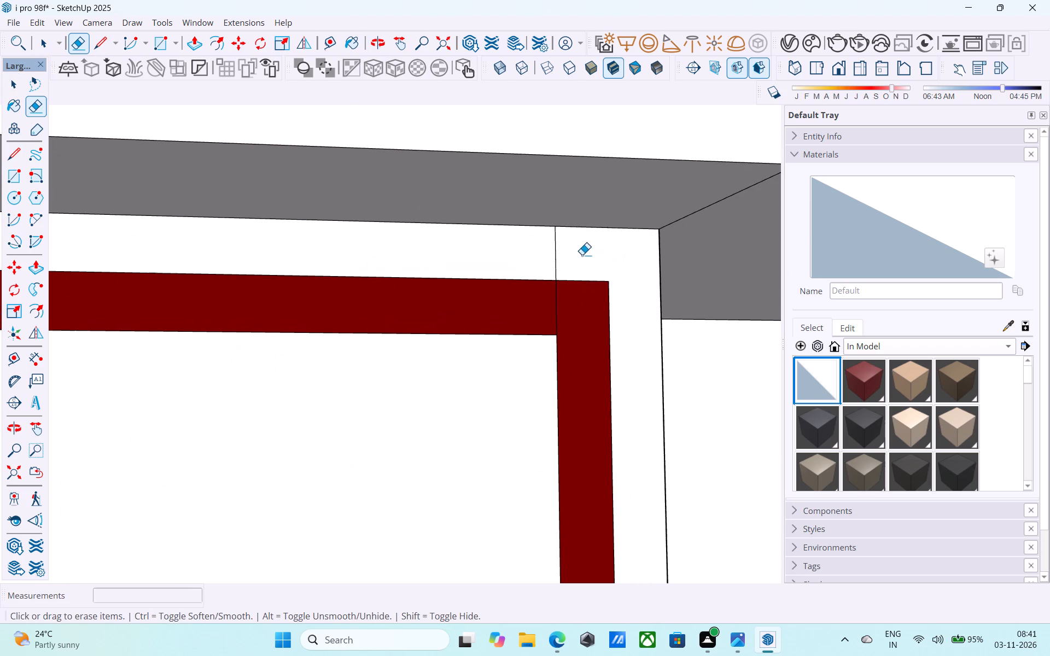
drag(573, 255, 524, 253)
Erase the joint lines inside the red band at both top corners of the fourth upper floor's tall window frame.
drag(547, 306, 553, 306)
click(558, 306)
drag(547, 301, 564, 304)
scroll(590, 315, down, 12)
middle_drag(600, 307, 570, 290)
scroll(269, 309, up, 8)
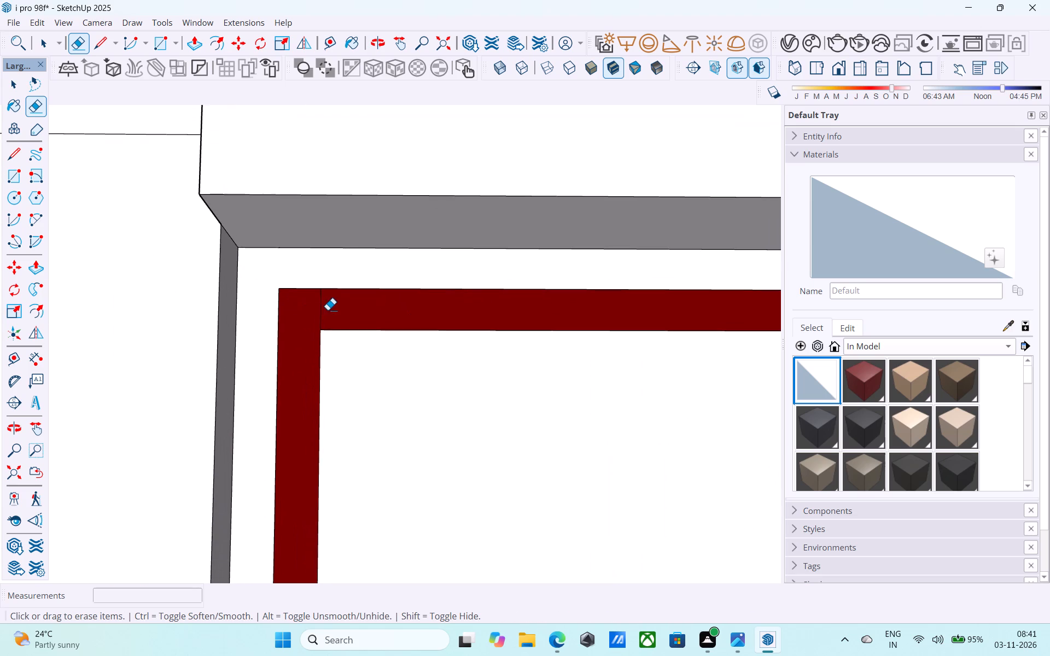
drag(328, 310, 313, 307)
key(space)
scroll(458, 323, down, 6)
Save the model.
key(ctrl+s)
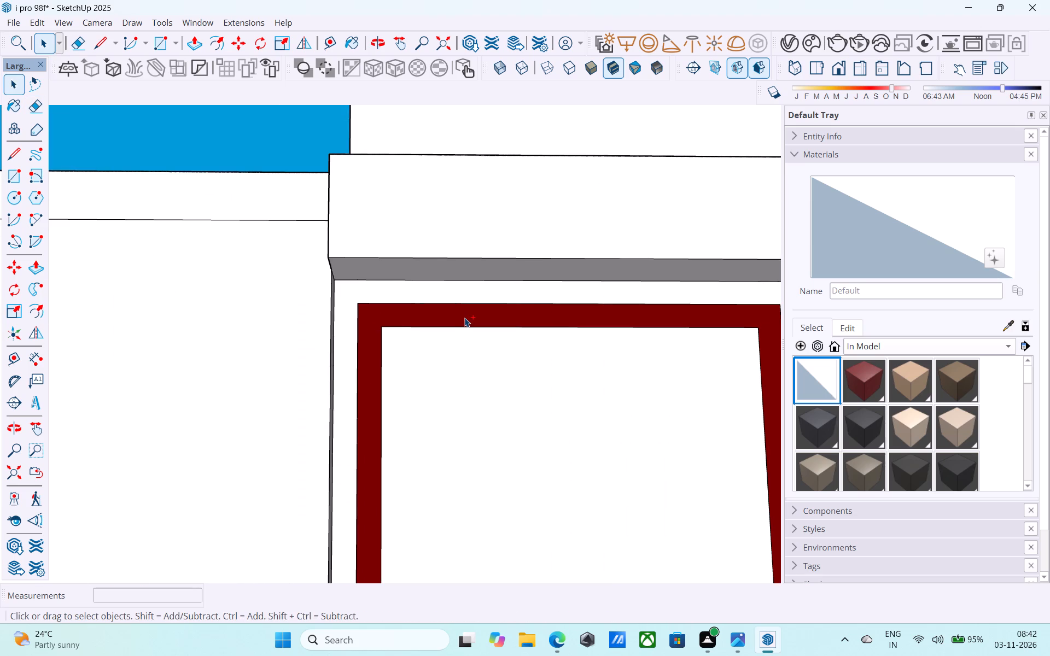
Draw an 8' vertical centre line between the bottom and top bands of the fourth upper floor's tall window.
scroll(464, 317, down, 7)
scroll(471, 300, up, 1)
scroll(464, 296, down, 13)
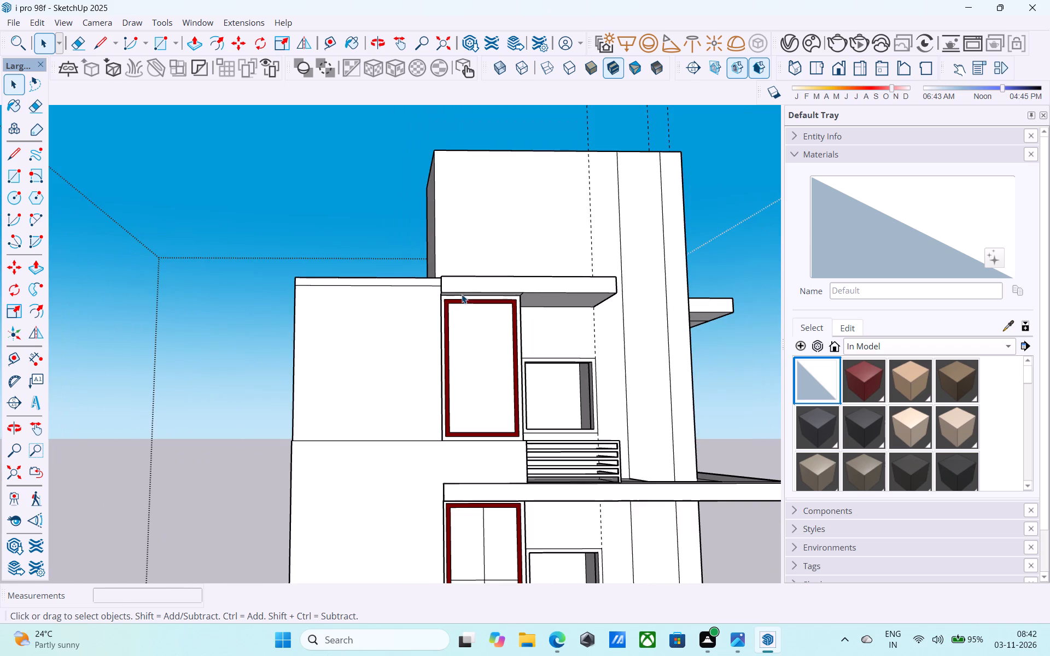
middle_click(463, 294)
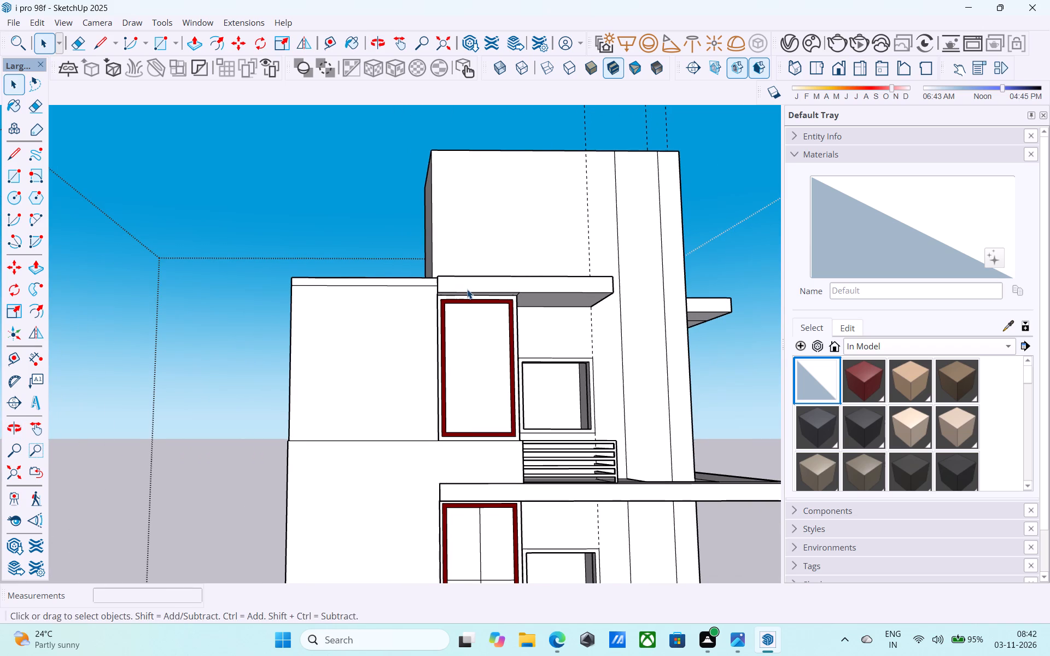
middle_drag(467, 289, 488, 327)
scroll(434, 317, down, 6)
scroll(476, 408, up, 6)
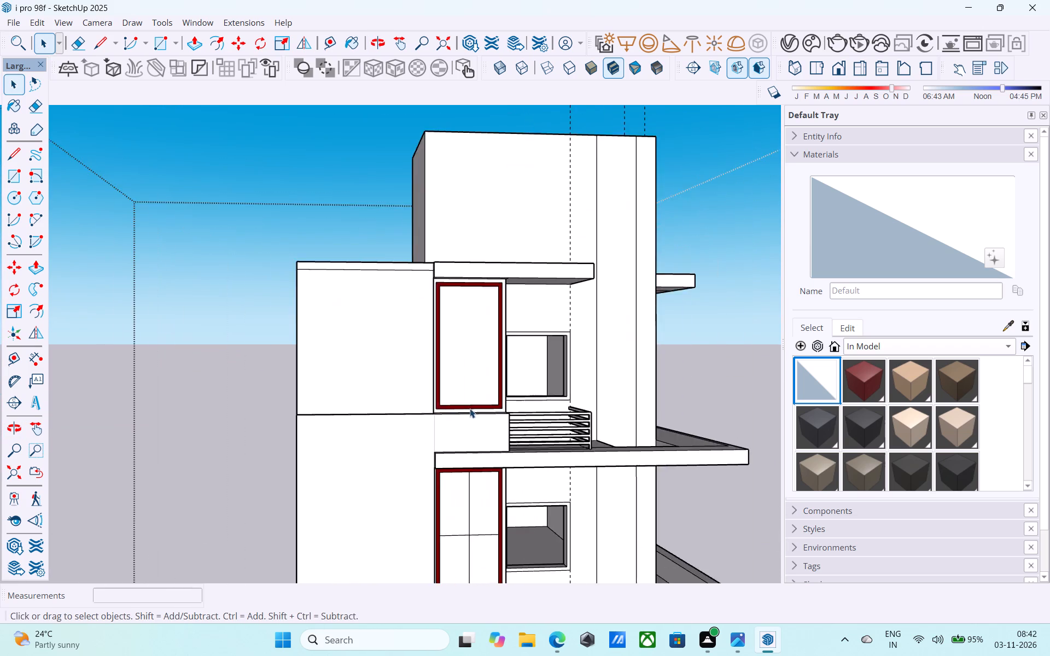
scroll(470, 408, up, 10)
scroll(468, 402, down, 5)
key(l)
click(469, 401)
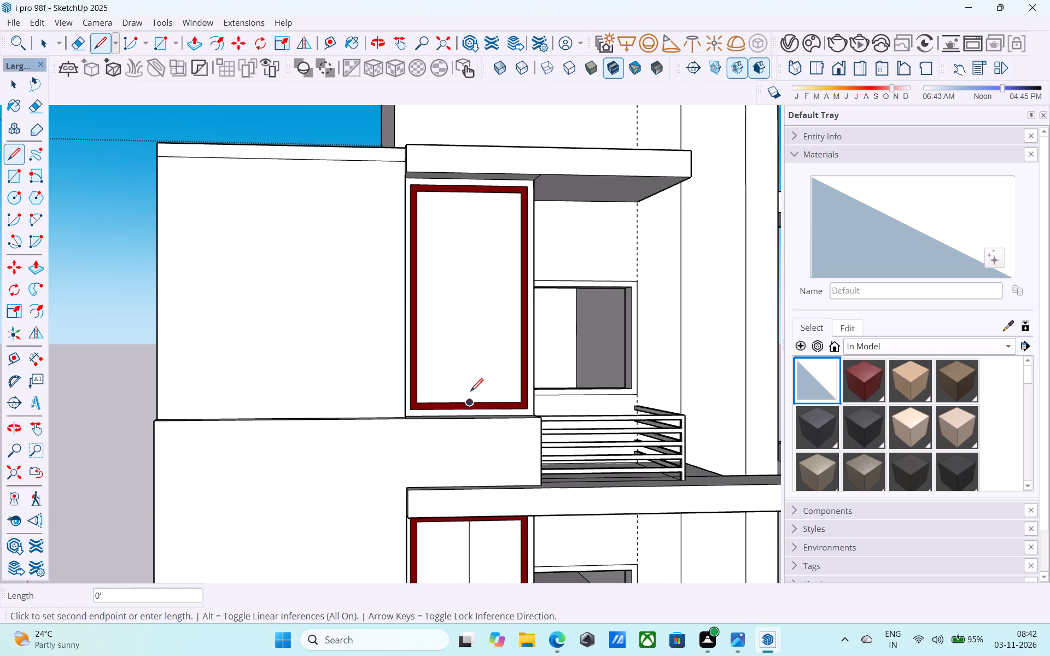
scroll(471, 390, down, 2)
shift+middle_click(471, 387)
scroll(487, 303, up, 6)
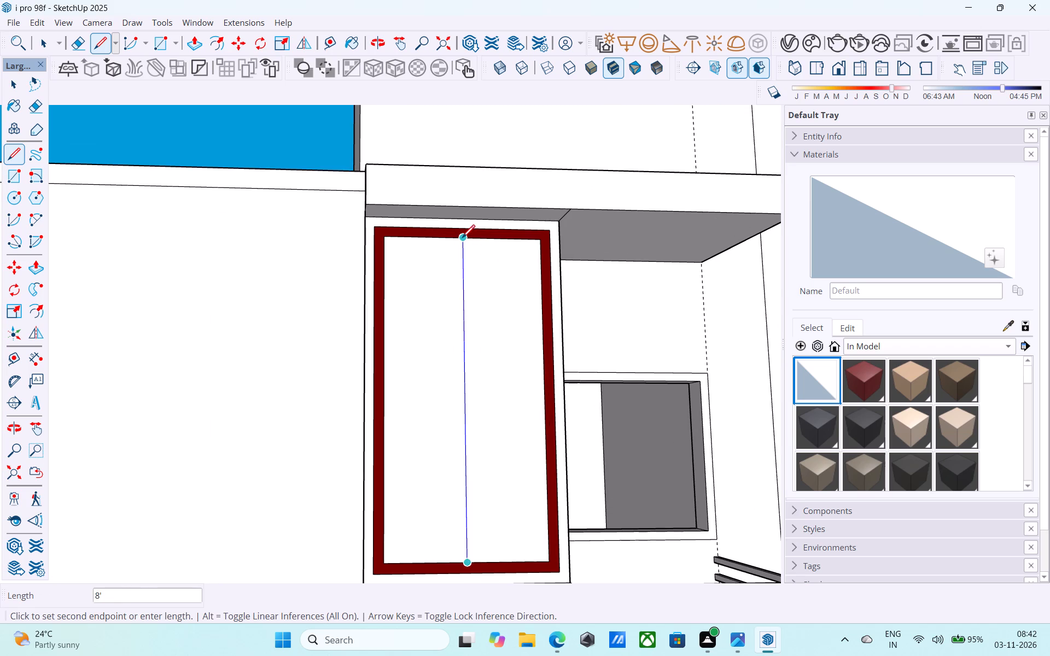
click(462, 239)
scroll(463, 235, down, 11)
key(space)
Copy the vertical centre line of the fourth upper floor's tall window 1" to its right.
scroll(472, 339, up, 10)
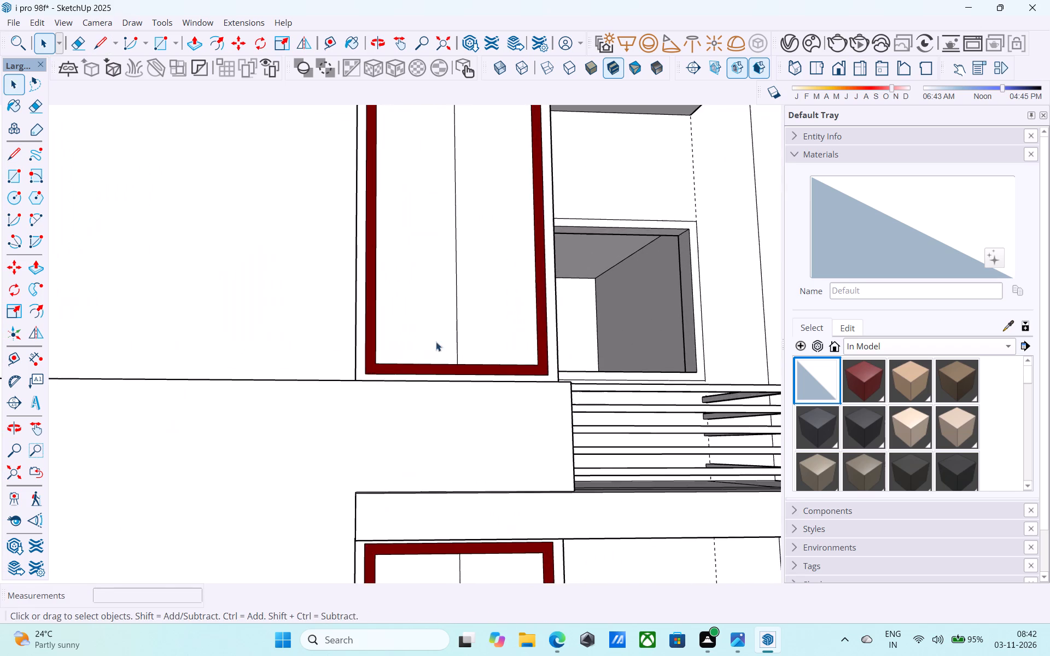
scroll(447, 368, up, 5)
click(465, 356)
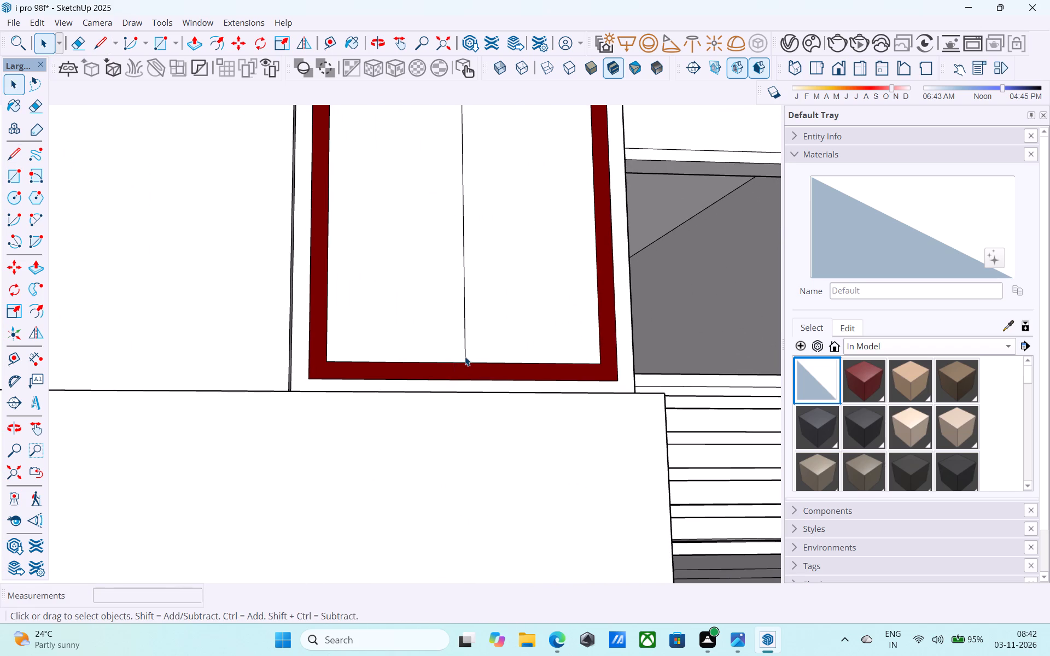
key(m)
ctrl+scroll(463, 355, up, 3)
click(465, 365)
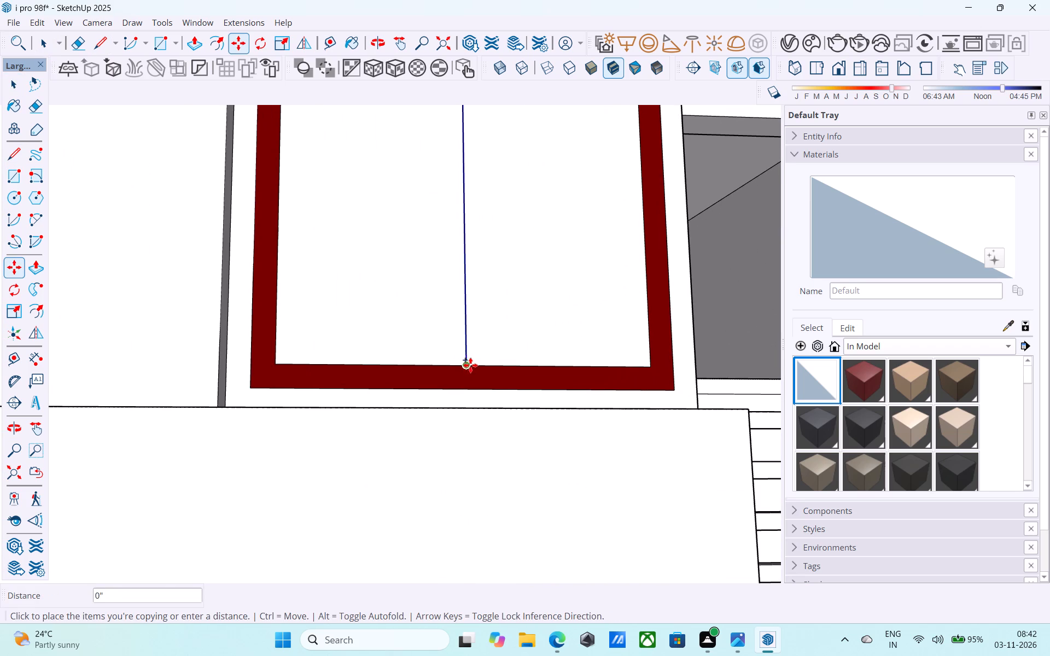
key(1)
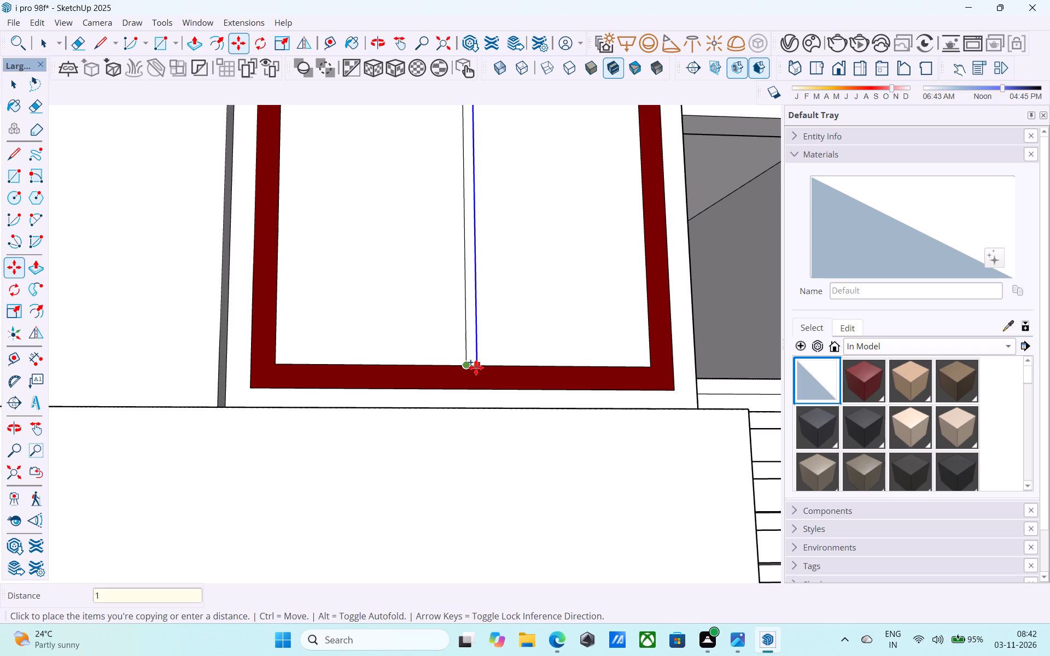
key(shift+quotedbl)
key(Return)
key(space)
Copy the offset vertical line 2" back to the left, past the centre line of the fourth upper floor's tall window.
key(m)
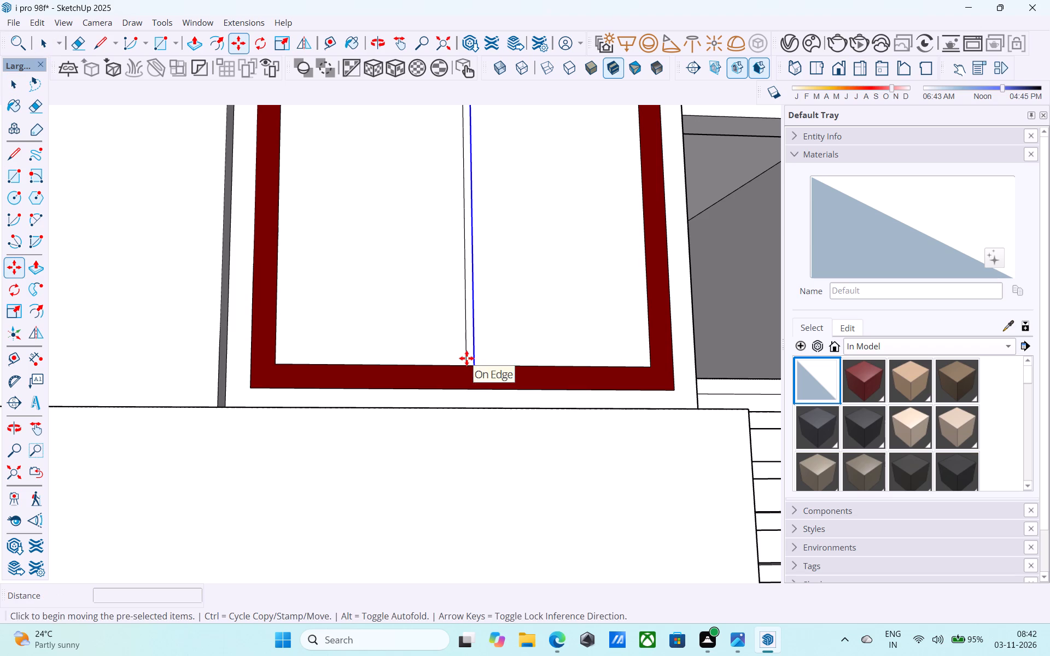
scroll(469, 360, up, 4)
click(474, 363)
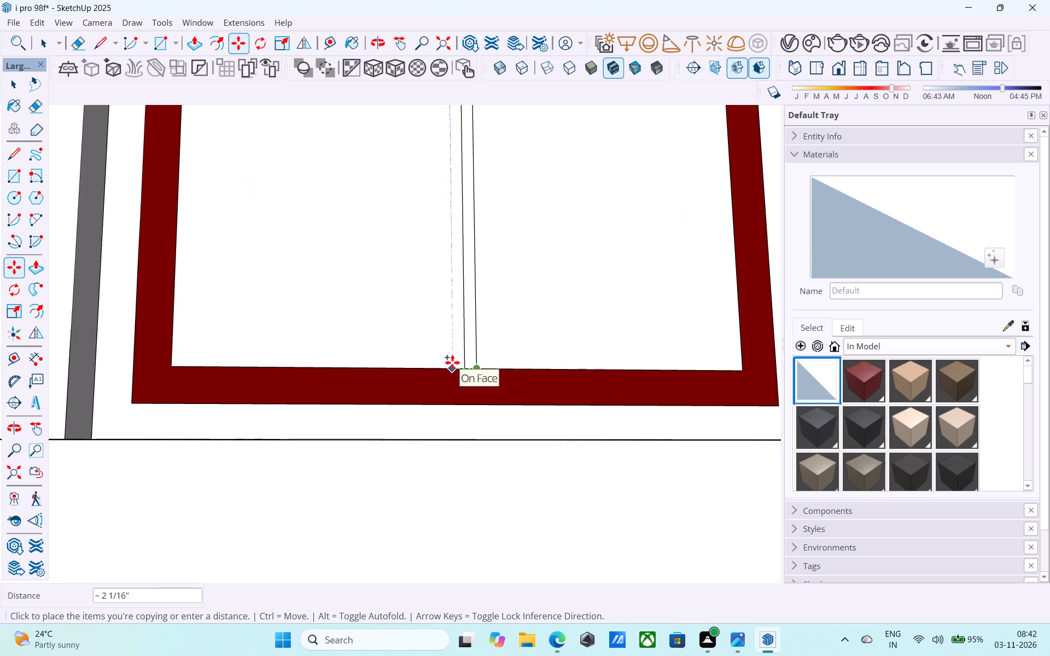
scroll(452, 362, up, 1)
middle_drag(452, 362, 458, 452)
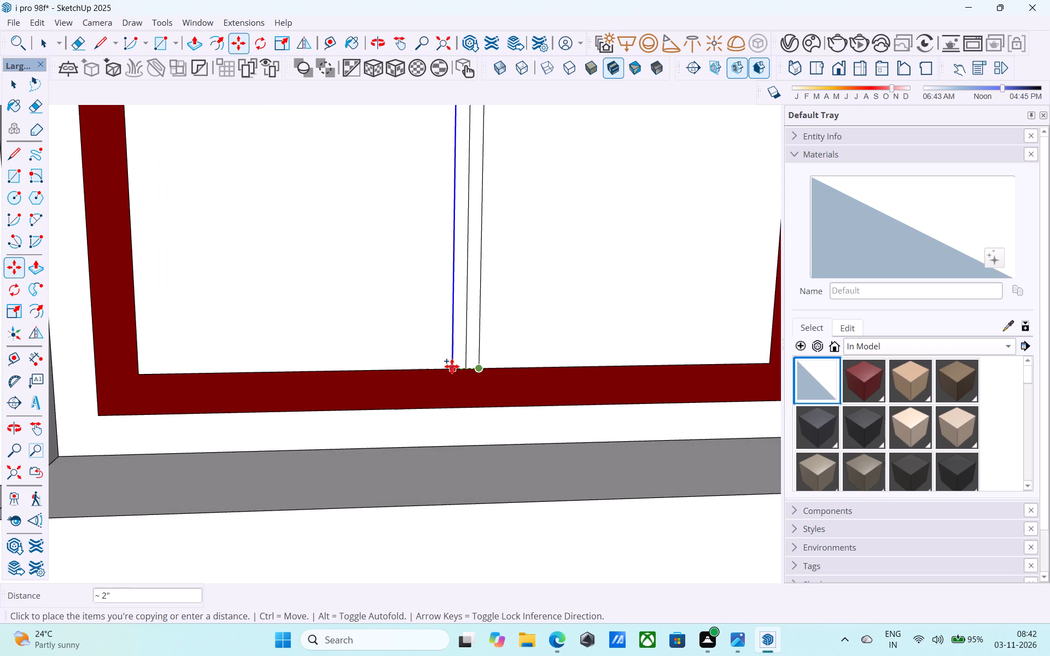
text(2")
key(Return)
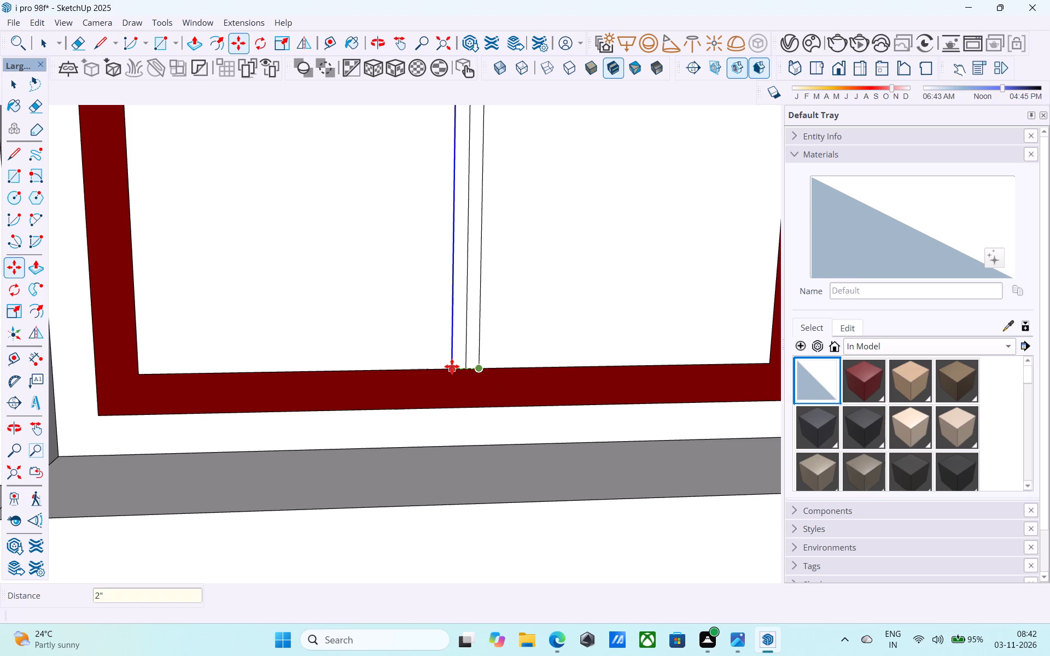
key(space)
Draw a horizontal centre line between the side bands of the fourth upper floor's tall window.
scroll(452, 366, down, 12)
shift+middle_drag(452, 391, 559, 569)
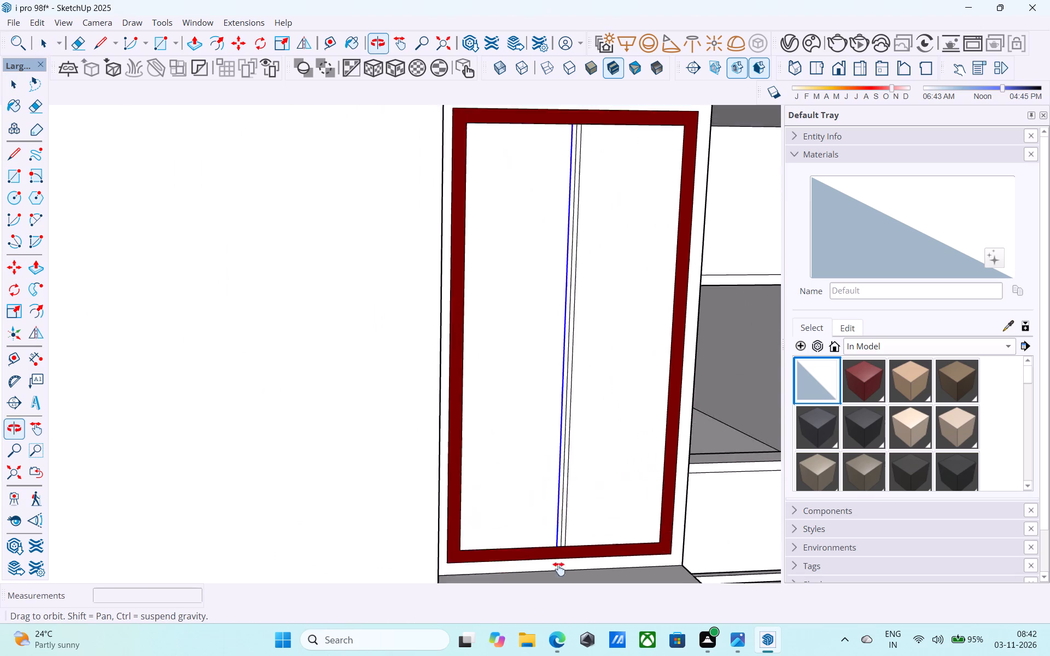
shift+middle_drag(559, 569, 427, 510)
middle_drag(570, 455, 682, 472)
key(l)
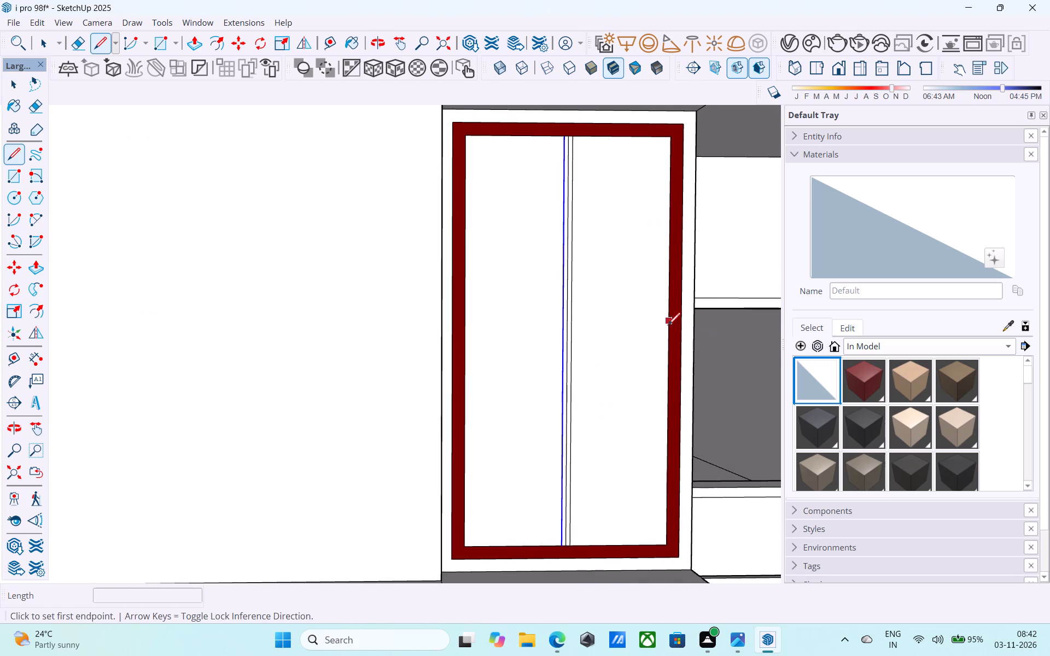
click(666, 344)
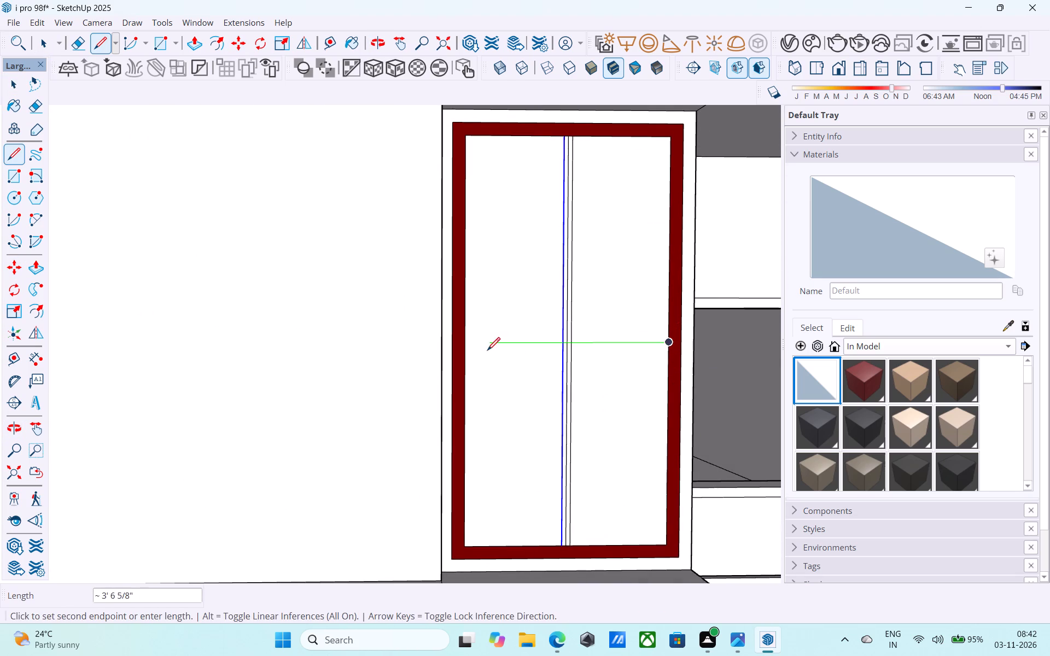
click(463, 342)
Start moving the horizontal centre line's two outer segments on the fourth upper floor's tall window.
key(space)
scroll(652, 343, up, 3)
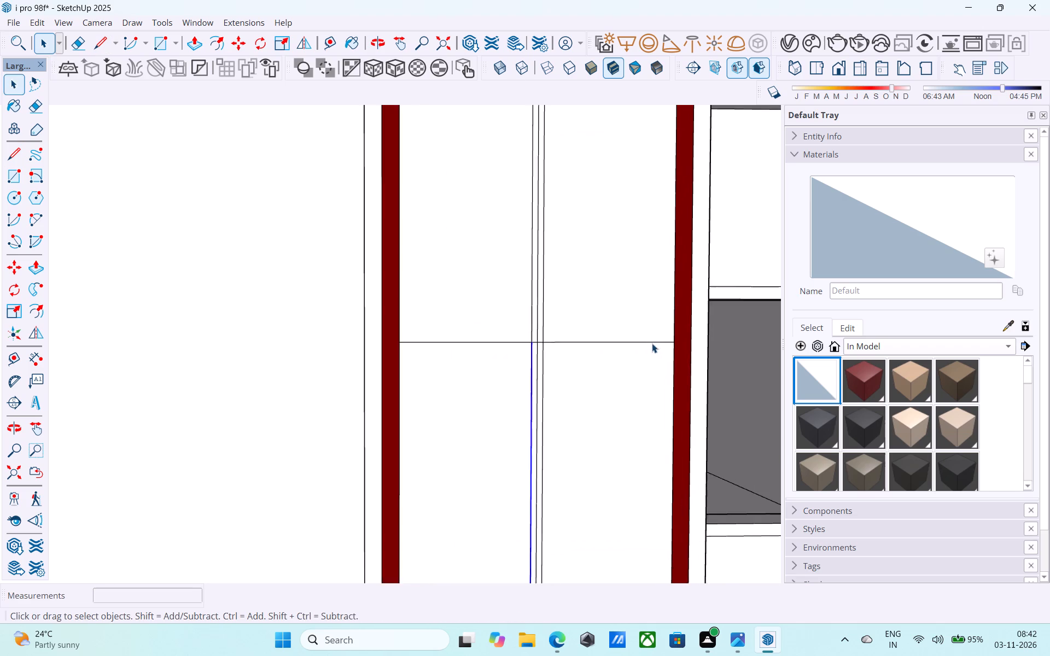
scroll(652, 343, up, 1)
click(647, 339)
click(649, 341)
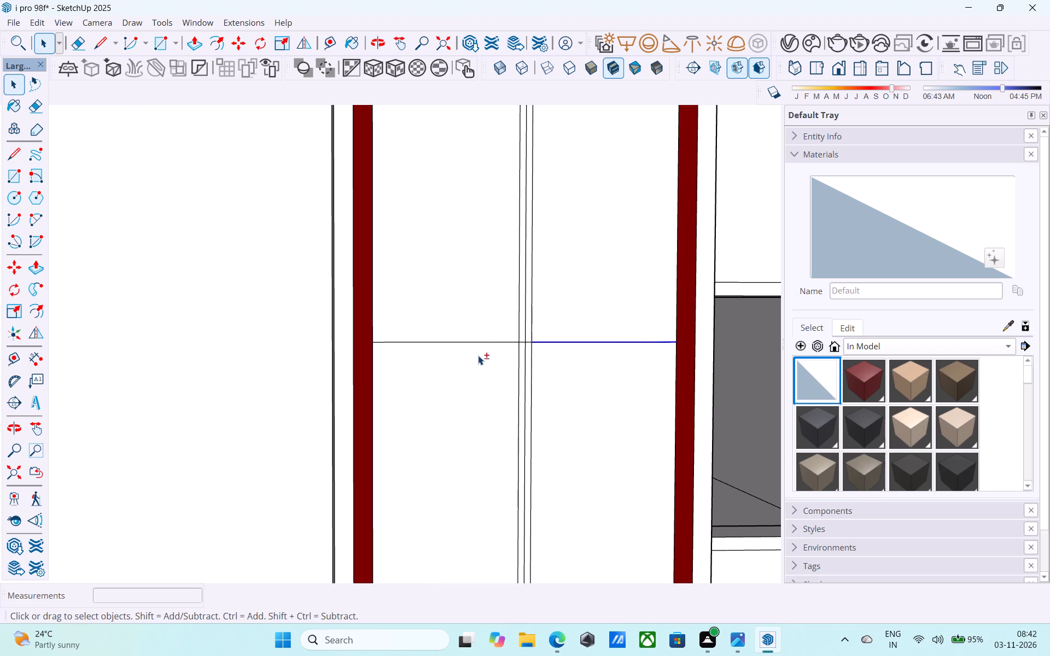
shift+click(482, 342)
key(m)
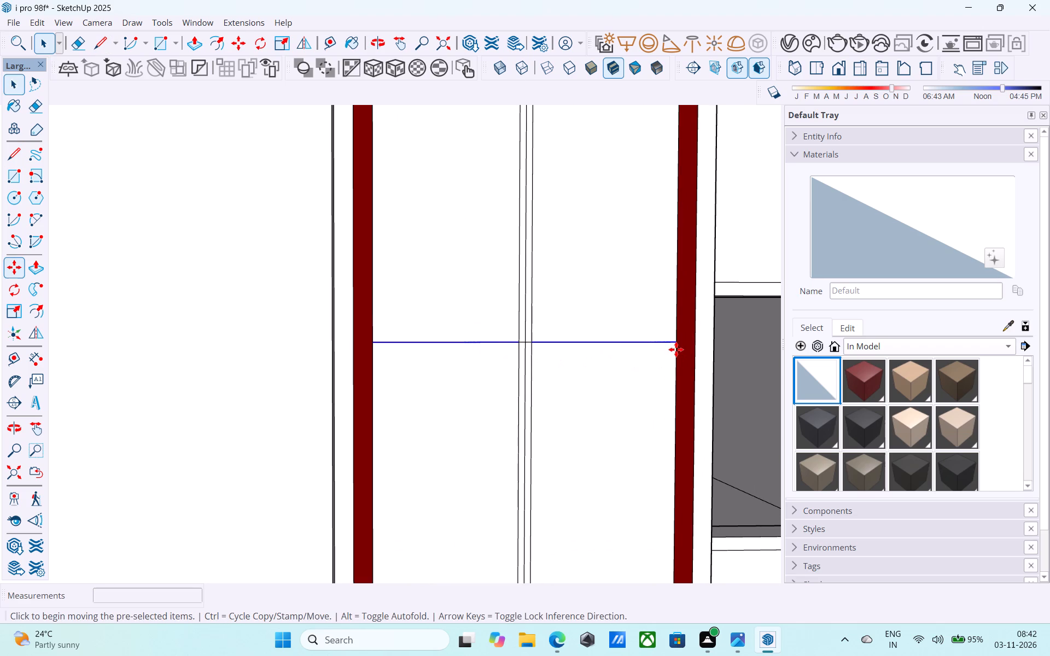
Copy the two outer segments of the horizontal centre line 2" upward on the fourth upper floor's tall window.
scroll(676, 349, up, 5)
click(680, 338)
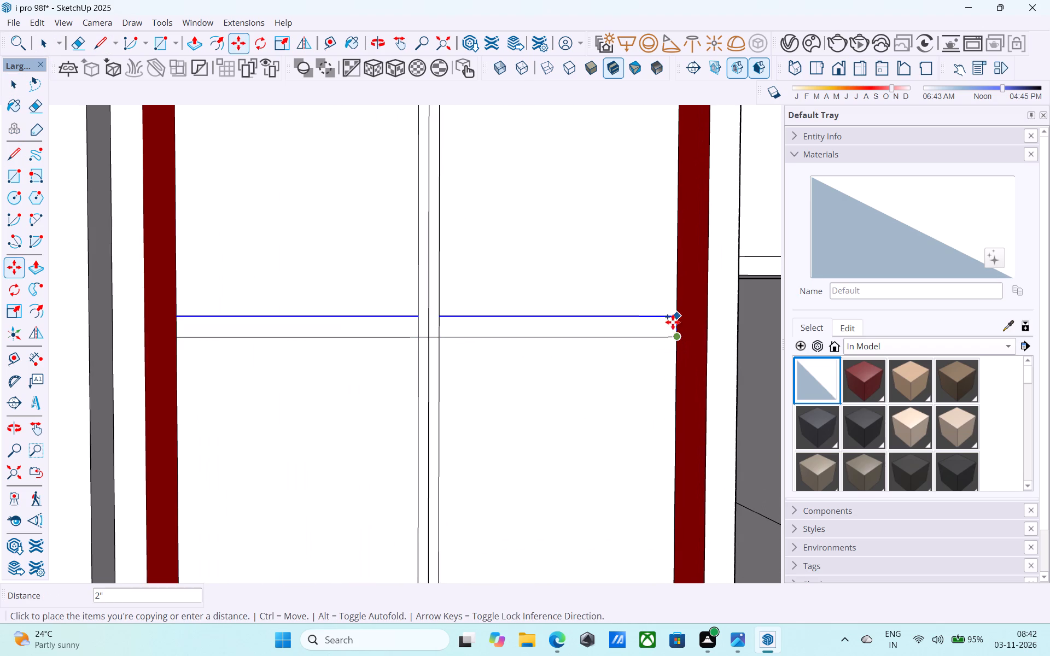
click(674, 321)
Erase the middle vertical line and the short lines inside the bar crossing on the fourth upper floor's tall window.
key(e)
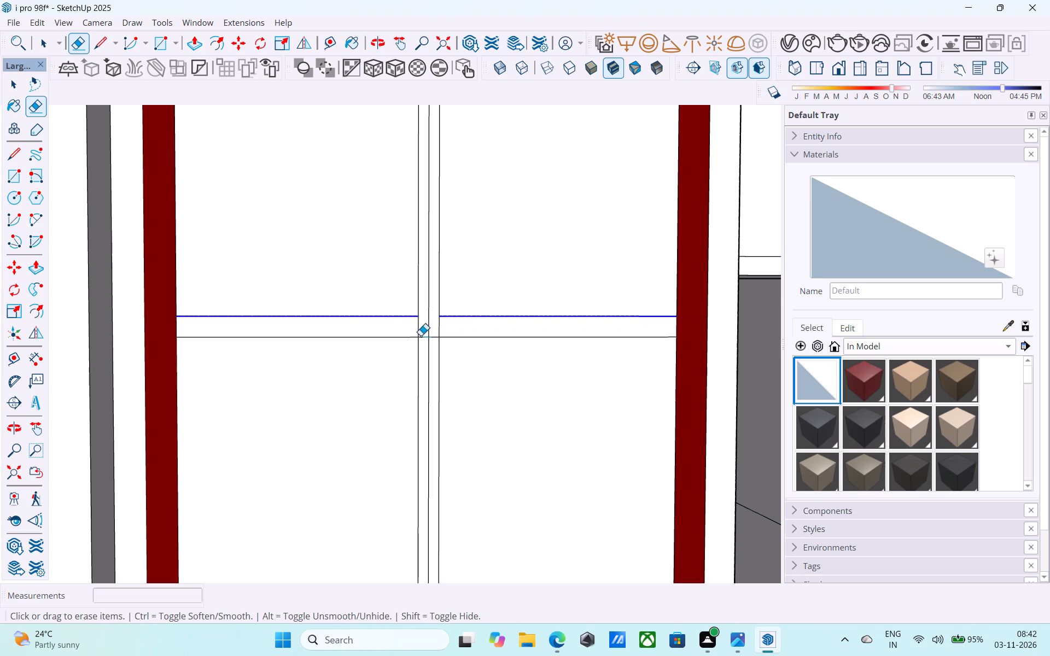
click(428, 334)
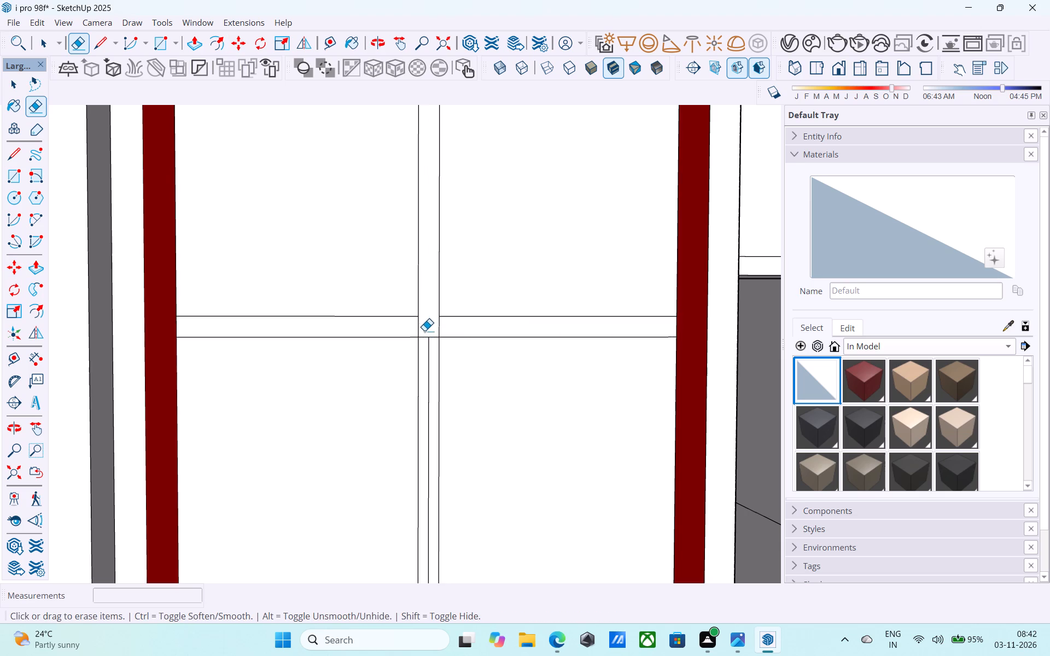
drag(421, 329, 416, 329)
click(435, 331)
drag(429, 333, 428, 358)
scroll(429, 351, down, 5)
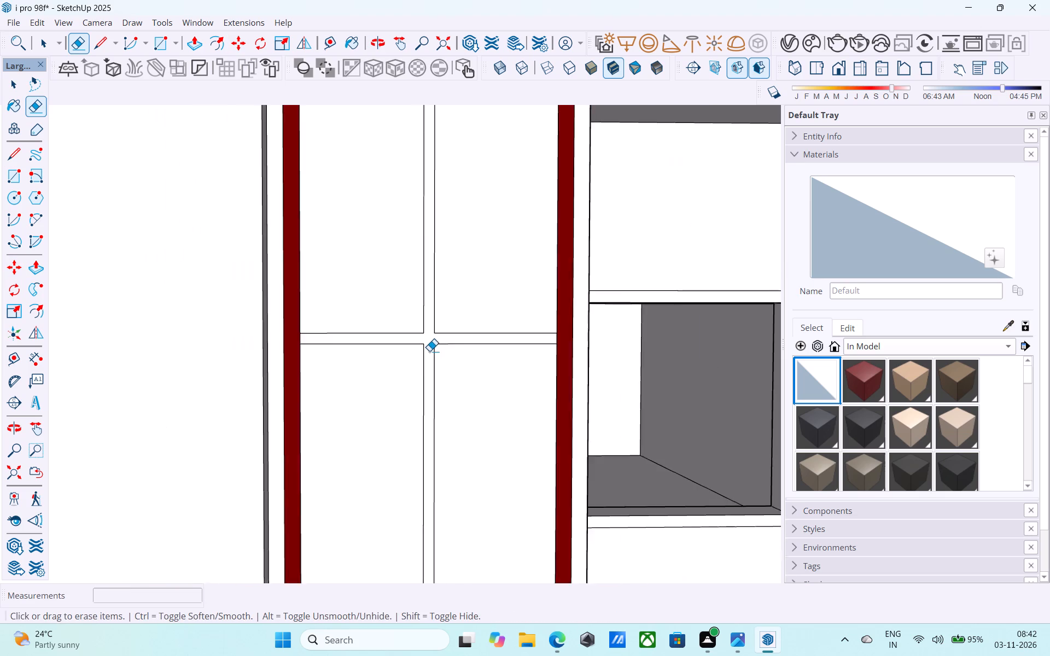
scroll(429, 351, down, 20)
scroll(429, 351, down, 2)
key(space)
Copy both halves of the vertical centre line of the third upper floor's tall window 1" to its right.
scroll(420, 424, up, 16)
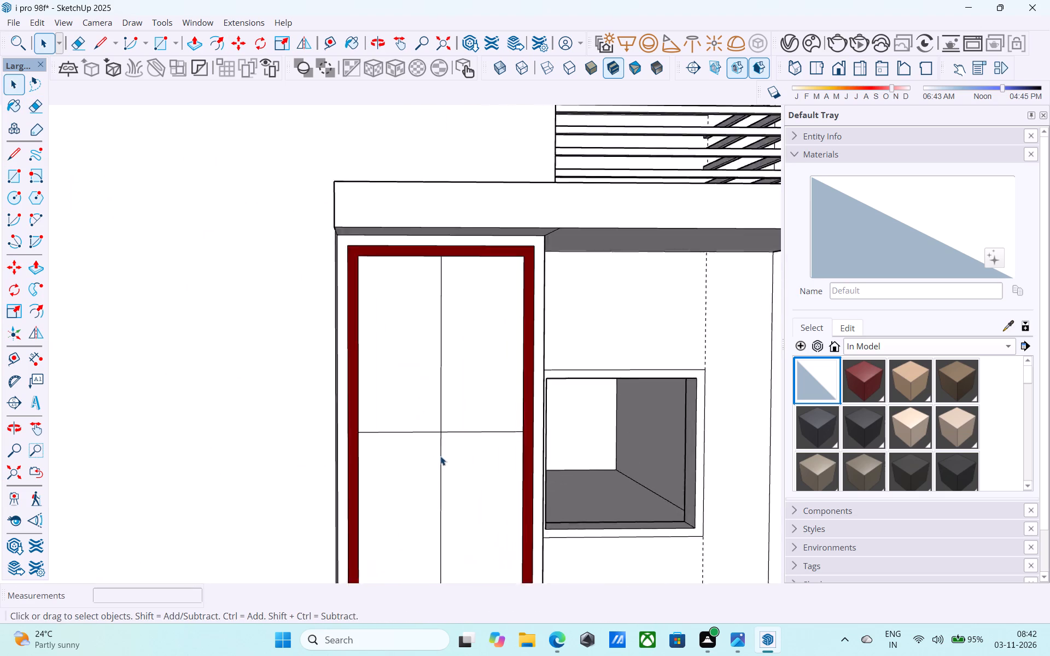
click(442, 459)
shift+middle_drag(442, 459, 441, 432)
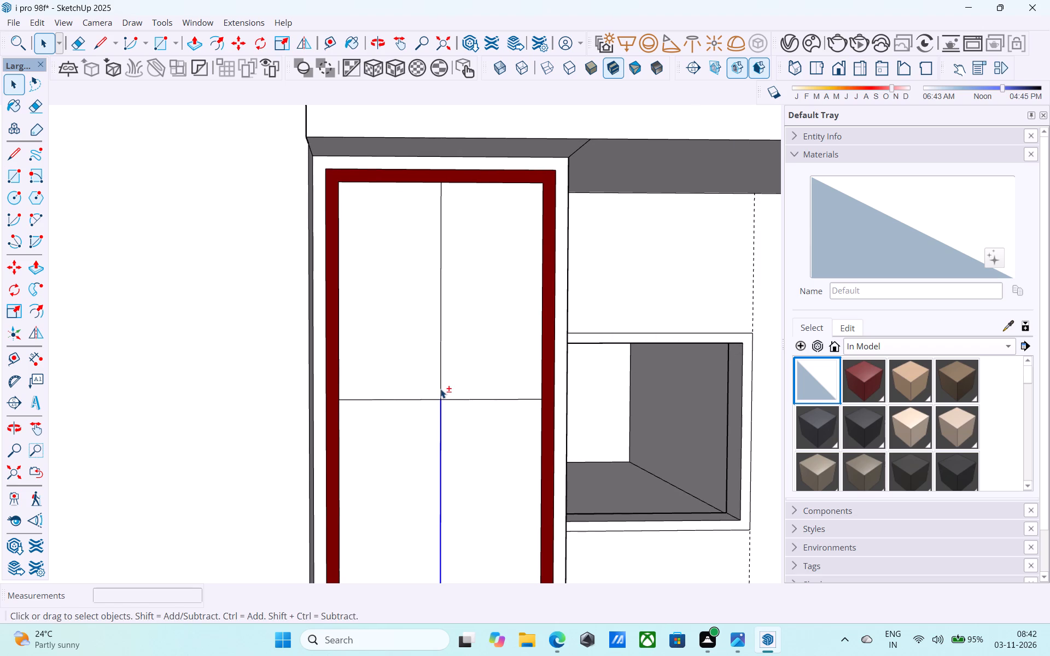
shift+click(440, 389)
shift+scroll(451, 461, down, 6)
shift+middle_drag(447, 457, 475, 311)
key(m)
scroll(451, 402, up, 5)
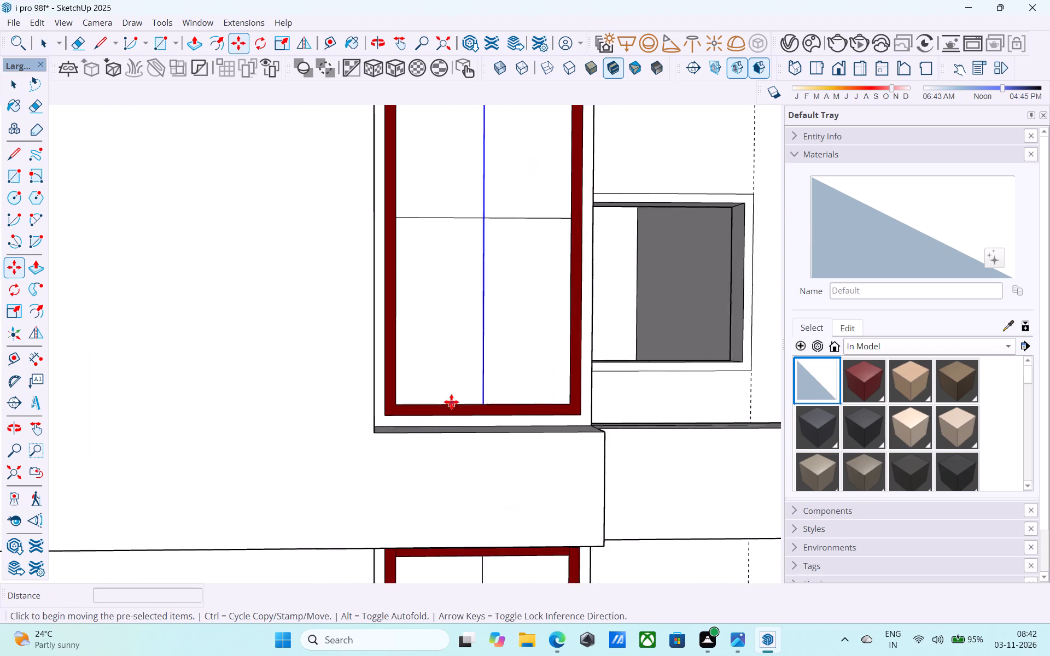
click(485, 403)
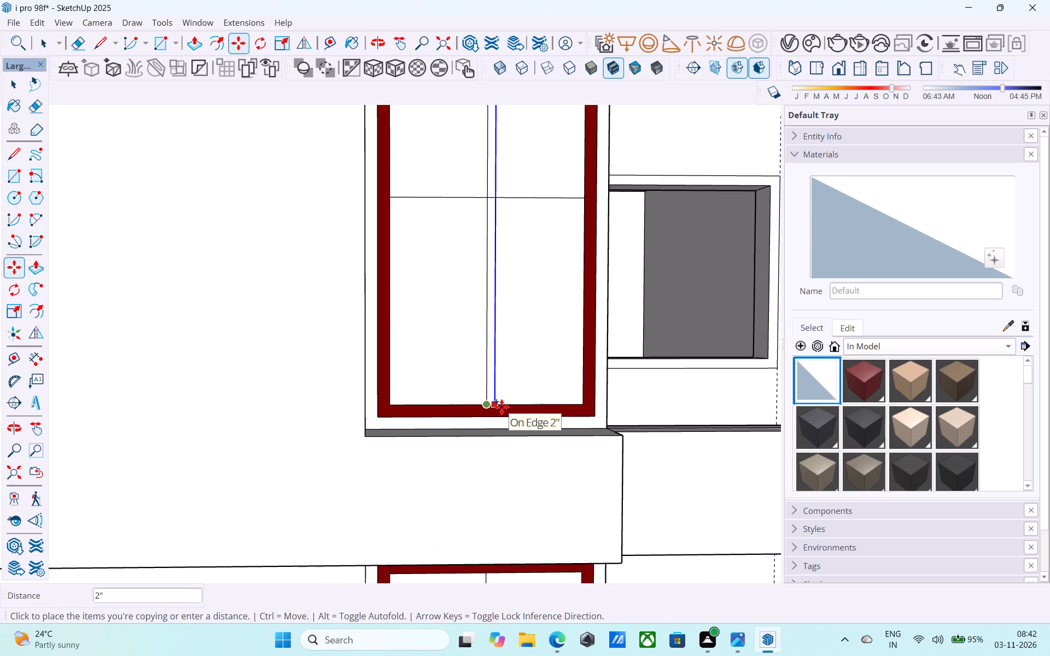
text(1")
key(Return)
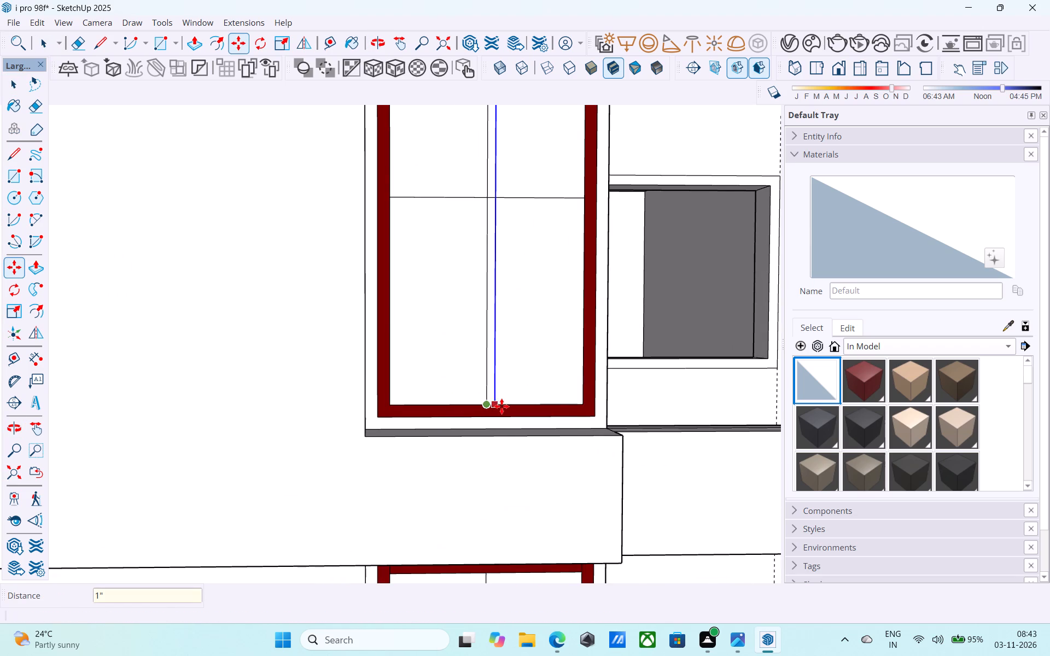
scroll(495, 409, up, 11)
key(space)
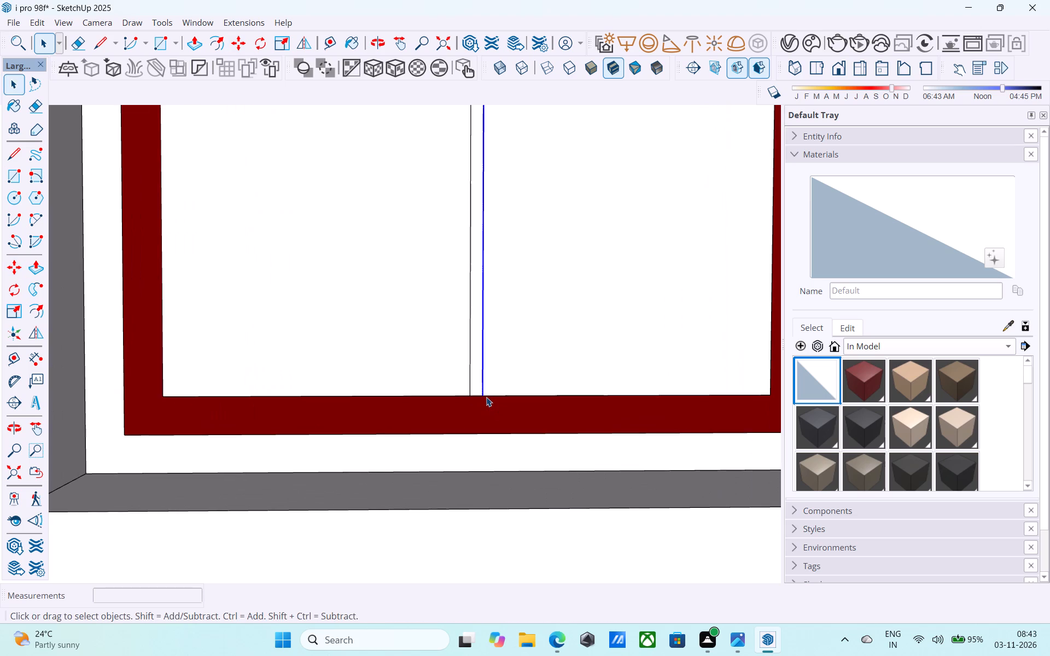
Copy the offset vertical line 2" back to the left, past the centre line of the third upper floor's tall window.
key(m)
scroll(486, 397, up, 3)
click(482, 396)
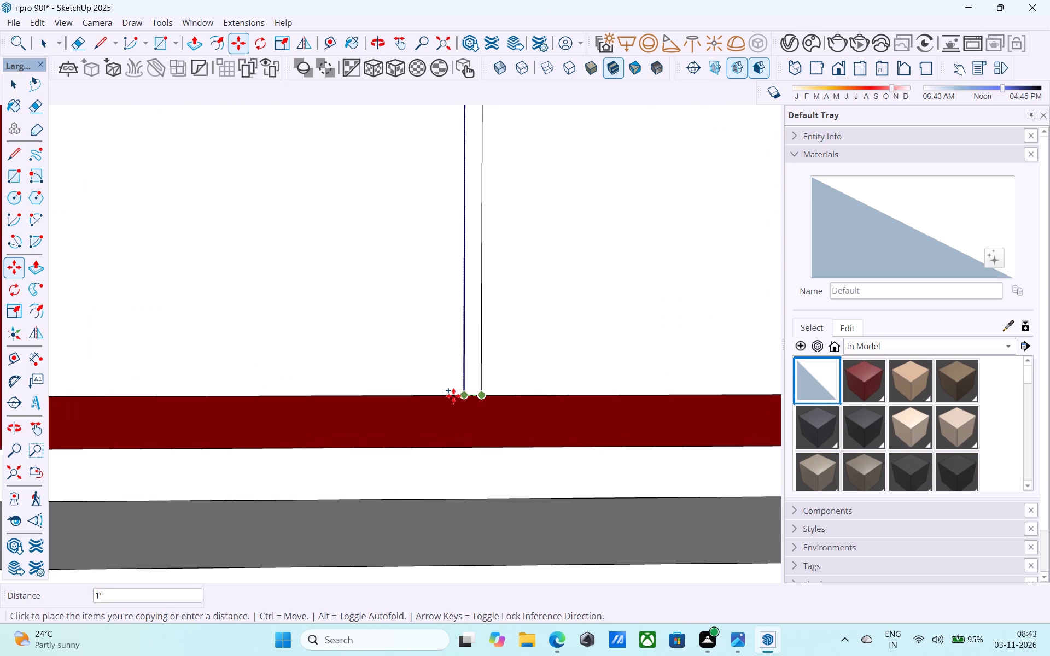
key(2)
key(shift+quotedbl)
key(Return)
key(space)
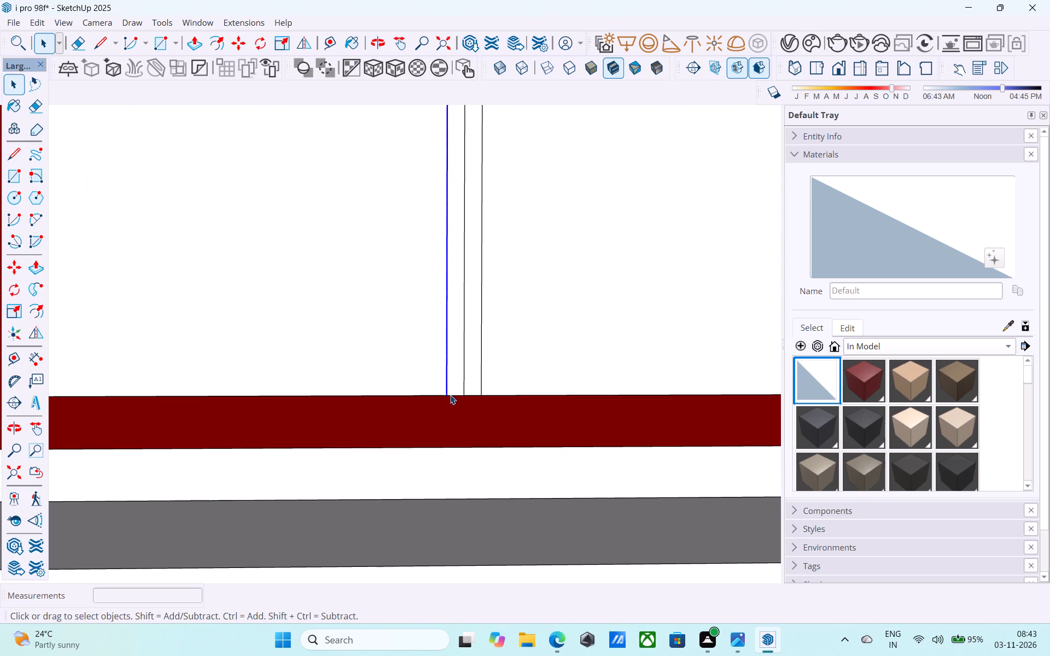
Copy the horizontal centre line's two outer segments 2" upward on the third upper floor's tall window.
key(e)
scroll(464, 390, down, 14)
shift+middle_drag(469, 402, 487, 478)
shift+scroll(556, 402, down, 1)
shift+middle_drag(555, 406, 540, 456)
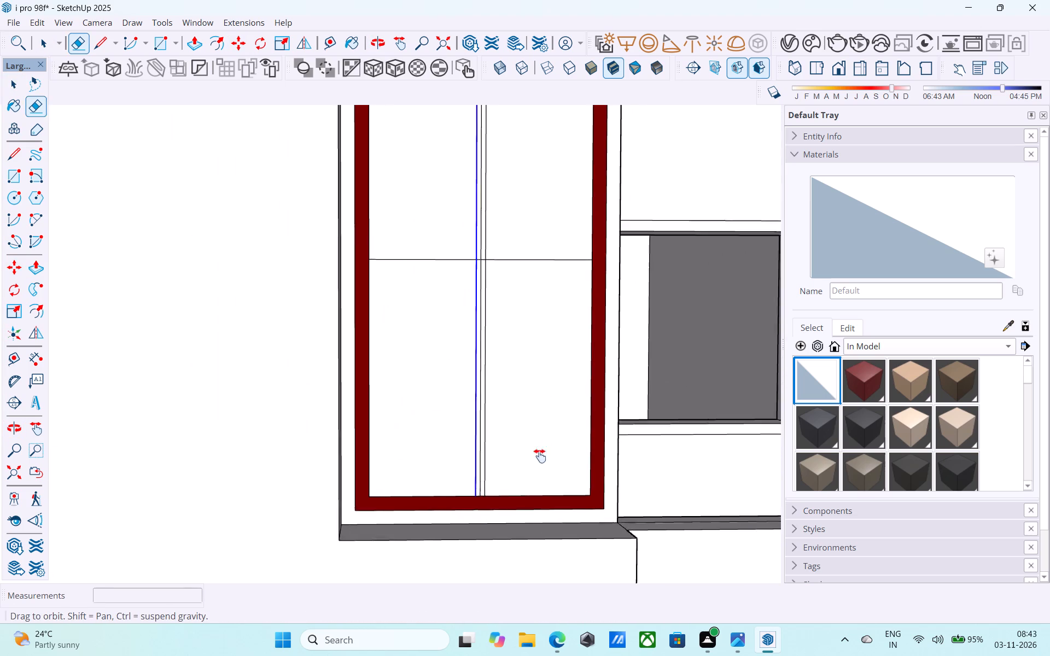
shift+middle_drag(540, 456, 466, 534)
key(space)
scroll(520, 378, up, 3)
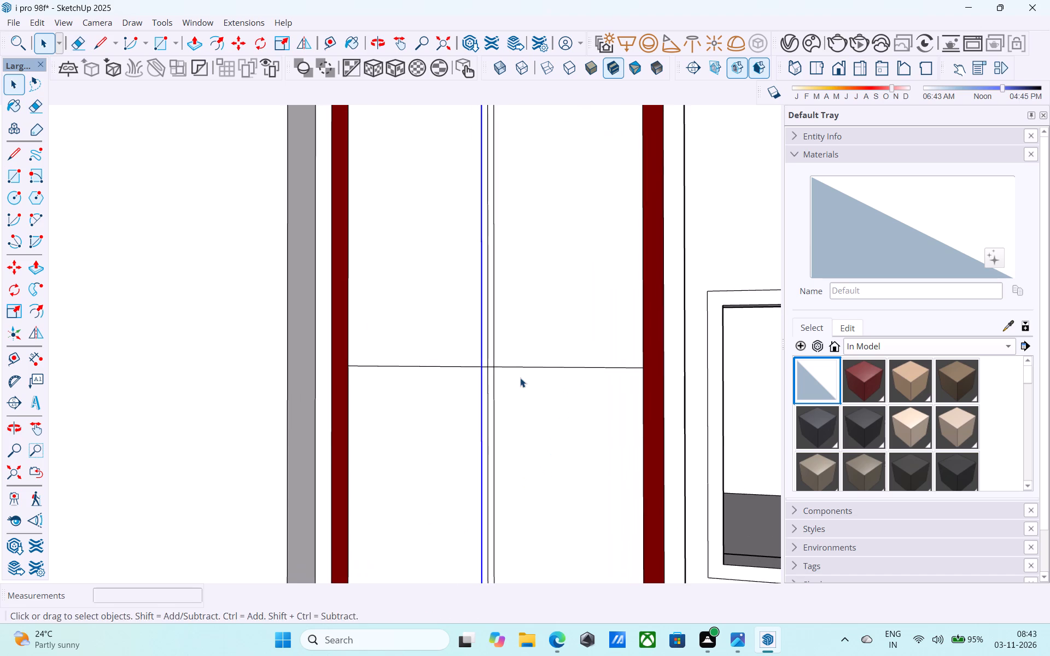
shift+middle_drag(520, 378, 516, 371)
scroll(516, 371, up, 5)
click(504, 353)
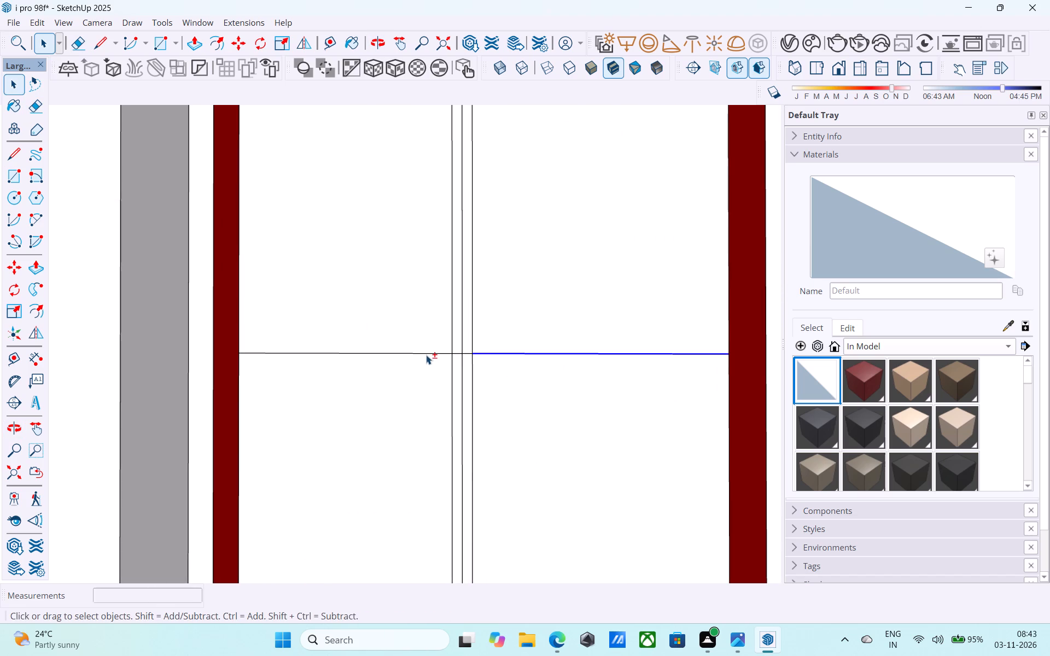
shift+click(425, 354)
shift+scroll(426, 354, down, 6)
shift+middle_drag(587, 432, 523, 390)
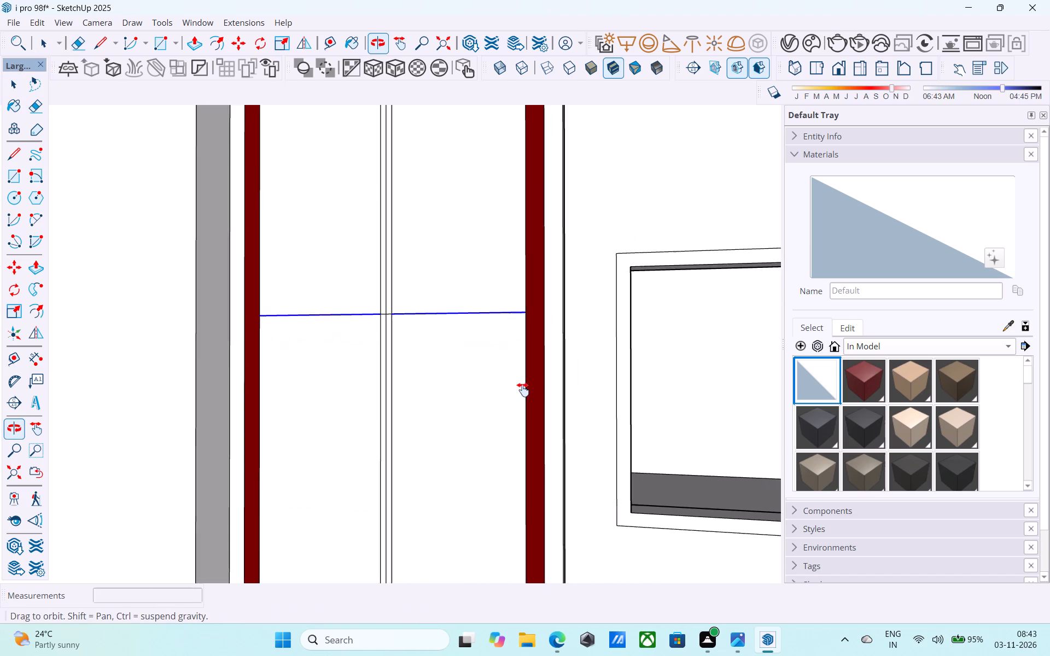
shift+middle_drag(523, 390, 631, 437)
key(m)
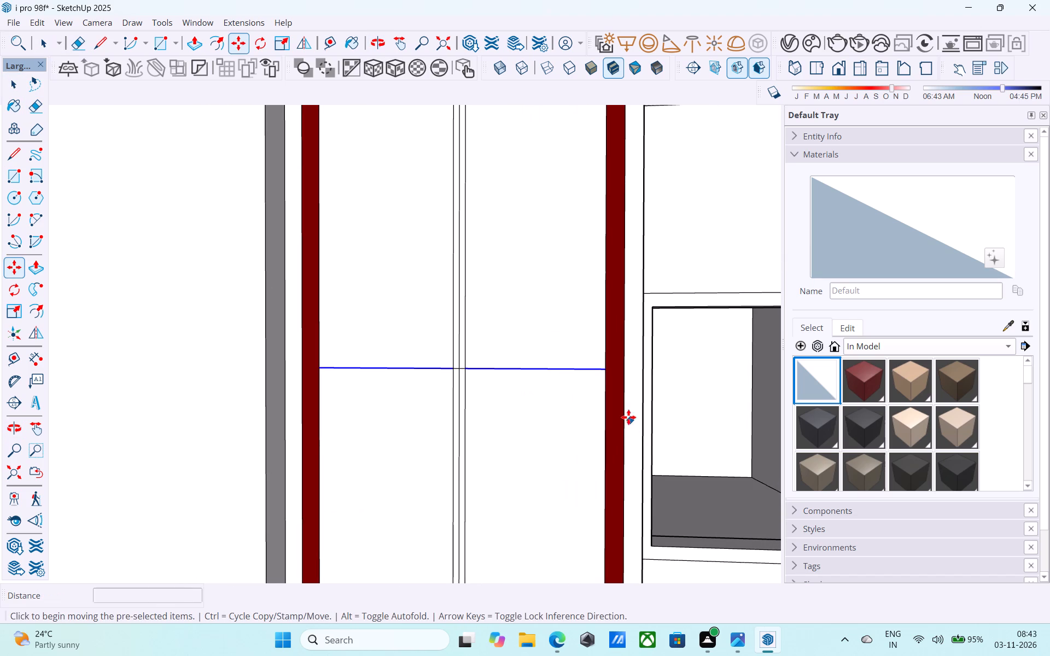
click(604, 372)
click(602, 359)
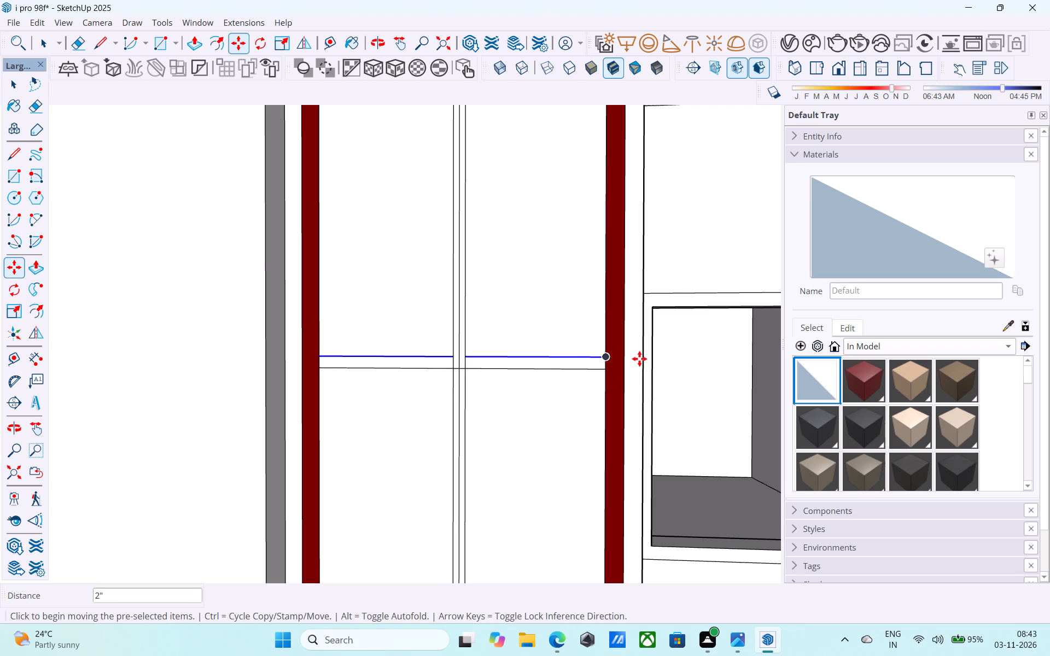
Erase the middle vertical line and the short lines inside the bar crossing on the third upper floor's tall window.
scroll(452, 376, up, 4)
key(e)
scroll(452, 376, up, 4)
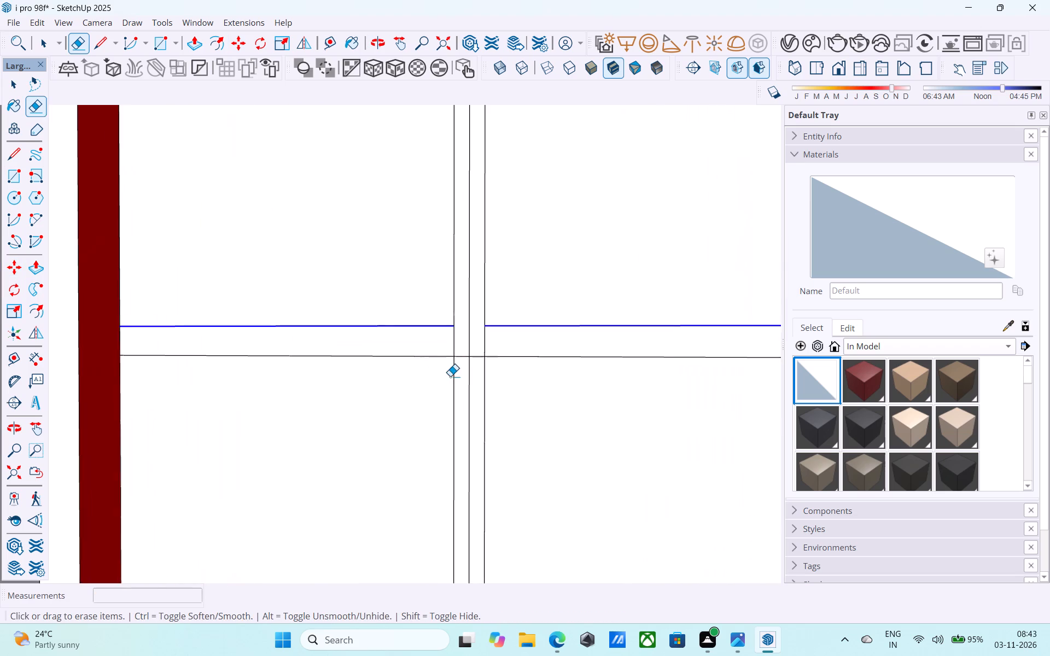
scroll(450, 376, up, 4)
drag(459, 341, 442, 331)
drag(474, 343, 471, 354)
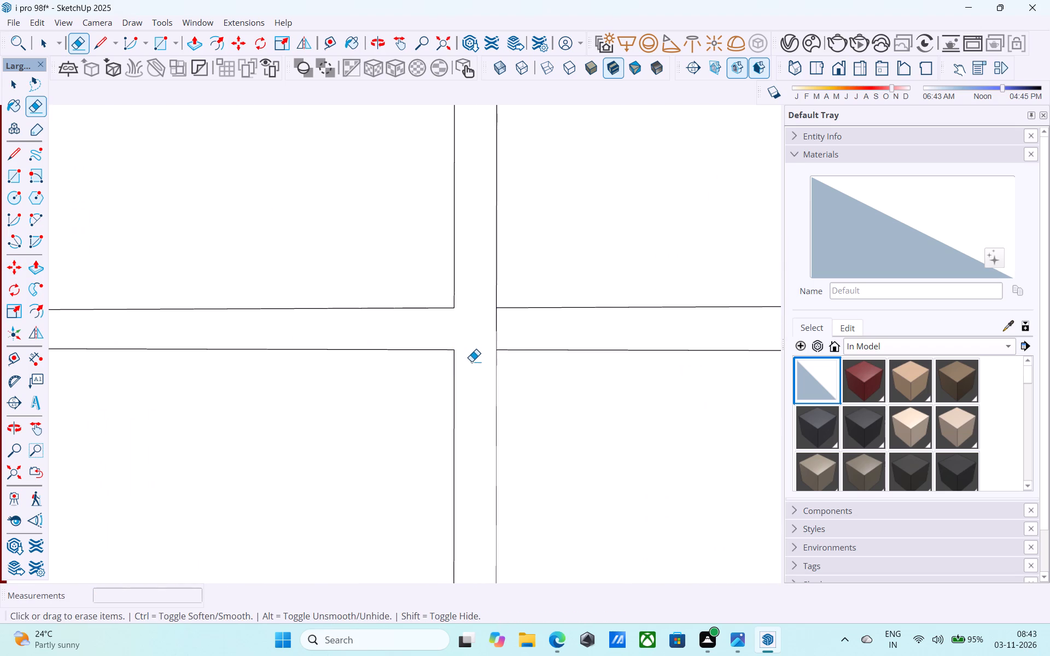
scroll(471, 365, down, 11)
drag(482, 359, 476, 359)
scroll(464, 371, down, 6)
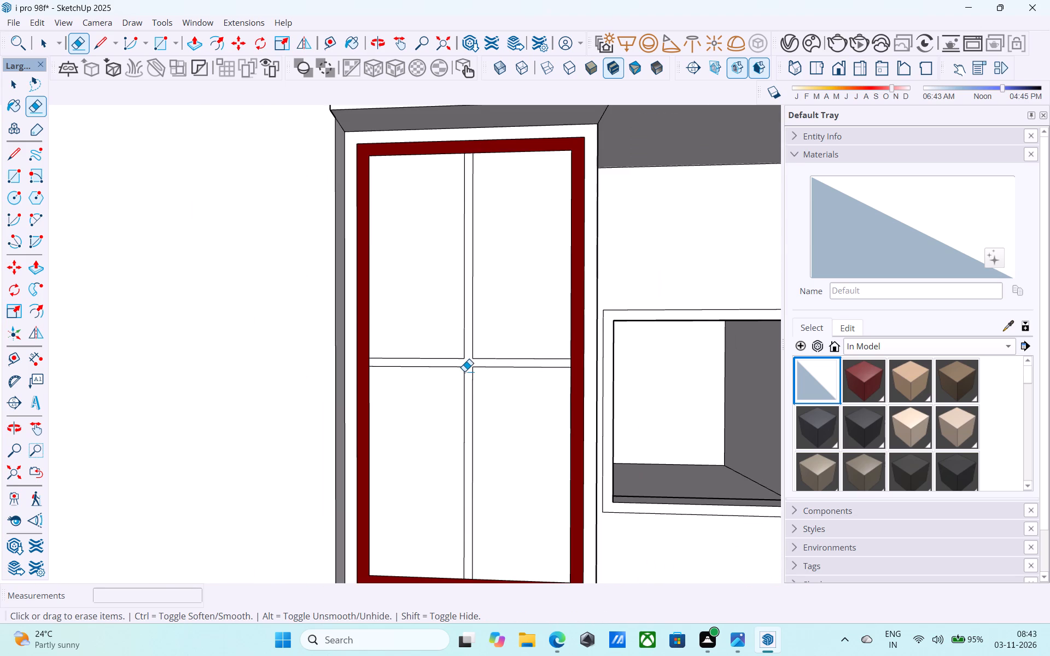
scroll(464, 372, down, 13)
key(space)
Copy both halves of the vertical centre line of the second upper floor's tall window 1" to its right.
scroll(463, 372, down, 10)
shift+middle_drag(463, 389, 475, 342)
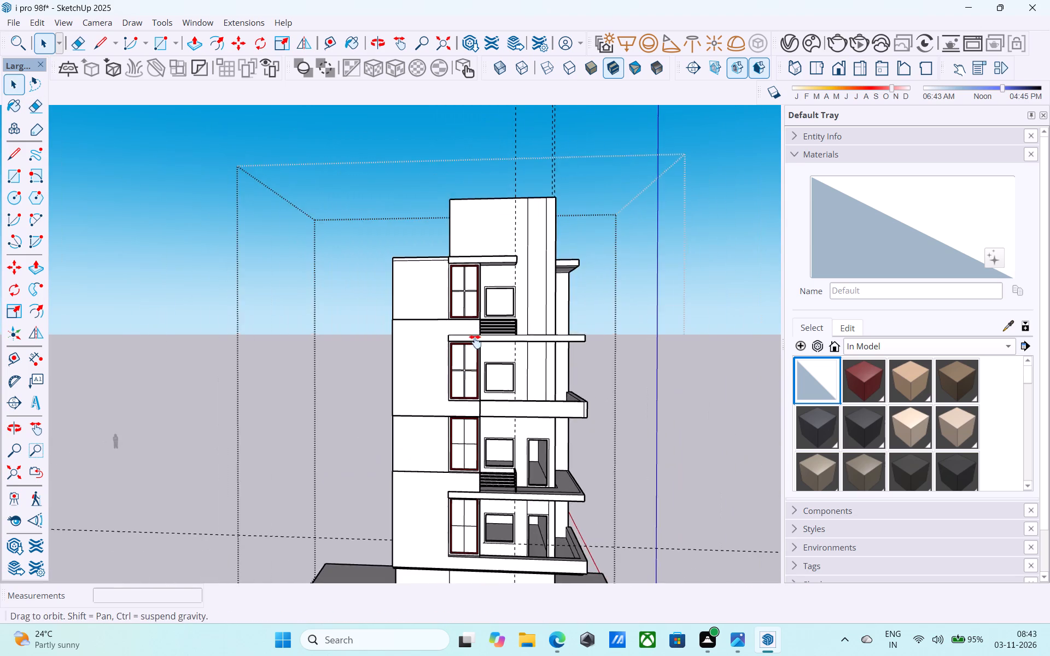
shift+middle_drag(475, 342, 488, 288)
scroll(483, 347, up, 13)
shift+middle_drag(505, 372, 398, 396)
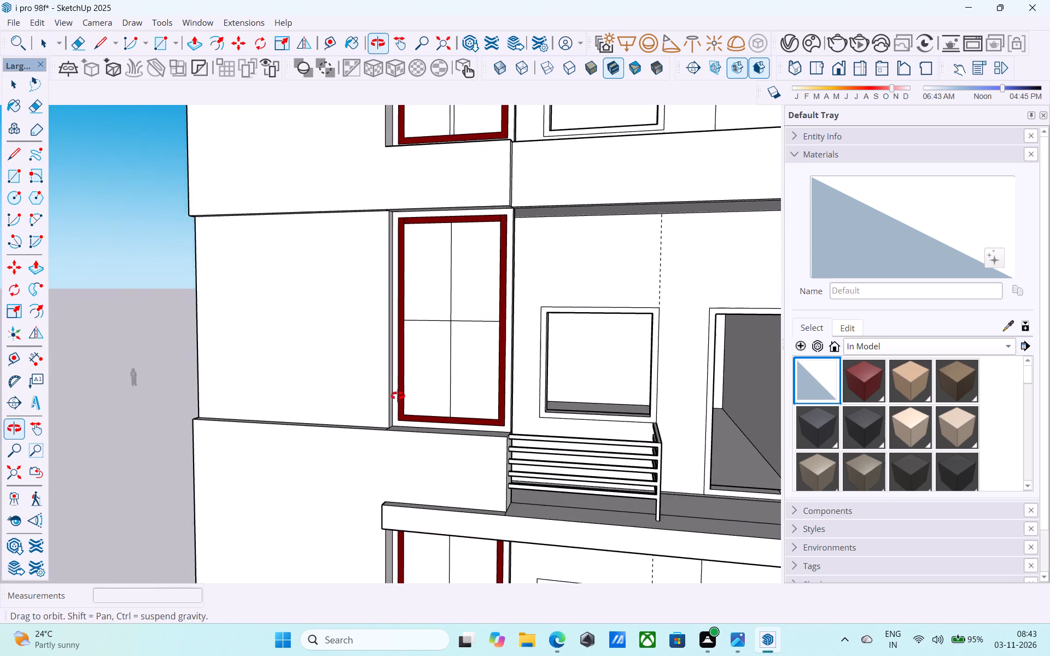
shift+middle_drag(398, 396, 398, 396)
scroll(448, 375, up, 4)
scroll(462, 359, down, 5)
shift+middle_drag(462, 359, 468, 372)
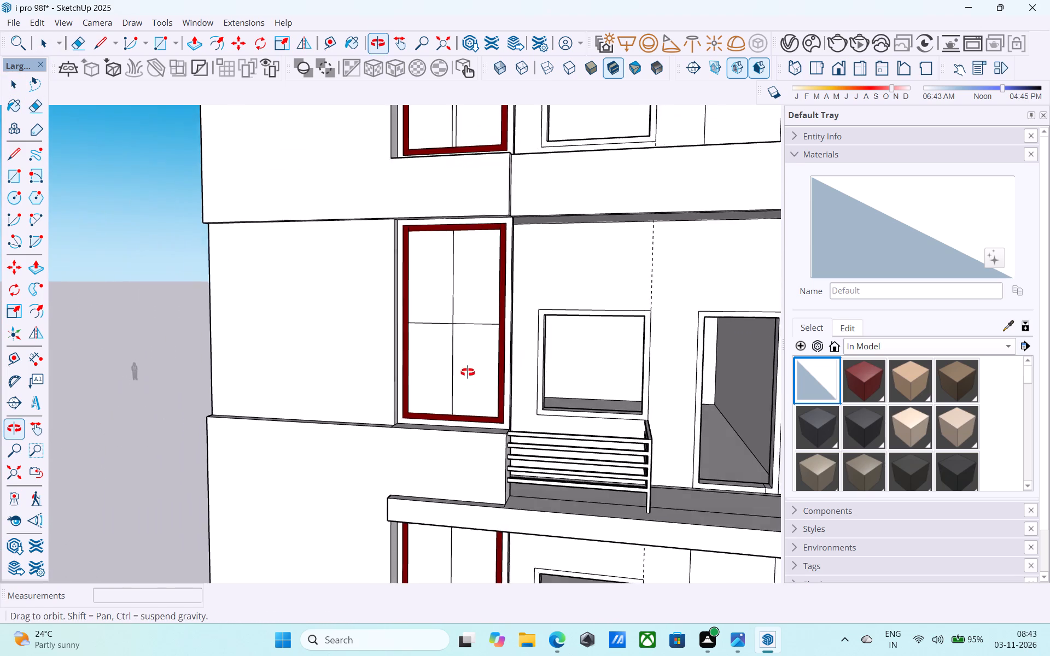
shift+middle_drag(468, 372, 483, 380)
scroll(469, 352, up, 3)
click(447, 334)
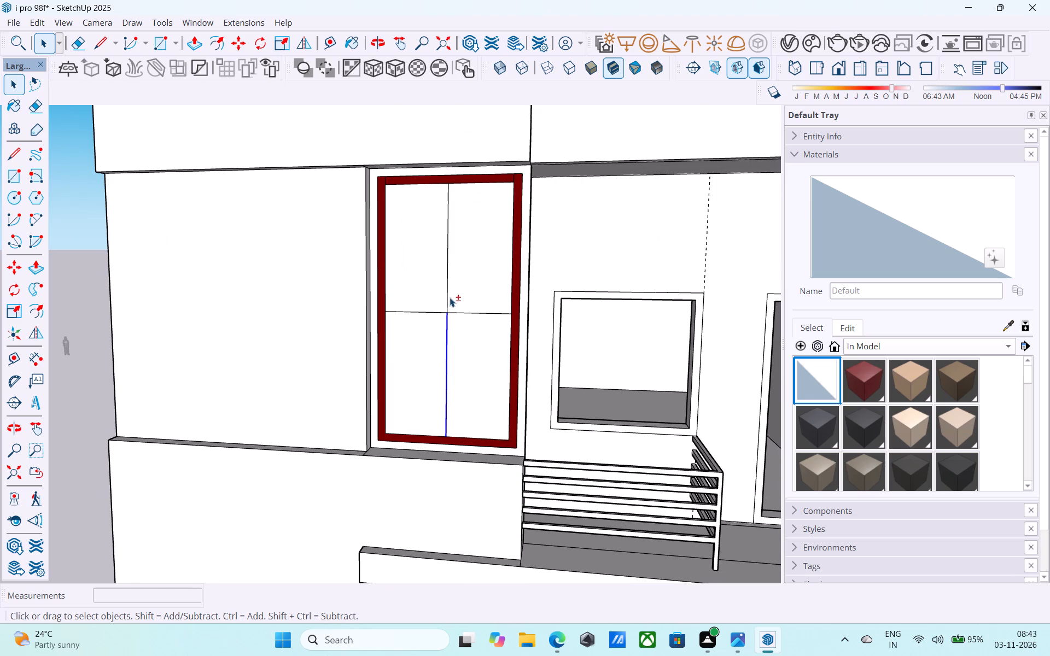
shift+click(447, 294)
shift+scroll(447, 295, down, 6)
shift+middle_drag(425, 382, 424, 372)
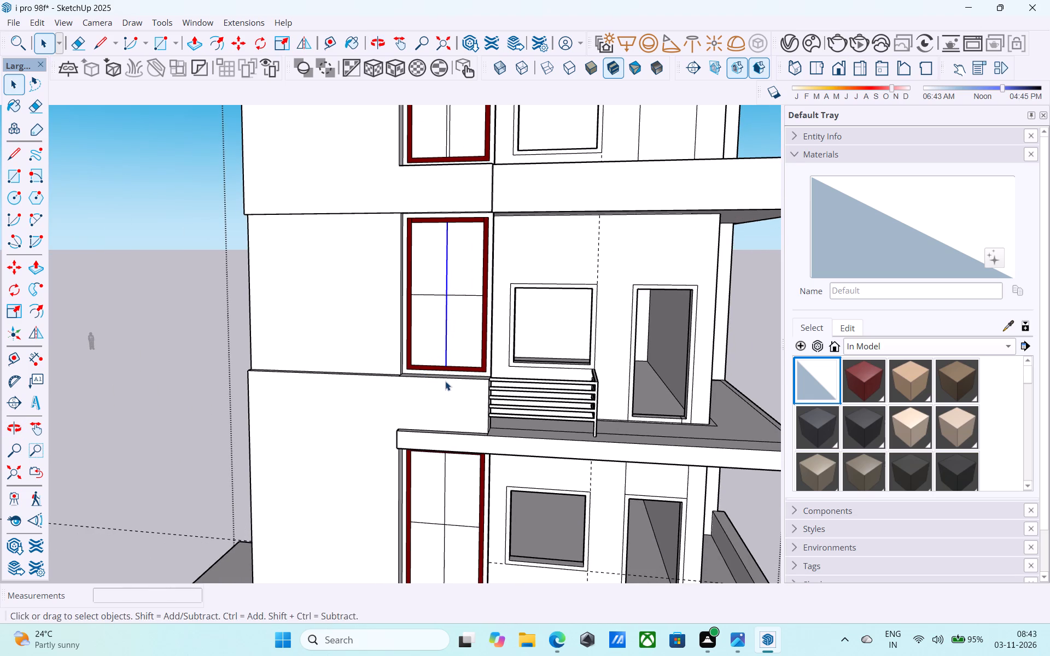
key(m)
ctrl+scroll(450, 365, up, 17)
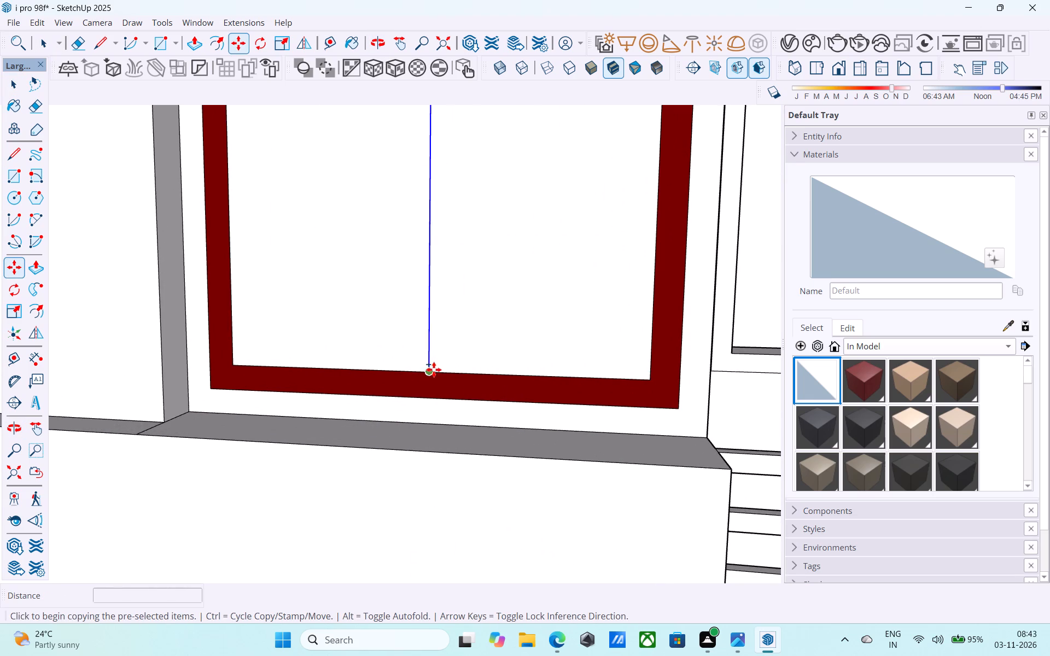
click(433, 370)
scroll(440, 374, up, 5)
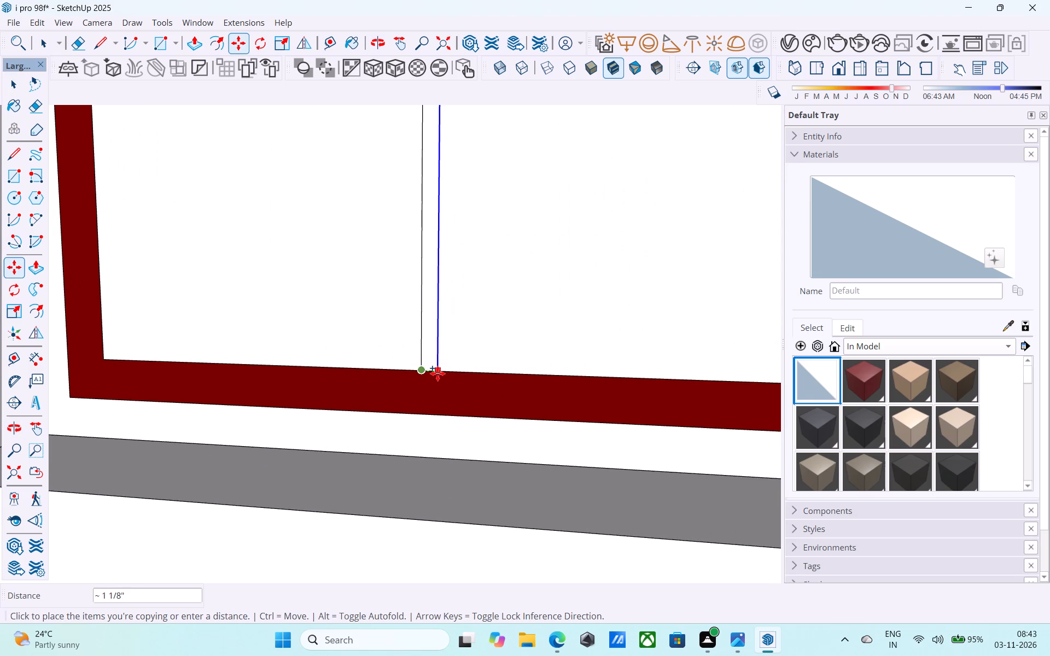
text(1")
key(Return)
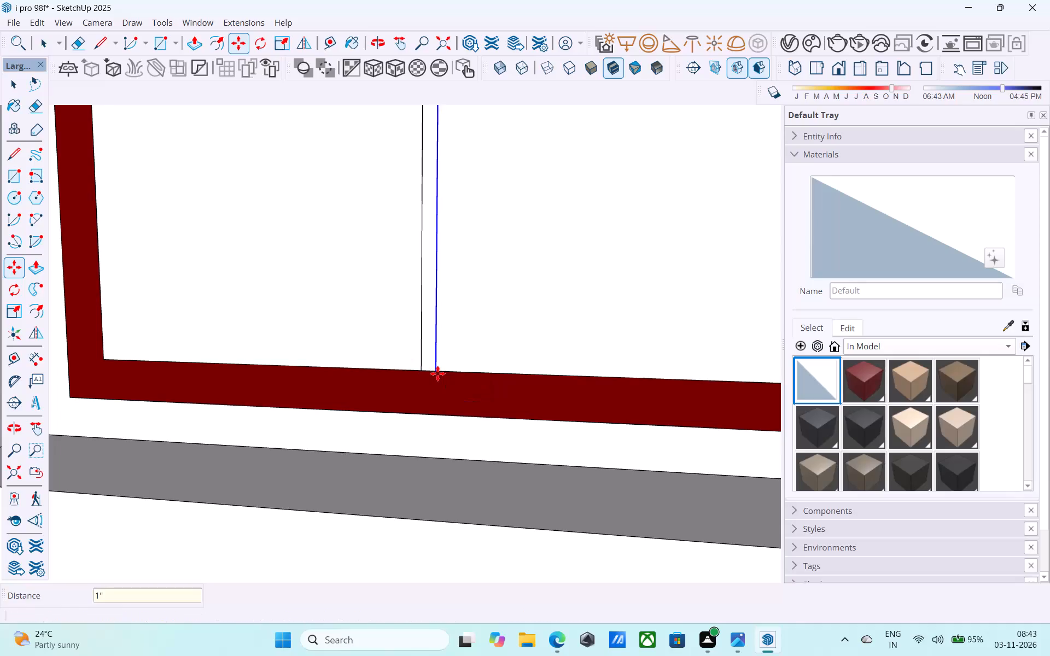
key(space)
Copy the offset vertical line 2" back to the left, past the centre line of the second upper floor's tall window.
text(m)
scroll(437, 373, up, 3)
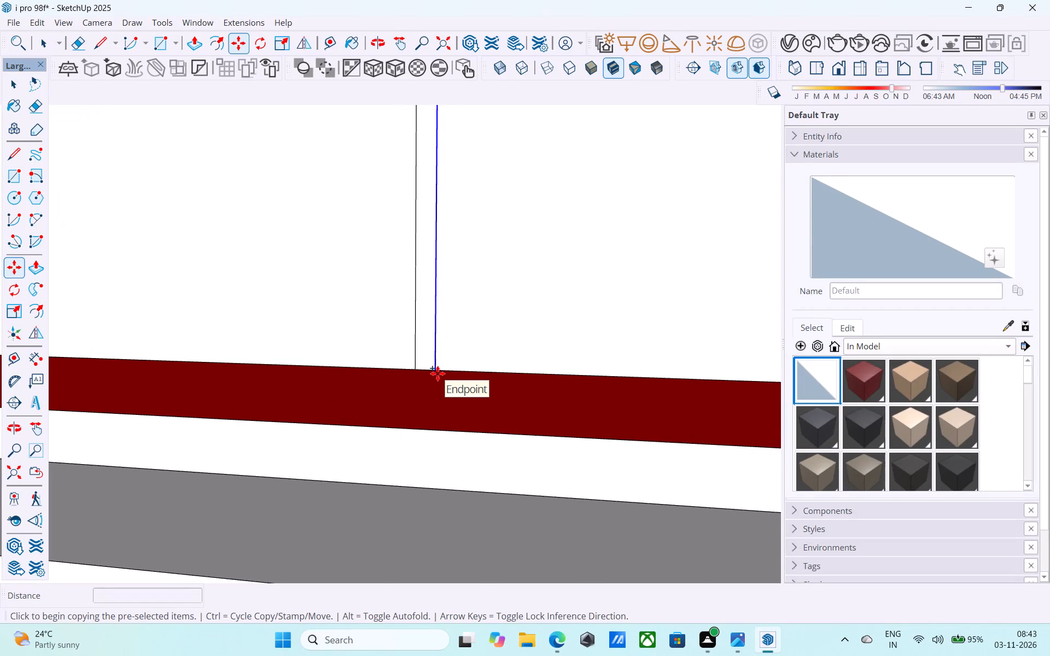
click(433, 370)
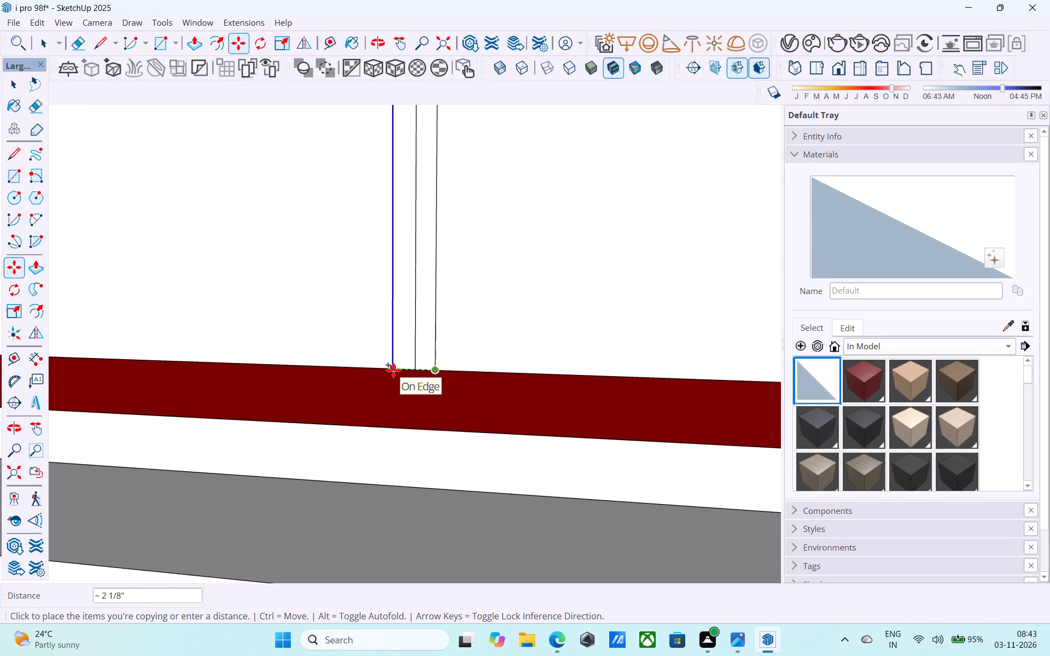
text(2")
key(Return)
key(space)
Erase the middle vertical line and the horizontal piece between the vertical bar's edges on the second upper floor's tall window.
text(e)
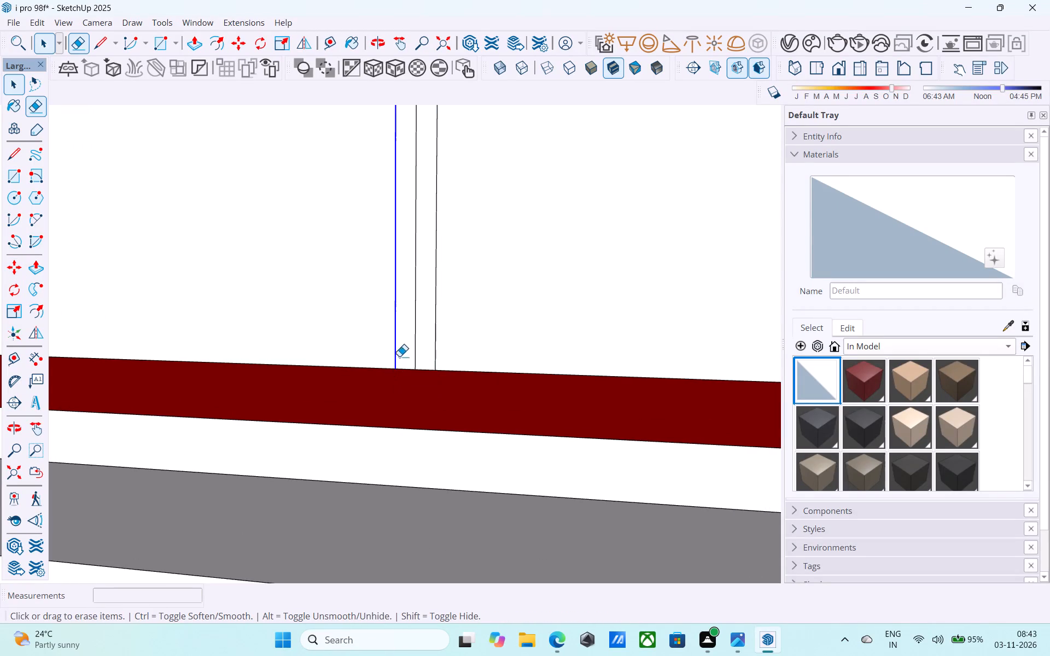
drag(415, 344, 420, 341)
scroll(424, 344, down, 19)
shift+middle_drag(417, 349, 441, 491)
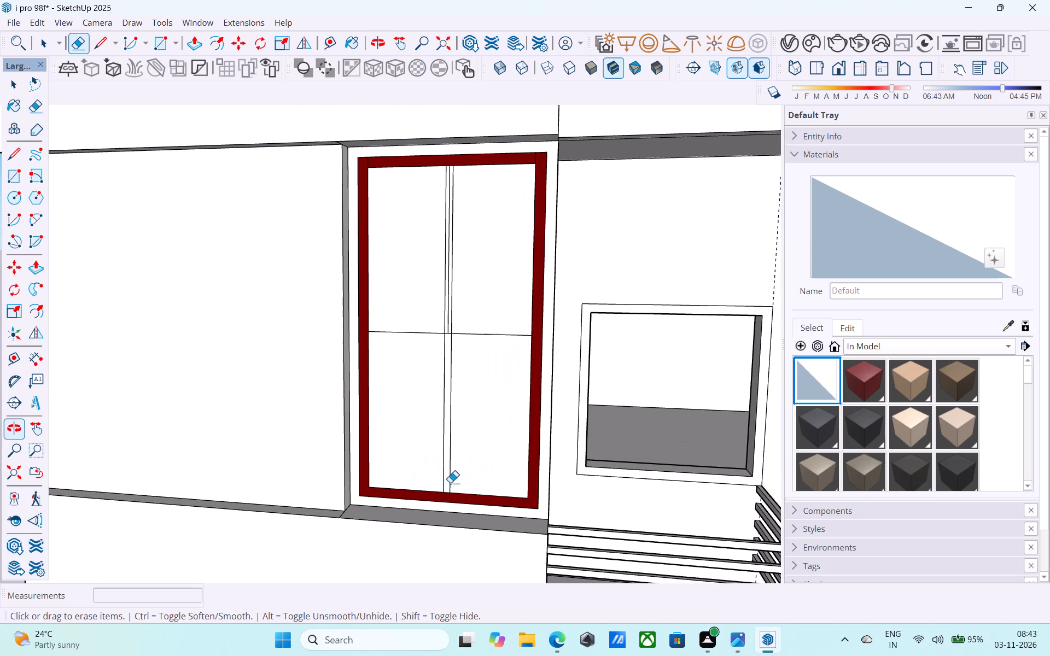
scroll(440, 324, up, 11)
click(458, 329)
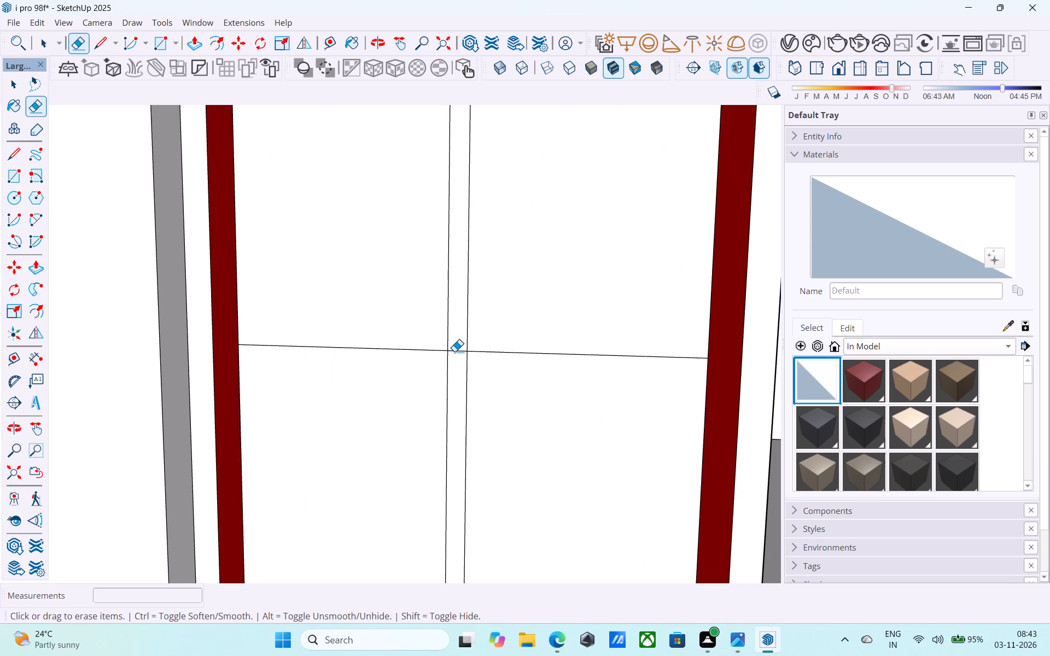
click(454, 352)
scroll(456, 350, down, 3)
scroll(456, 350, up, 1)
scroll(456, 350, down, 2)
key(space)
Copy both halves of the horizontal centre line of the second upper floor's tall window 2" upward.
scroll(477, 350, up, 3)
click(477, 350)
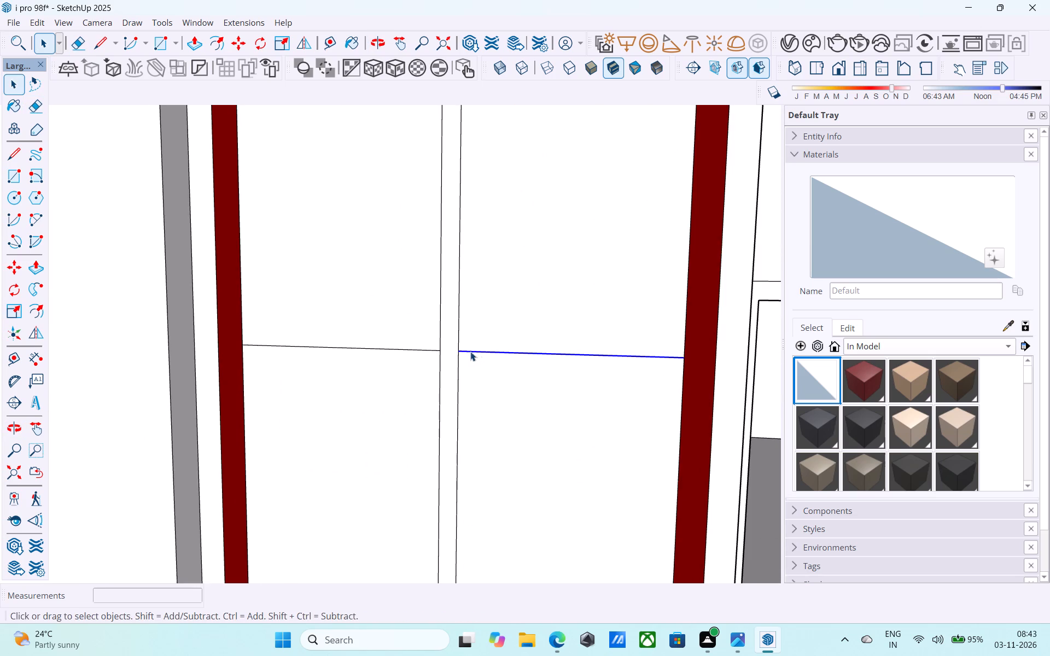
shift+click(412, 350)
shift+scroll(401, 349, down, 4)
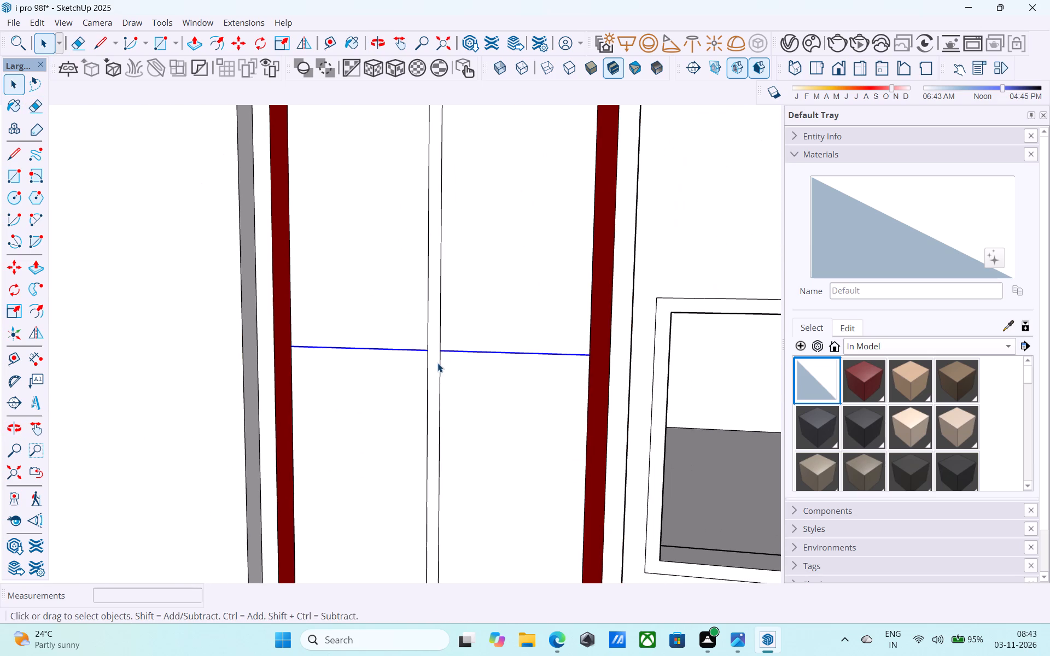
key(m)
scroll(440, 359, up, 5)
click(440, 345)
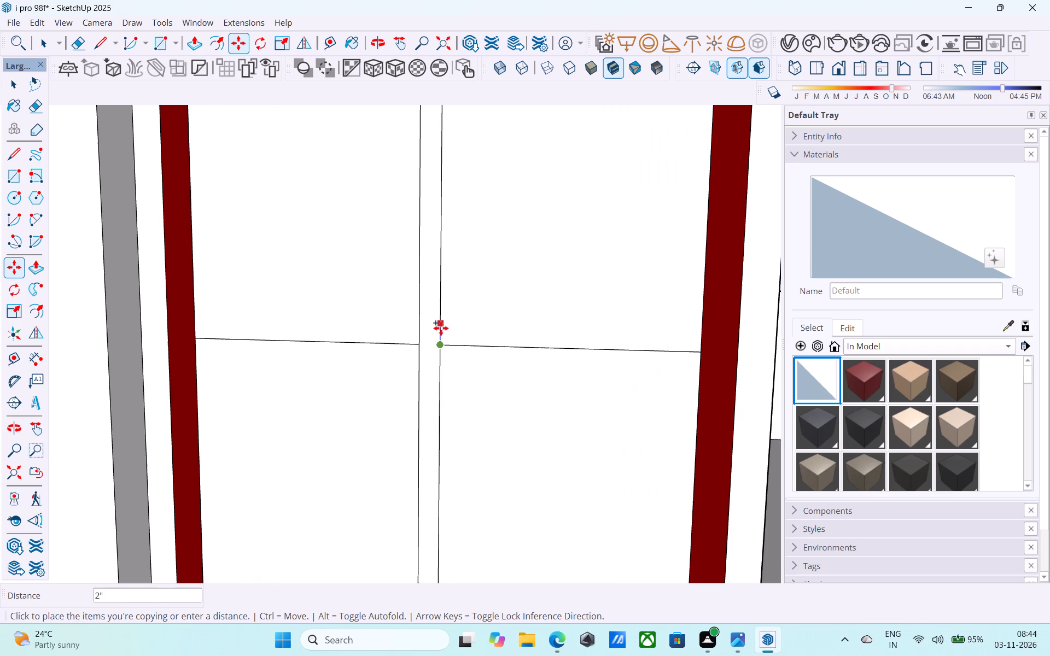
middle_drag(445, 320, 340, 388)
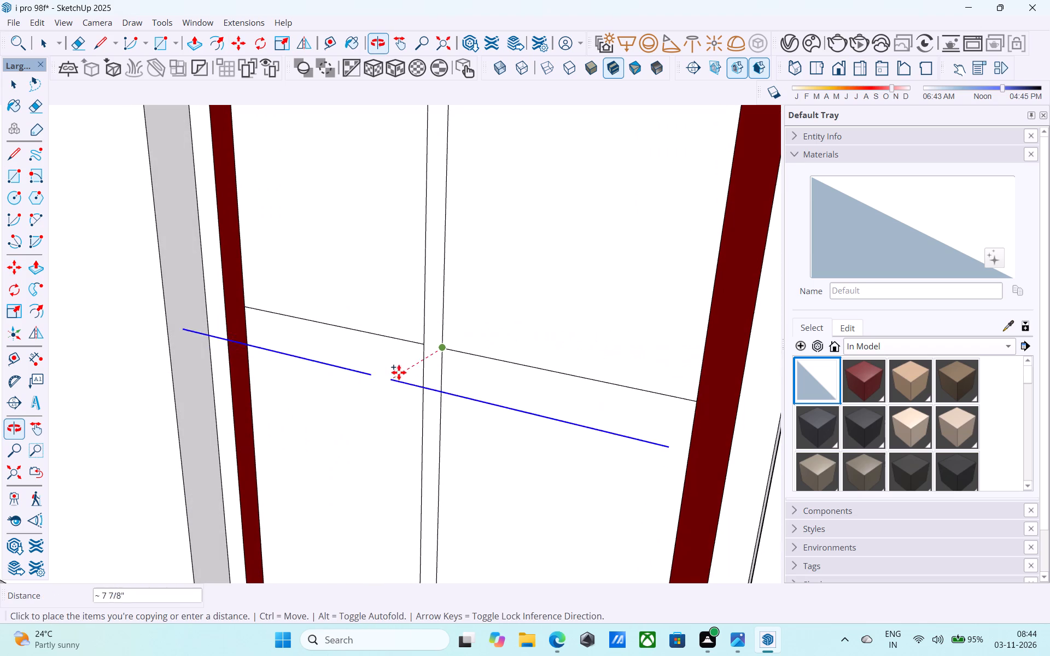
click(448, 329)
Erase the short vertical pieces inside the bar crossing on the second upper floor's tall window.
key(e)
drag(419, 336, 430, 336)
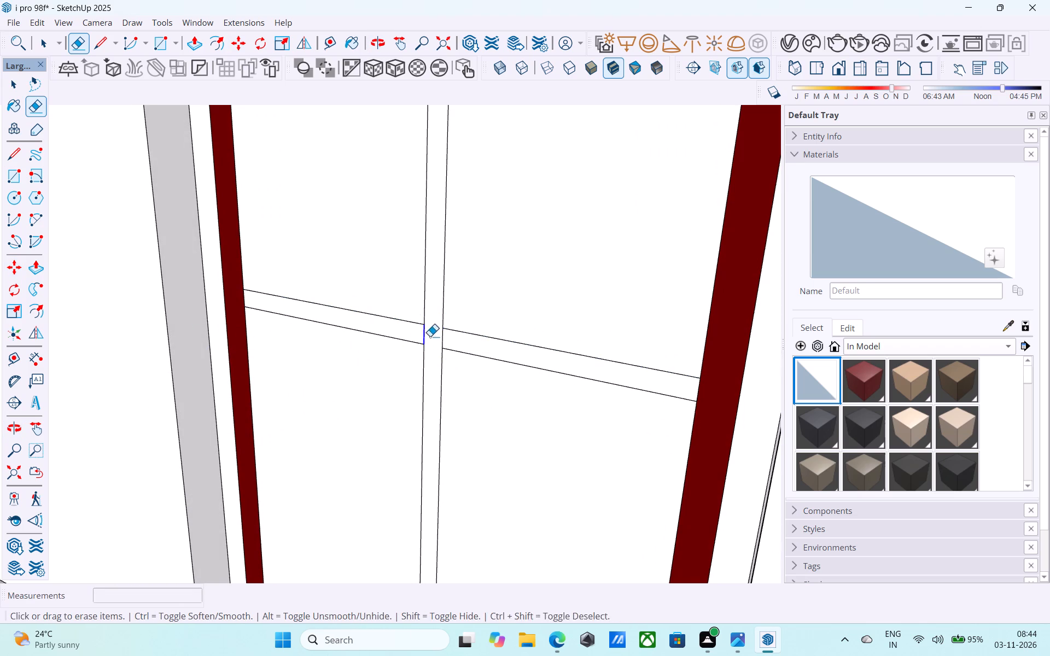
drag(430, 336, 433, 337)
drag(438, 339, 444, 340)
scroll(433, 337, down, 20)
scroll(433, 337, down, 13)
key(space)
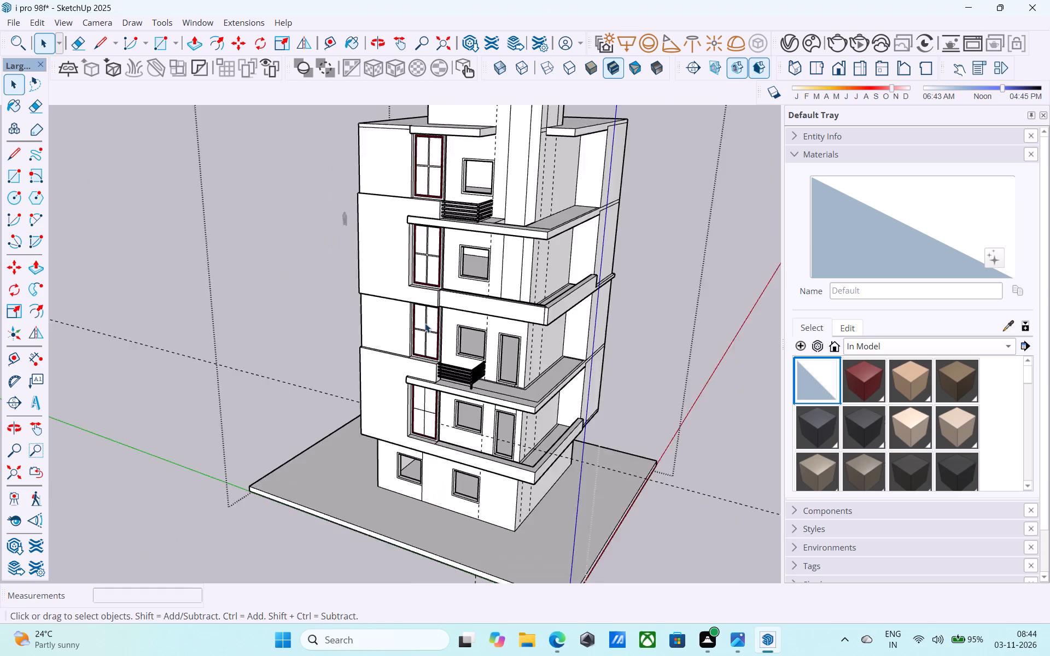
Copy both halves of the vertical centre line of the first upper floor's tall window 1" to its left.
scroll(425, 323, down, 4)
middle_drag(428, 327, 574, 279)
scroll(428, 327, up, 1)
scroll(427, 378, up, 5)
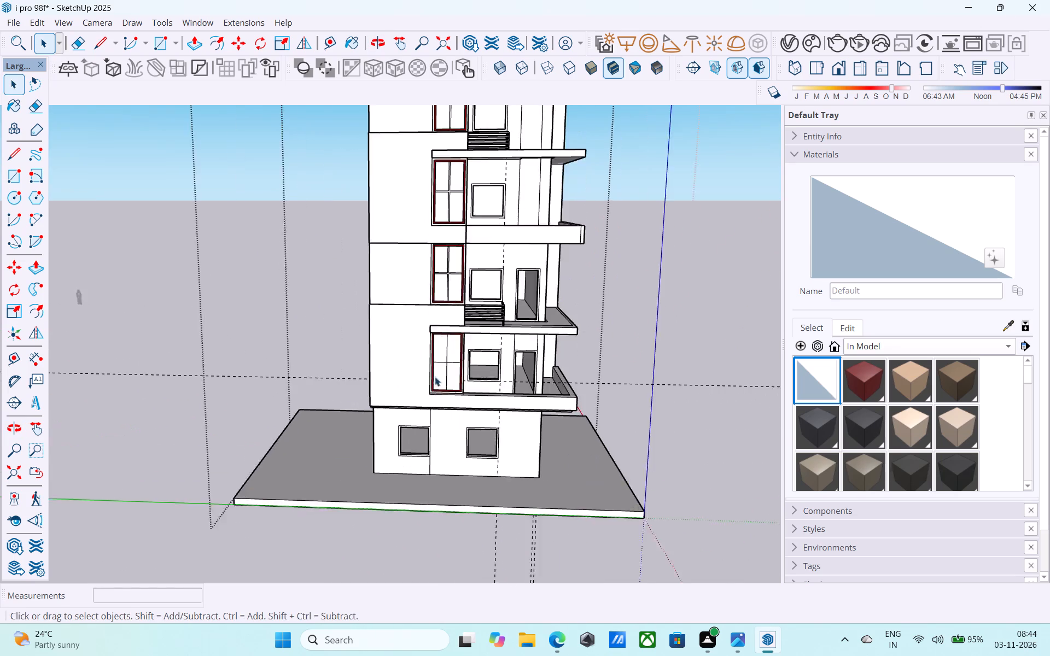
scroll(435, 377, up, 14)
scroll(453, 373, down, 1)
middle_drag(453, 373, 482, 305)
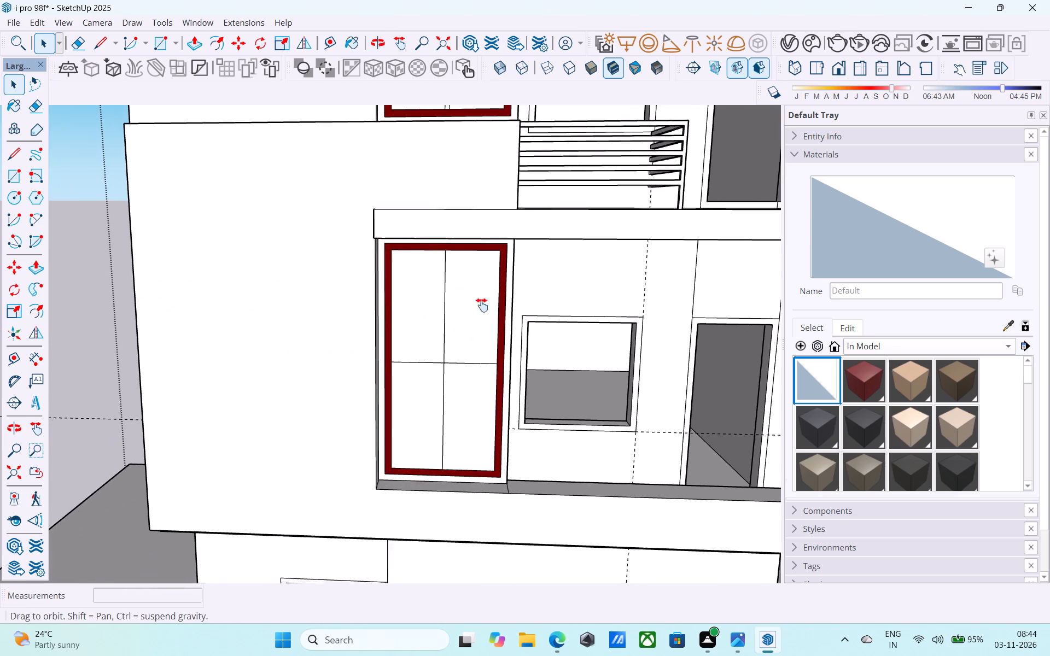
middle_drag(482, 305, 491, 254)
scroll(463, 314, up, 7)
click(480, 370)
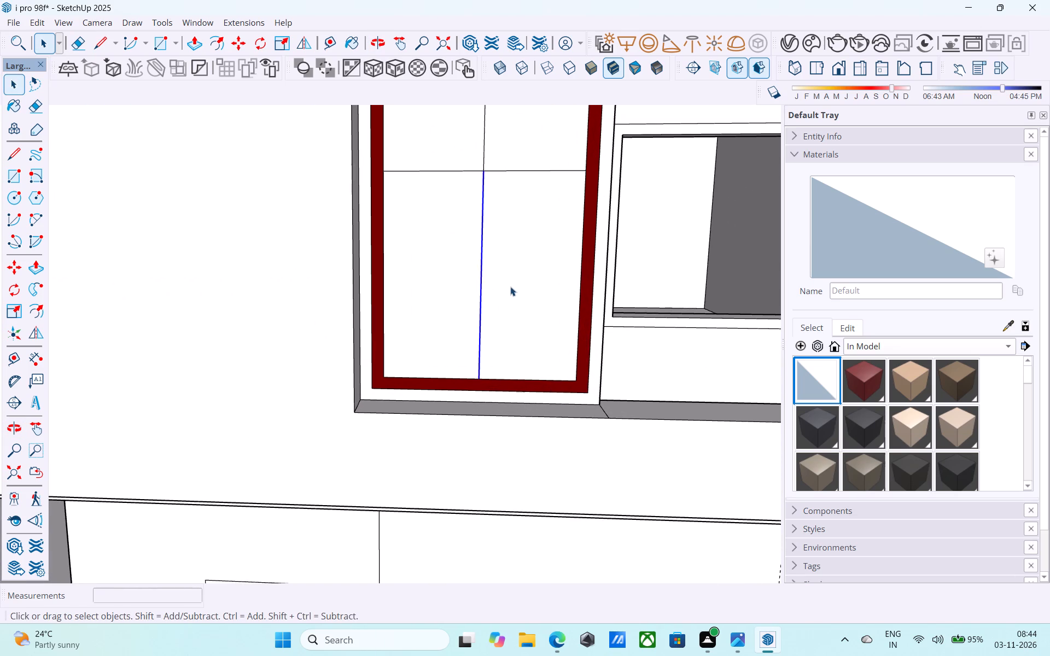
scroll(510, 286, down, 3)
shift+middle_drag(510, 287, 520, 411)
shift+click(501, 284)
shift+scroll(505, 306, down, 5)
shift+middle_drag(512, 329, 522, 282)
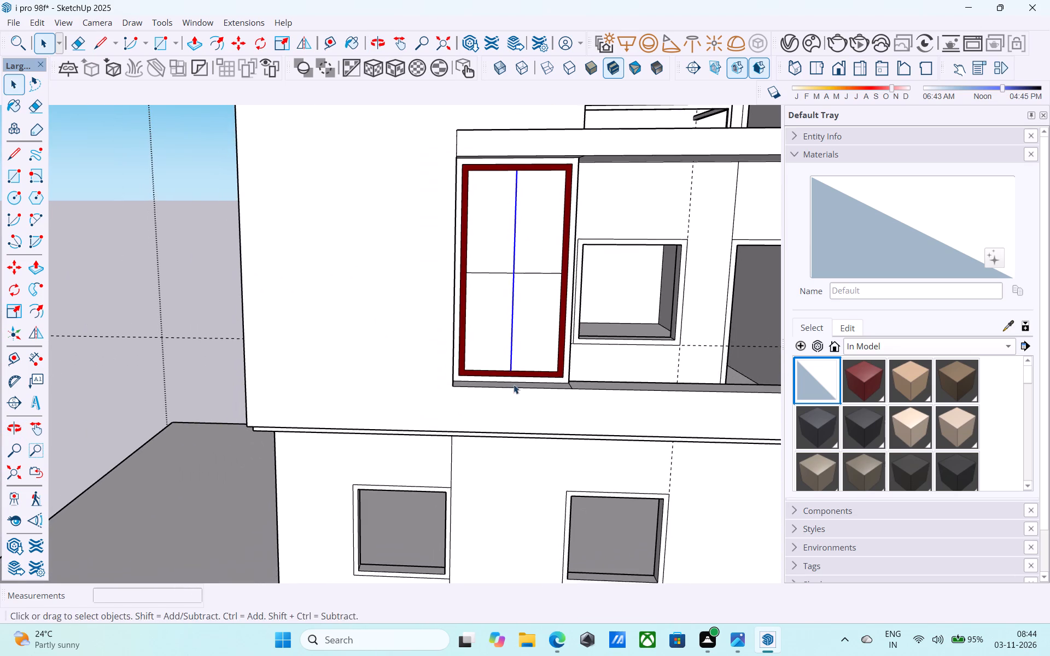
scroll(511, 386, up, 5)
key(m)
scroll(508, 377, up, 3)
click(508, 354)
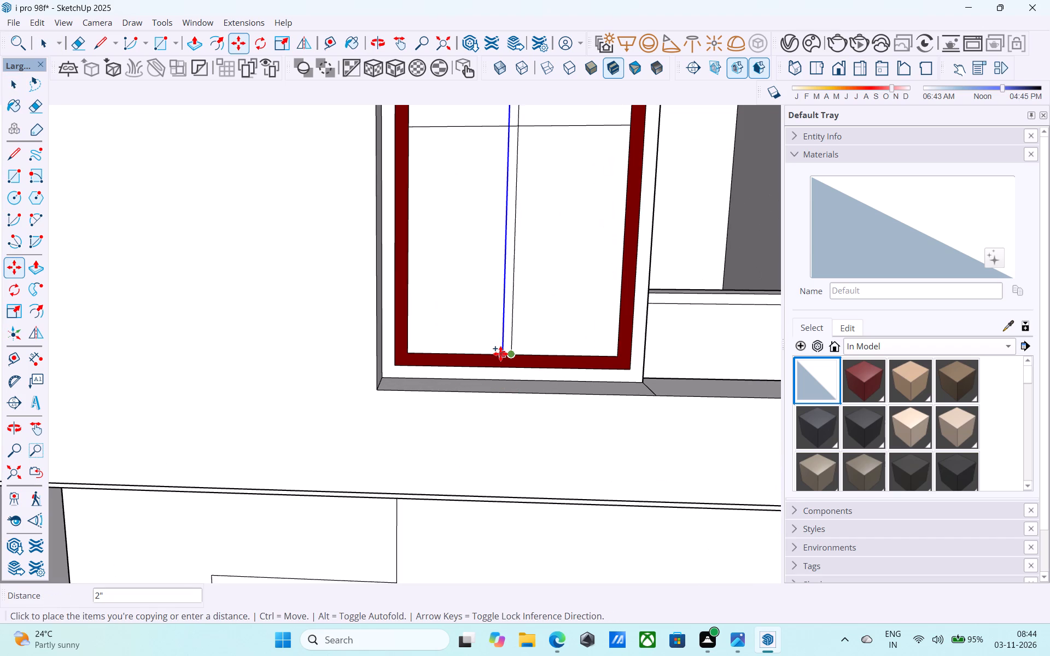
text(1")
key(Return)
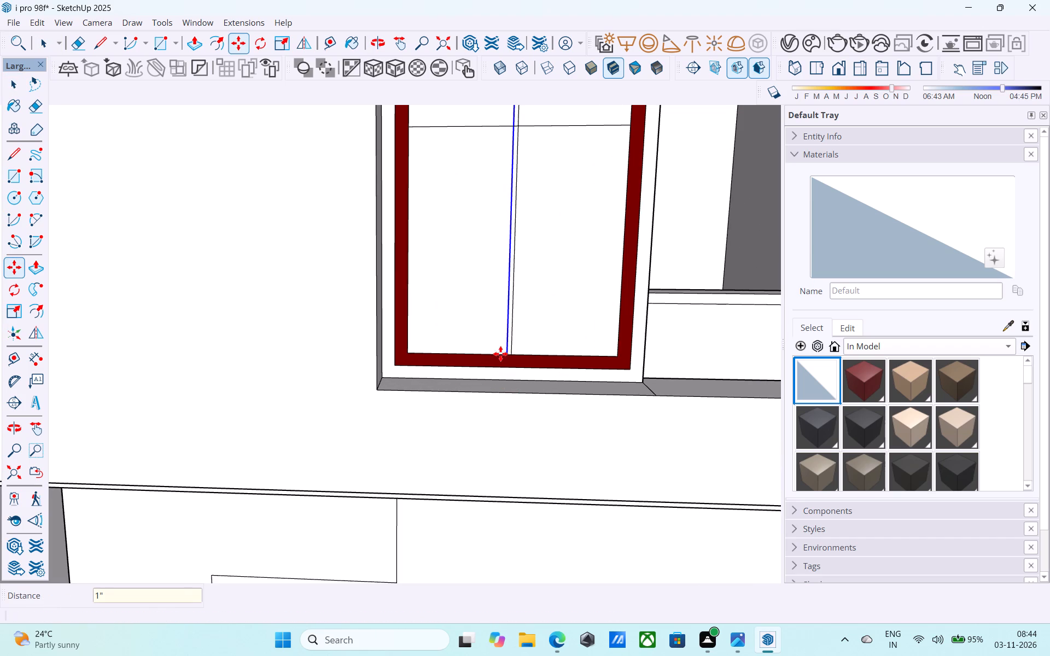
Copy the offset vertical line 2" back to the right, past the centre line of the first upper floor's tall window.
key(space)
key(m)
scroll(504, 350, up, 4)
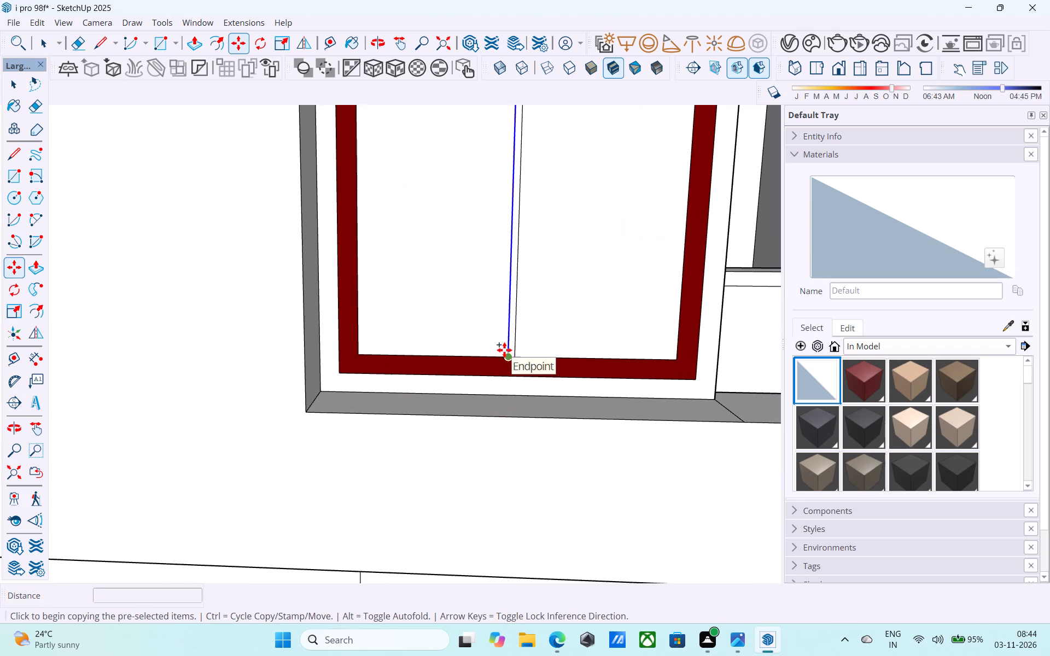
click(506, 353)
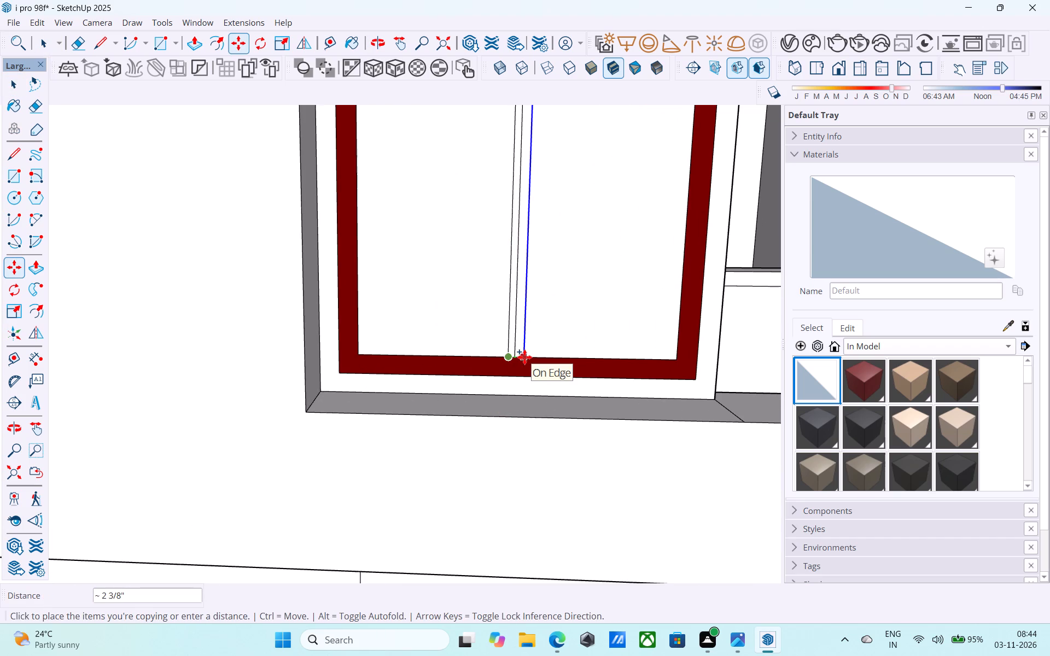
text(2")
key(Return)
key(space)
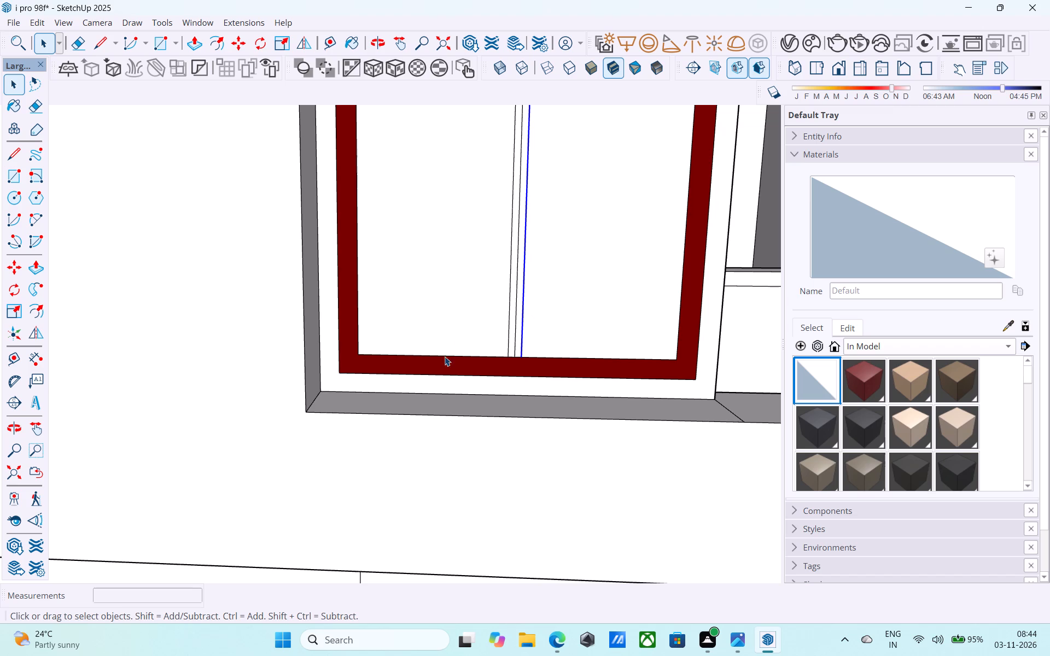
Erase the middle vertical line and the horizontal piece between the vertical bar's edges on the first upper floor's tall window.
scroll(445, 356, down, 11)
scroll(472, 268, up, 5)
key(e)
scroll(474, 247, up, 5)
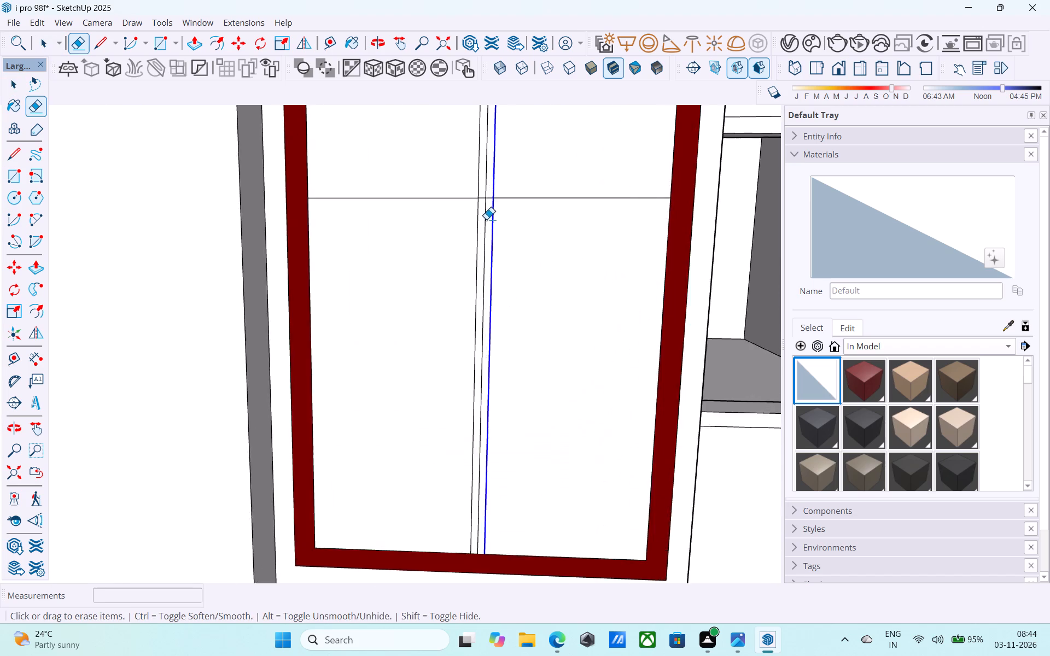
scroll(486, 219, up, 5)
drag(493, 188, 485, 190)
scroll(492, 202, down, 12)
middle_drag(499, 239, 484, 244)
key(space)
Copy both halves of the horizontal centre line of the first upper floor's tall window 2" upward.
middle_drag(496, 219, 479, 267)
scroll(530, 271, up, 4)
click(548, 248)
shift+click(596, 249)
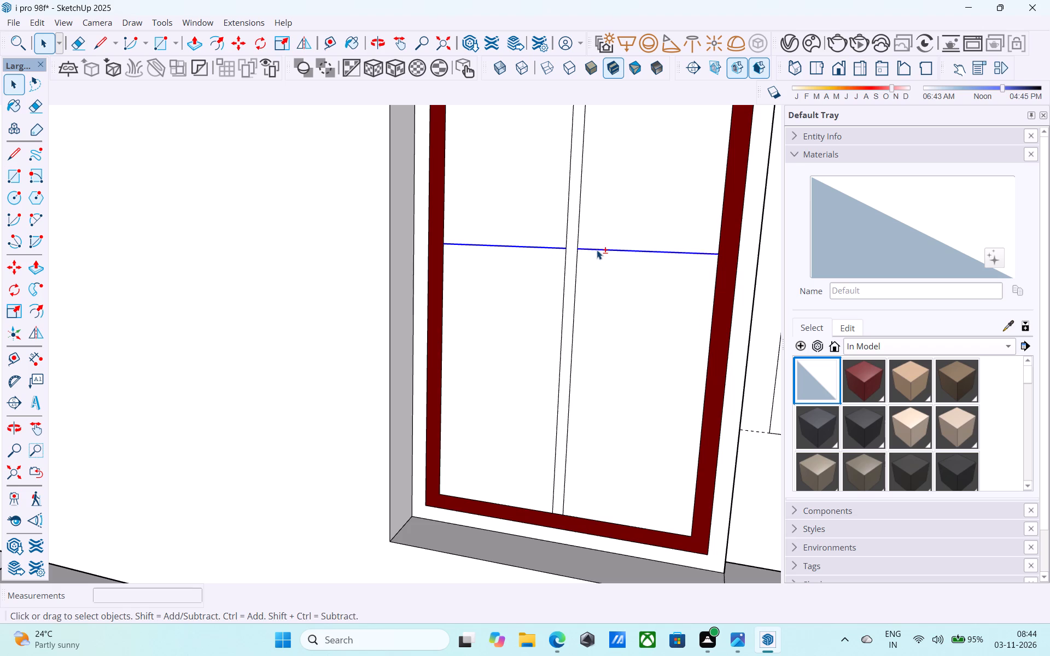
shift+scroll(597, 250, down, 5)
shift+middle_drag(596, 250, 551, 278)
key(m)
scroll(544, 282, up, 3)
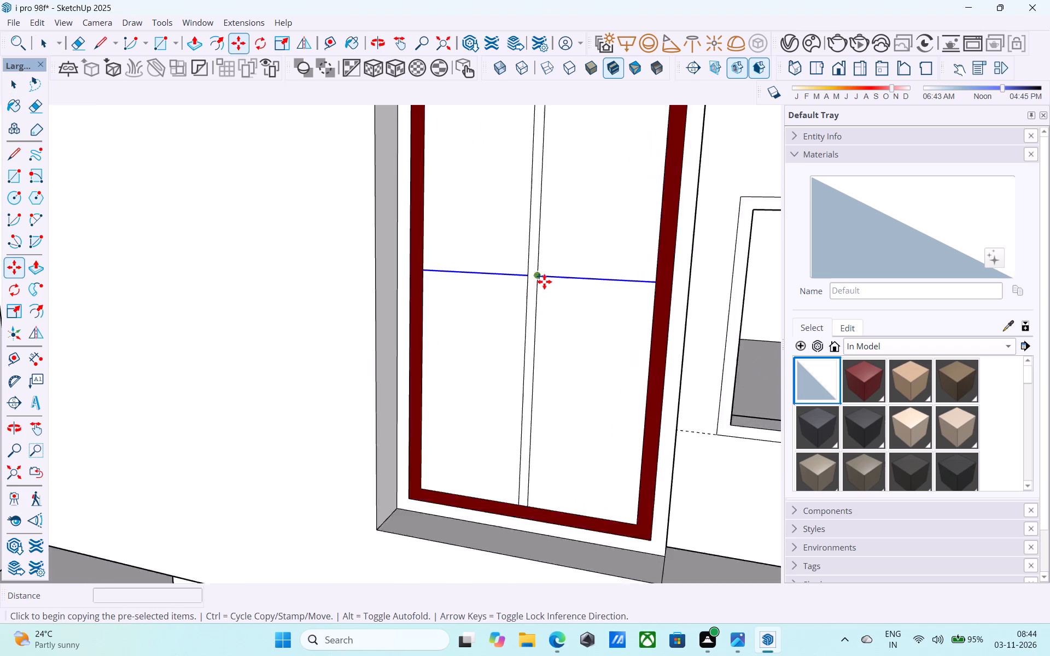
scroll(544, 282, up, 3)
click(538, 277)
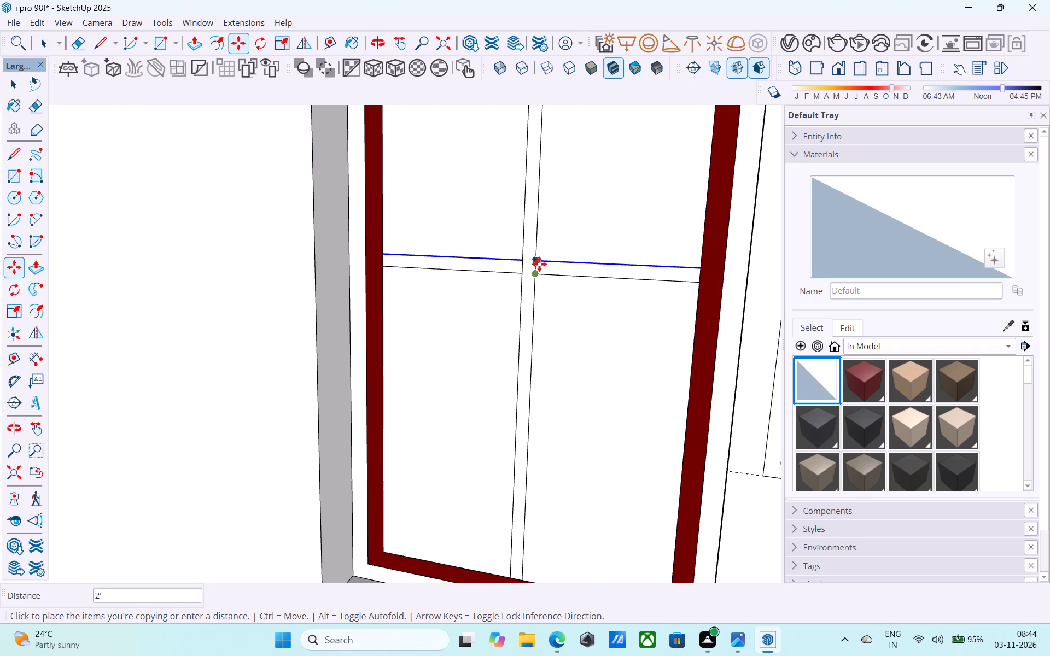
click(539, 264)
Erase the short vertical pieces inside the bar crossing on the first upper floor's tall window.
key(e)
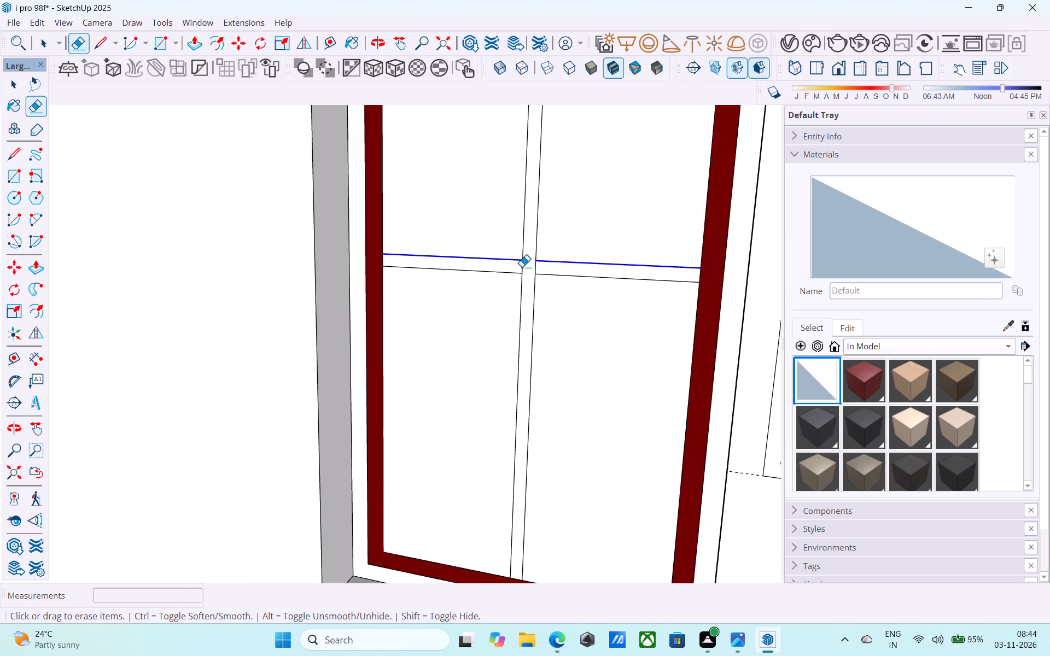
click(522, 267)
click(536, 270)
key(space)
scroll(518, 298, down, 20)
scroll(518, 298, down, 4)
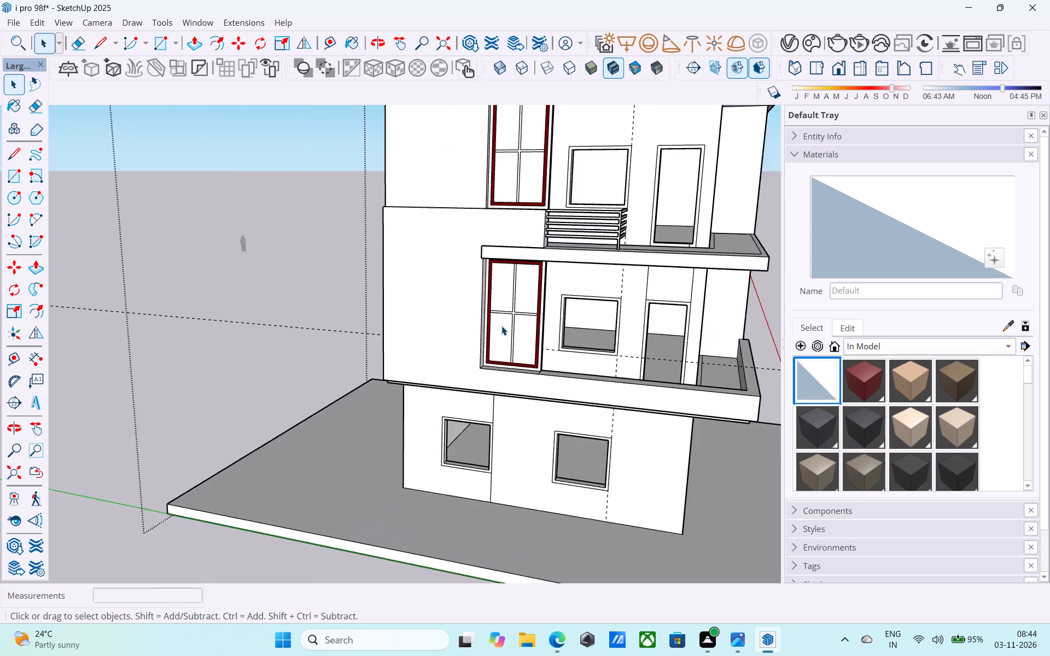
Examine the whole building and its front facade with the divided tall windows from several angles.
scroll(501, 326, down, 6)
middle_drag(501, 329, 516, 393)
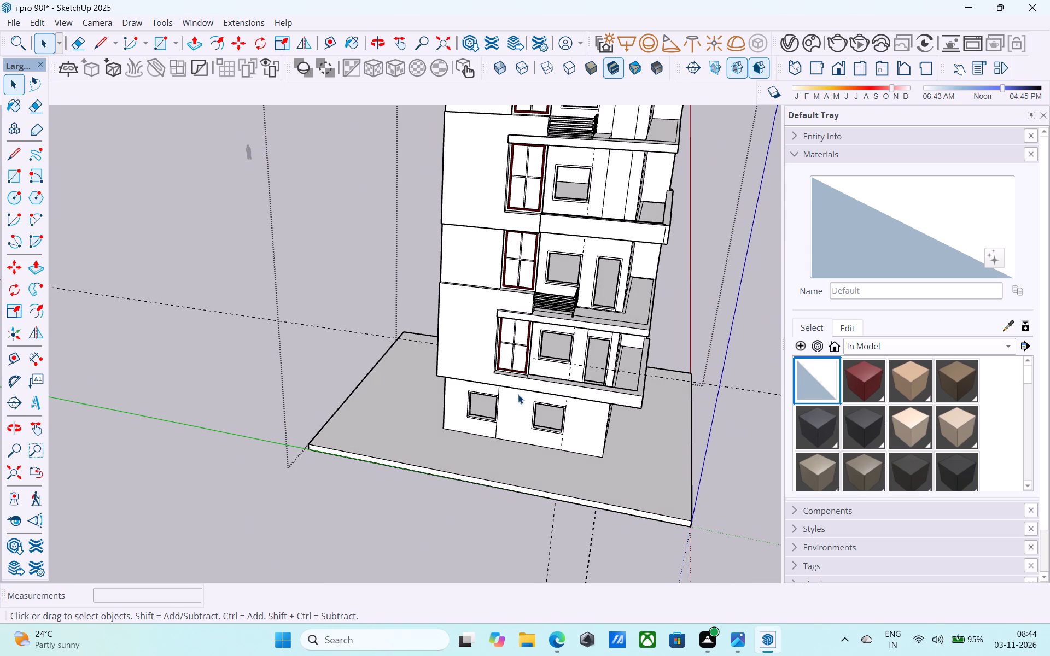
scroll(520, 396, down, 7)
middle_drag(538, 359, 551, 339)
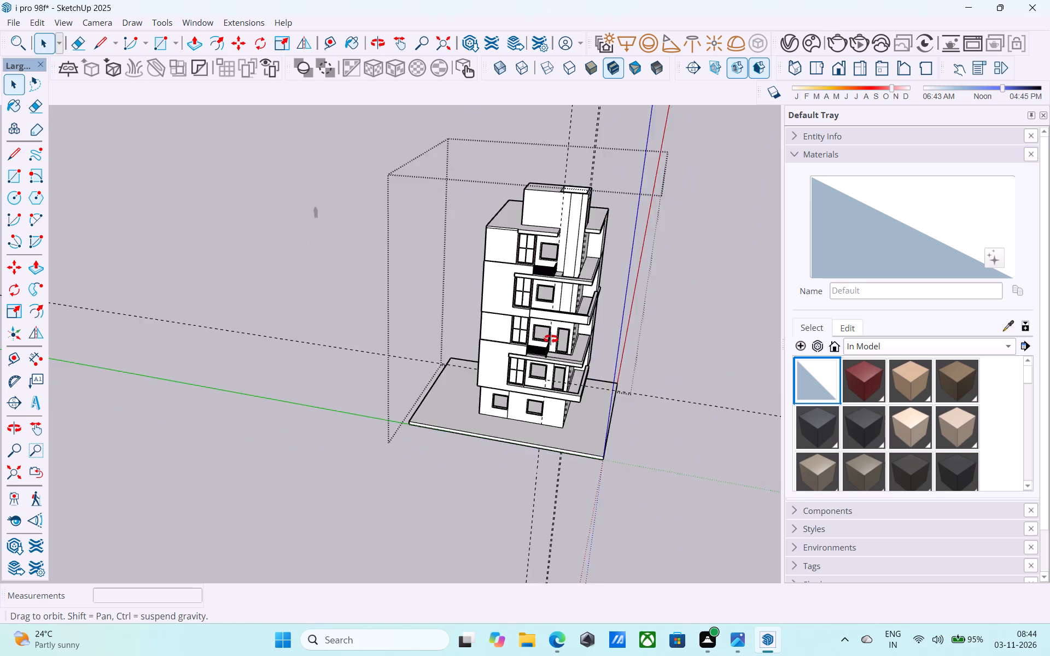
middle_drag(551, 339, 581, 266)
middle_drag(600, 350, 547, 343)
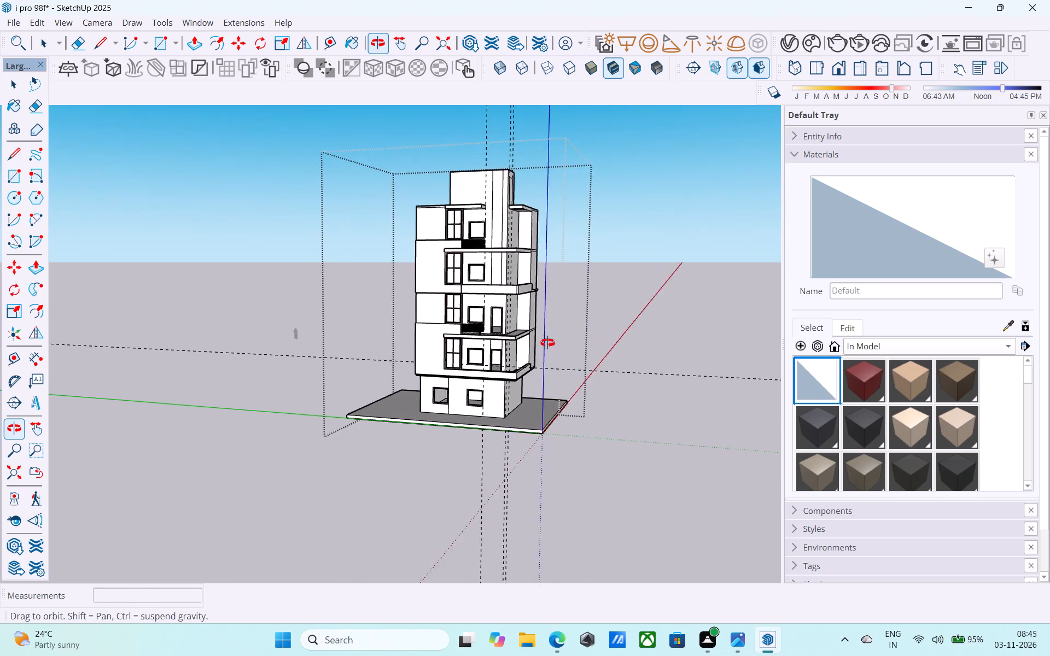
middle_drag(547, 343, 541, 340)
scroll(573, 365, down, 6)
middle_drag(562, 365, 554, 364)
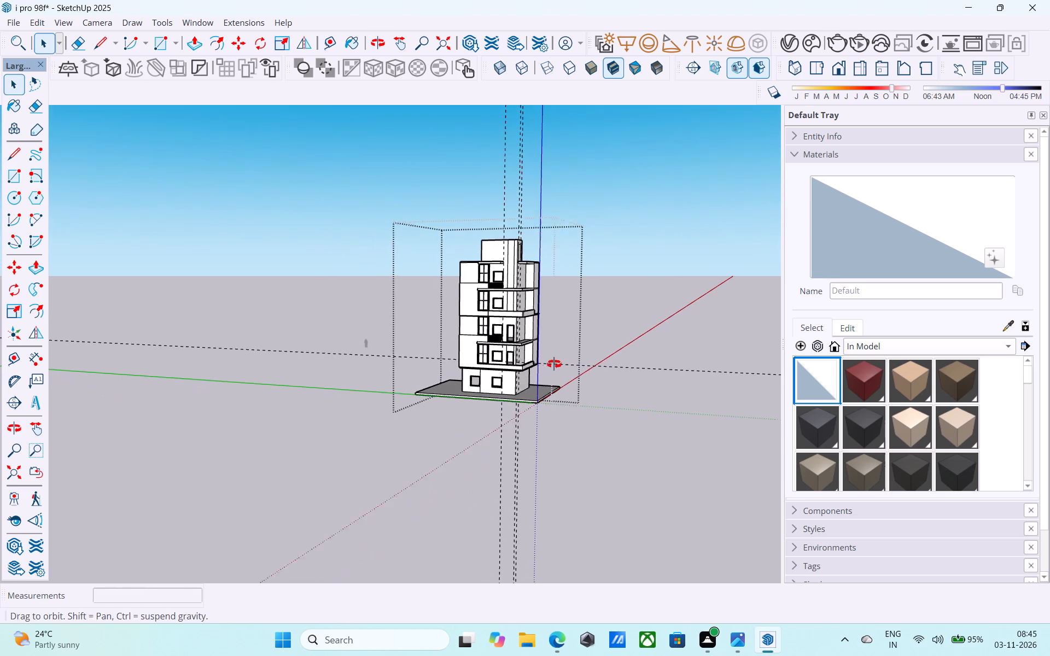
middle_drag(554, 364, 552, 367)
scroll(444, 369, up, 6)
scroll(610, 336, up, 5)
middle_drag(584, 372, 573, 364)
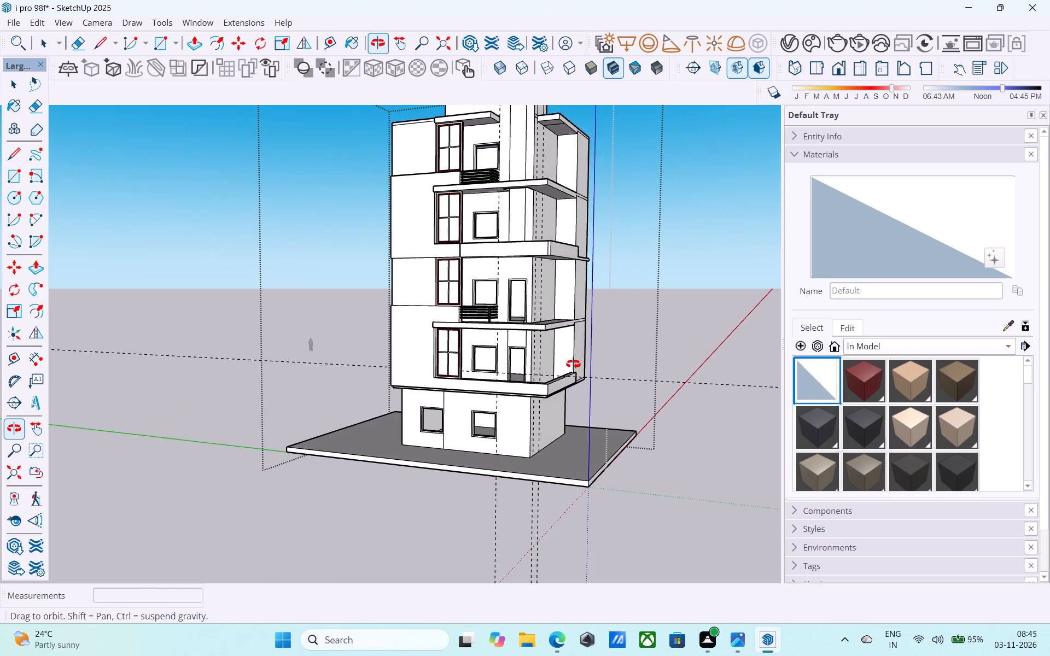
middle_drag(573, 364, 605, 380)
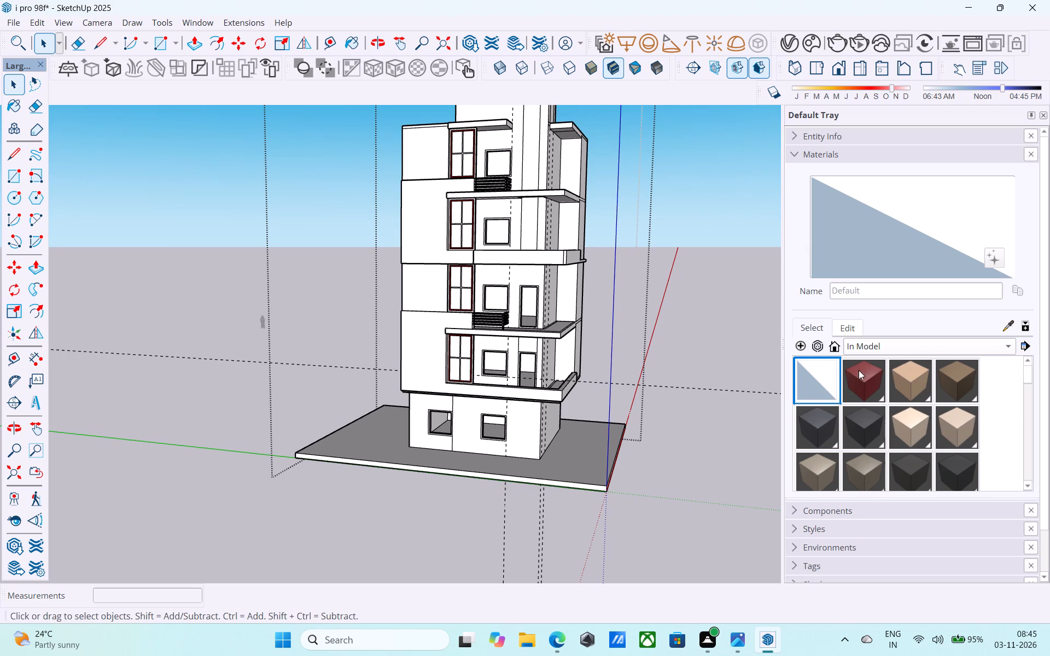
Paint the top floor's recessed front wall and the narrow wall strip beyond the white column with the Brick_05_1K material.
click(888, 342)
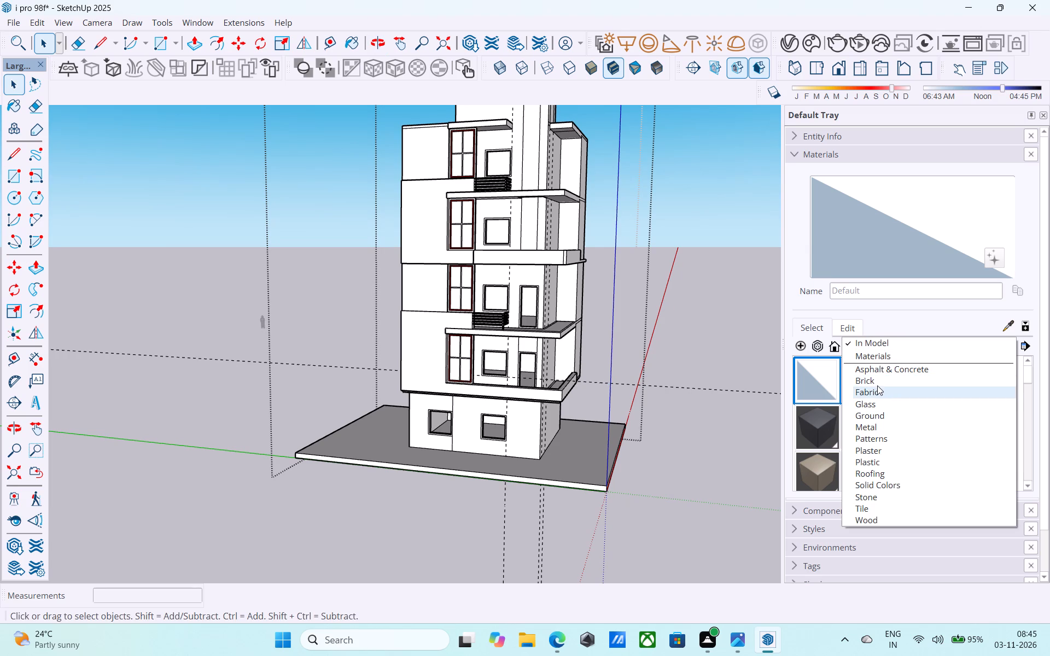
click(877, 384)
click(868, 388)
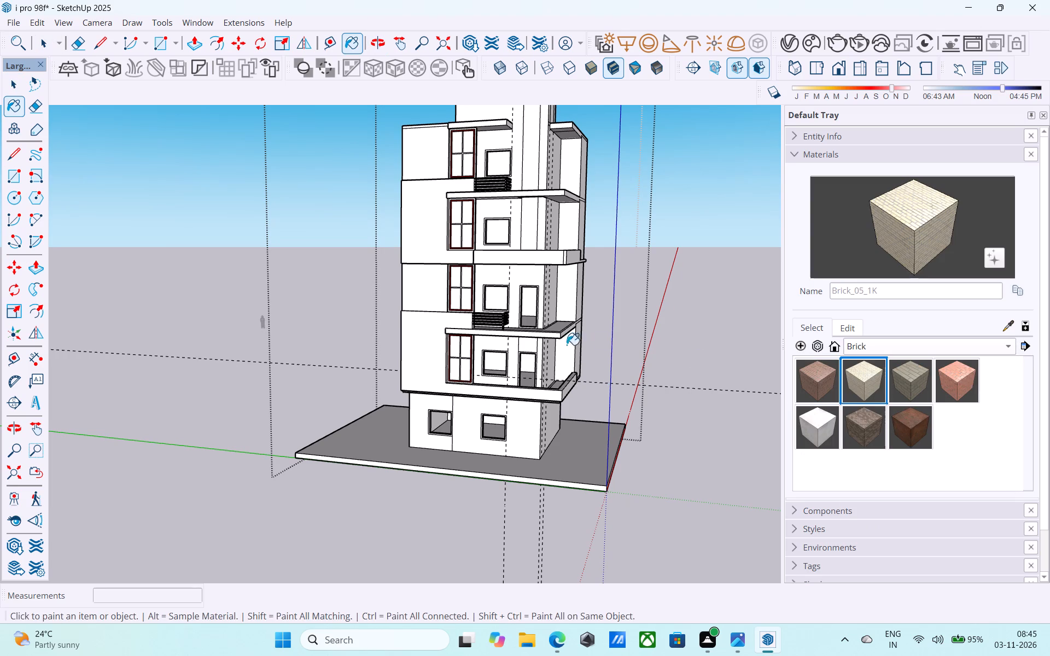
scroll(549, 360, down, 2)
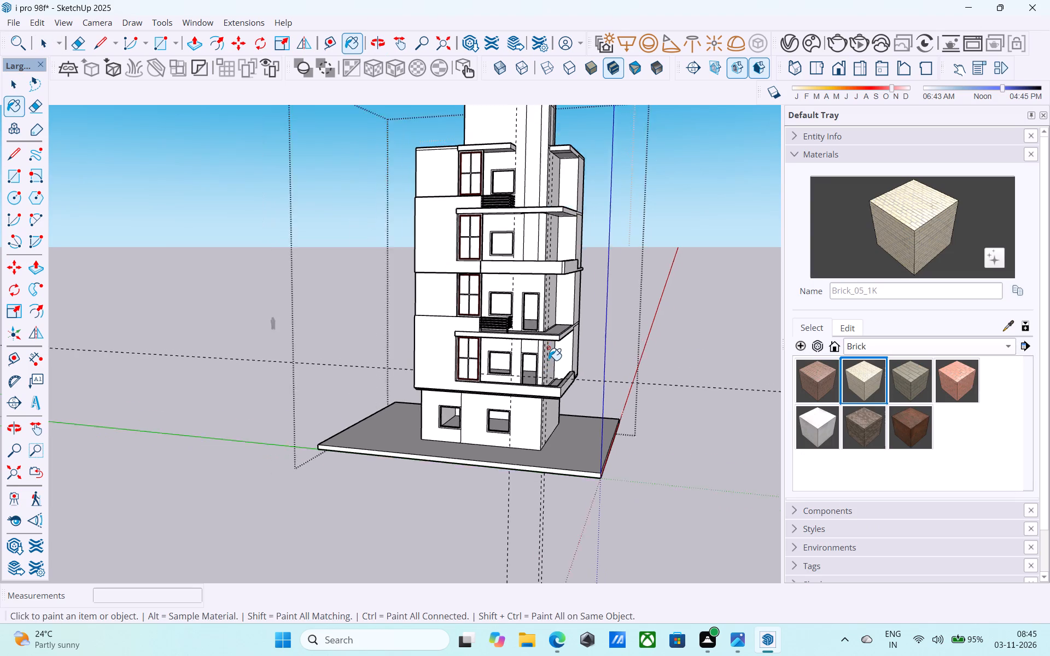
scroll(549, 360, down, 5)
scroll(510, 235, up, 6)
click(534, 221)
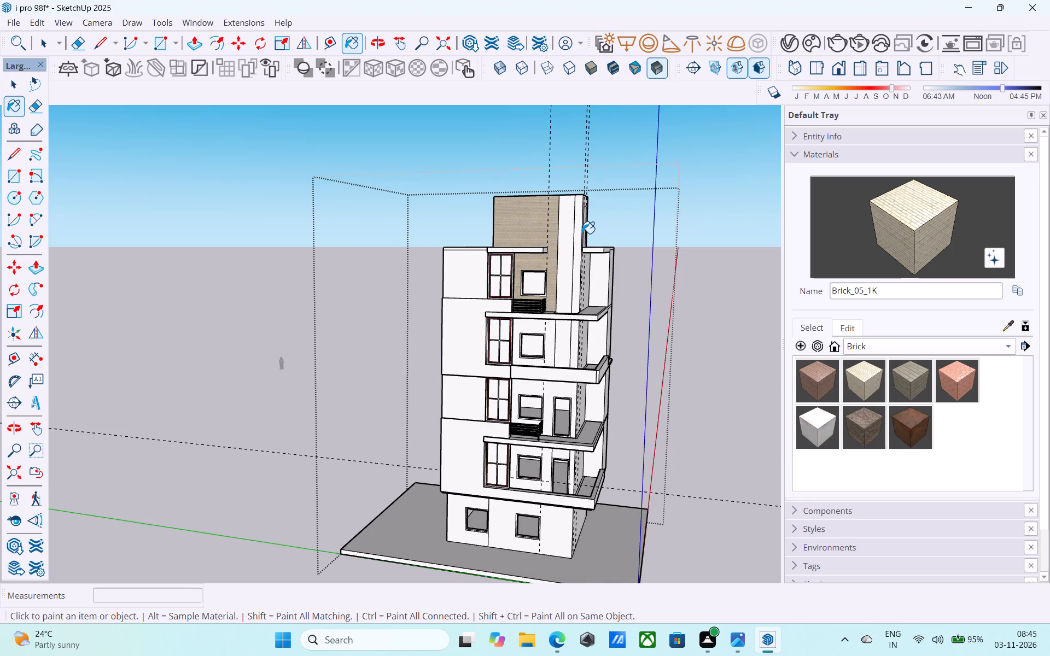
scroll(582, 232, up, 8)
click(573, 225)
Paint the recessed front walls around the windows on the third and second upper floors with Brick_05_1K.
scroll(574, 216, down, 6)
scroll(539, 381, up, 6)
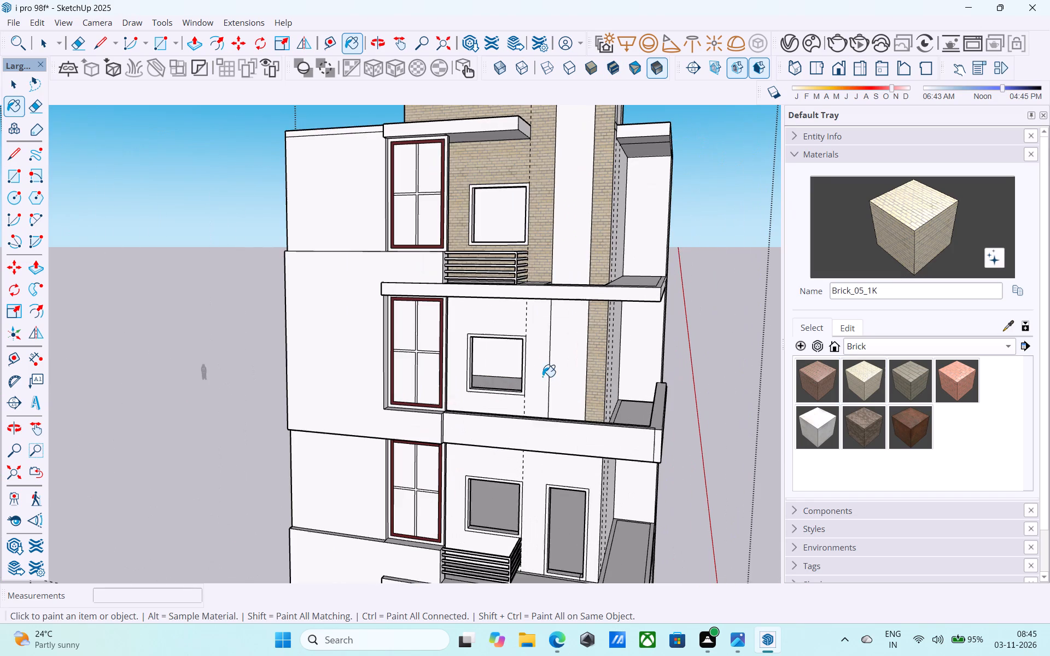
click(539, 349)
scroll(565, 238, down, 7)
scroll(550, 354, up, 6)
click(550, 354)
Paint the first upper floor's recessed front walls around the window and door with Brick_05_1K.
scroll(567, 270, down, 5)
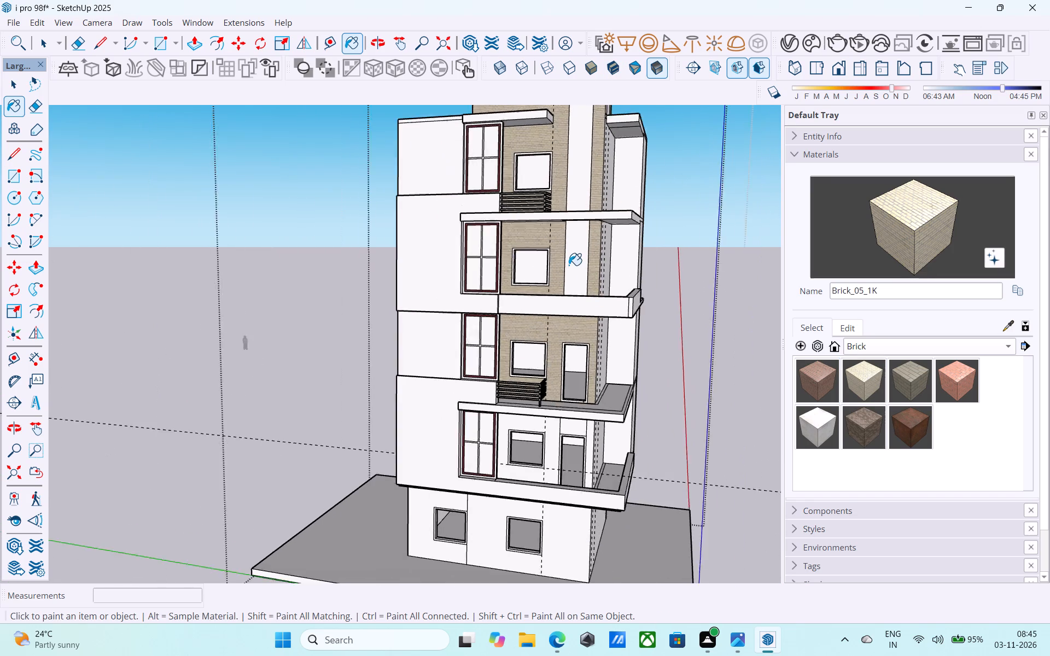
scroll(569, 265, down, 7)
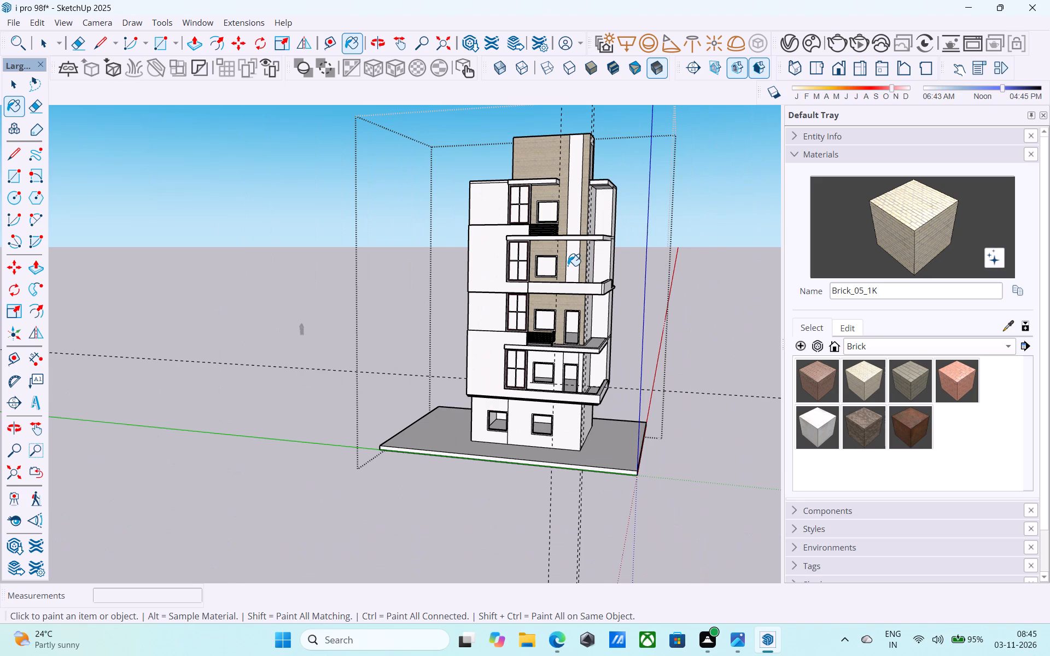
scroll(568, 266, down, 6)
scroll(571, 344, up, 17)
click(542, 247)
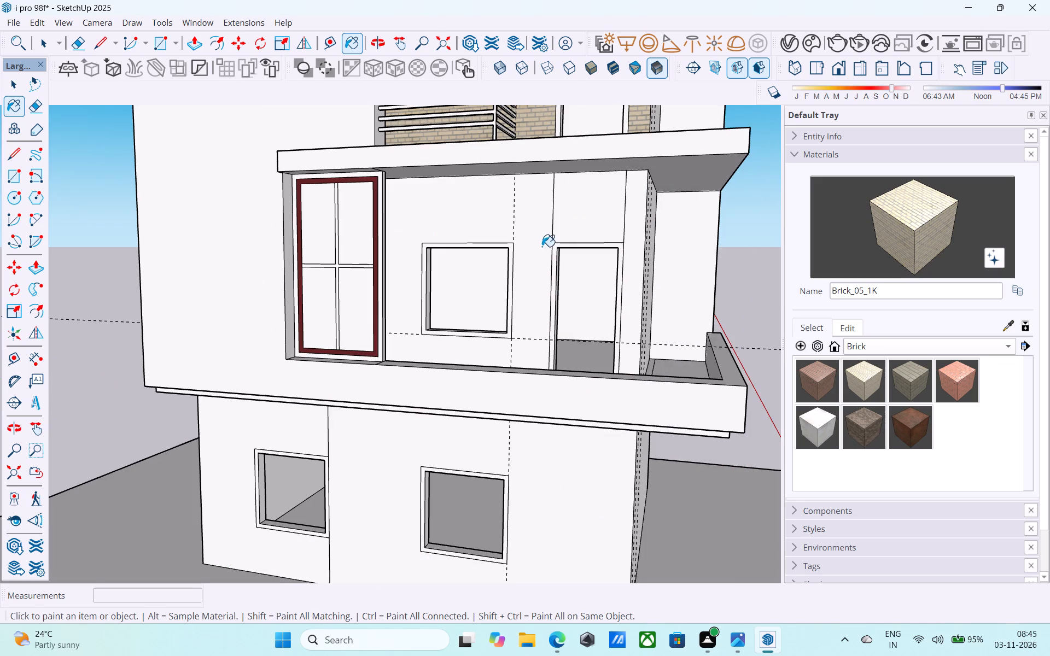
click(588, 216)
click(637, 198)
scroll(637, 198, down, 3)
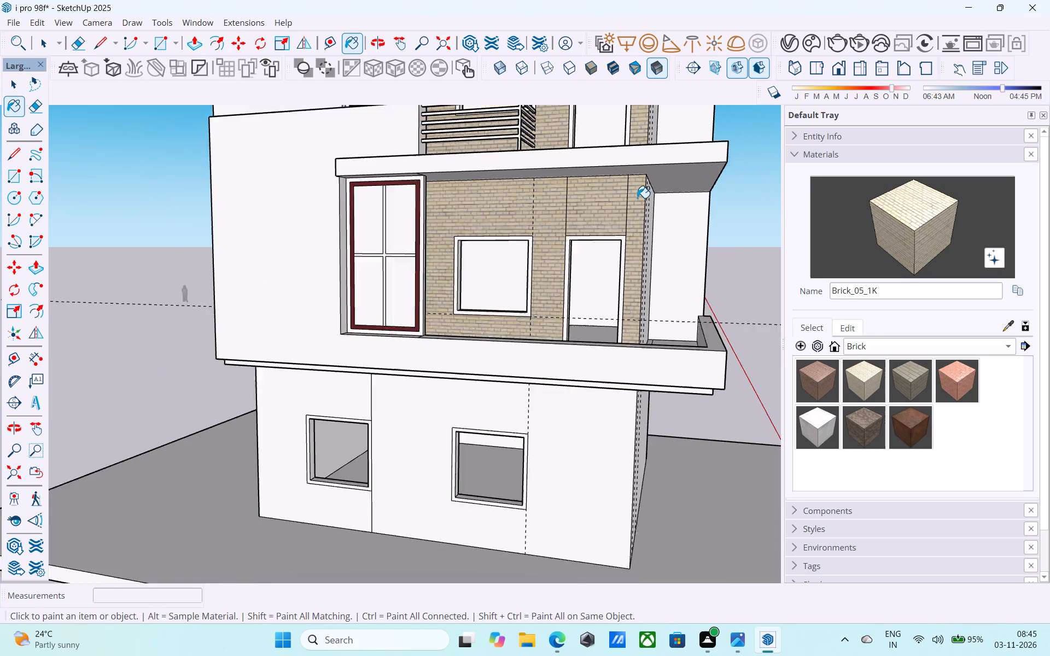
Paint both ground-floor front wall sections around the two windows with Brick_05_1K.
scroll(637, 198, down, 2)
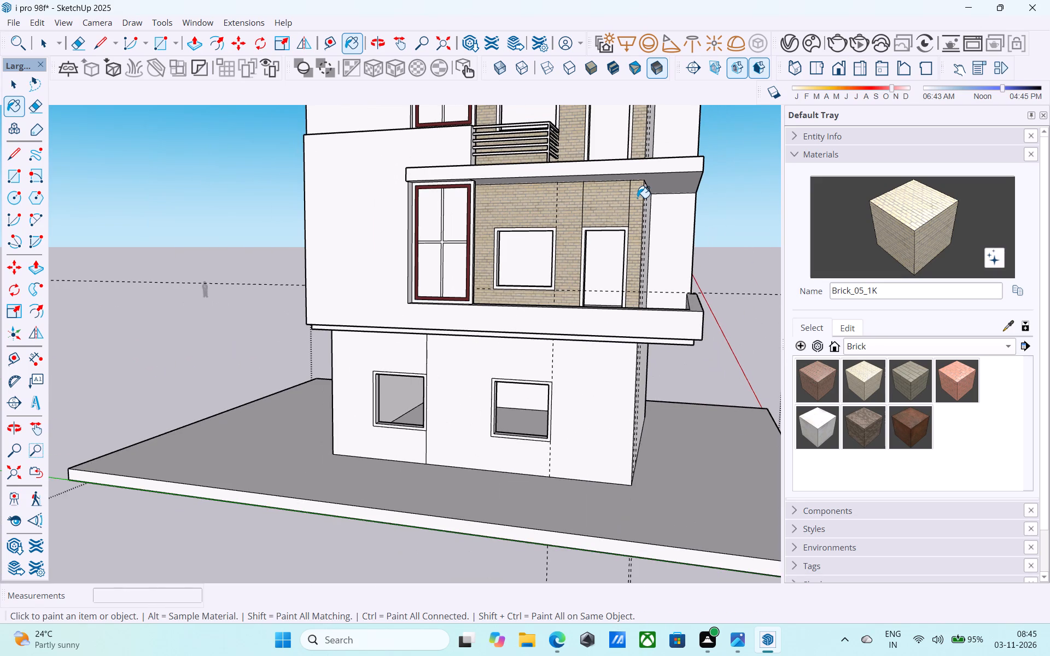
scroll(637, 198, down, 5)
scroll(539, 337, up, 5)
click(534, 285)
click(451, 287)
scroll(515, 327, down, 2)
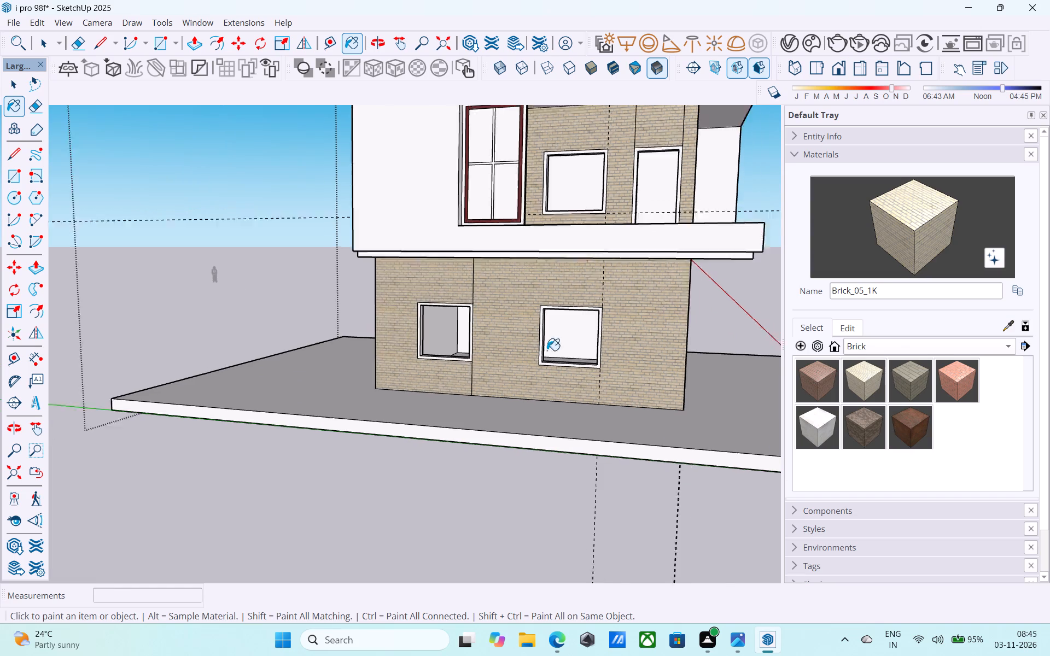
scroll(547, 350, down, 9)
Paint the side walls around the corner, from the ground floor up to the top floor, with Brick_05_1K.
middle_drag(609, 367, 395, 438)
scroll(551, 404, up, 5)
click(556, 429)
click(536, 346)
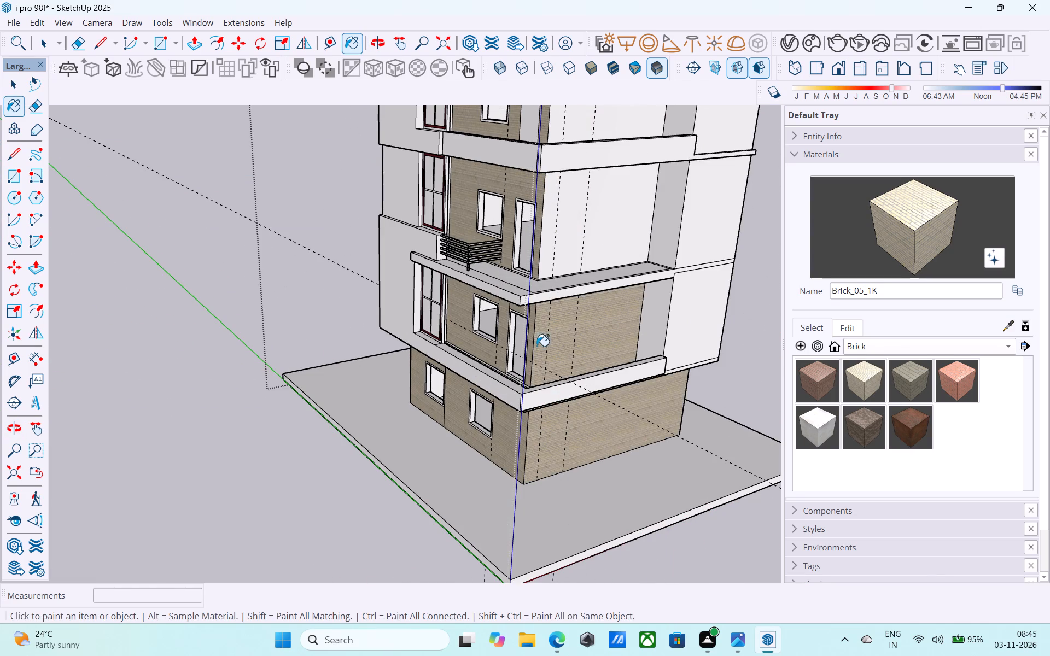
click(581, 257)
scroll(587, 272, down, 1)
shift+middle_drag(584, 266, 618, 379)
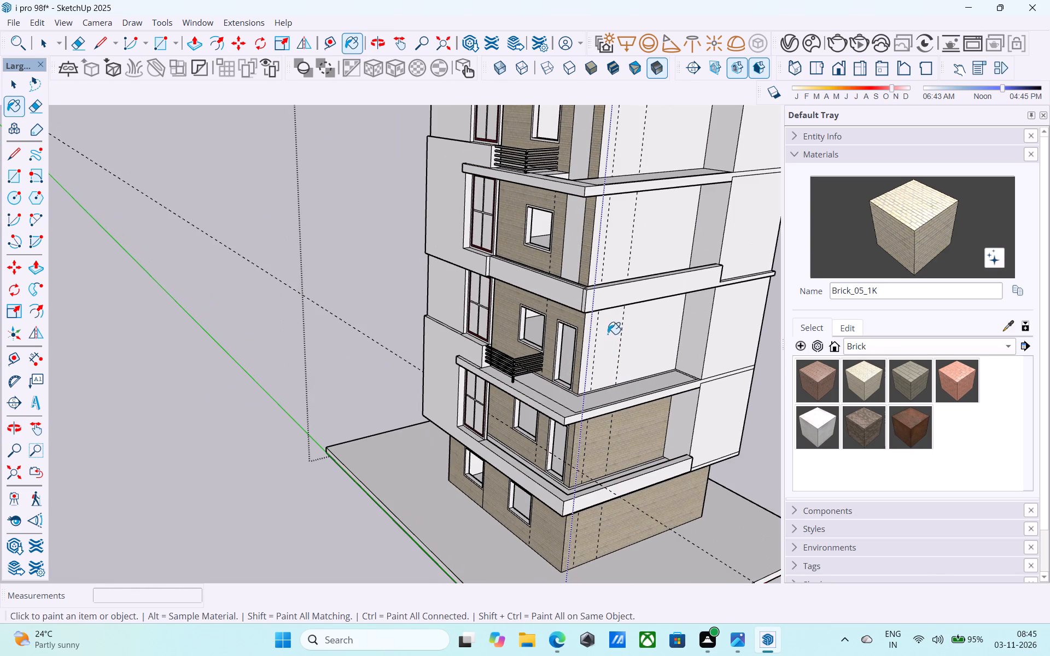
click(608, 334)
shift+middle_drag(608, 334, 644, 460)
click(657, 370)
shift+middle_drag(657, 370, 671, 506)
click(683, 399)
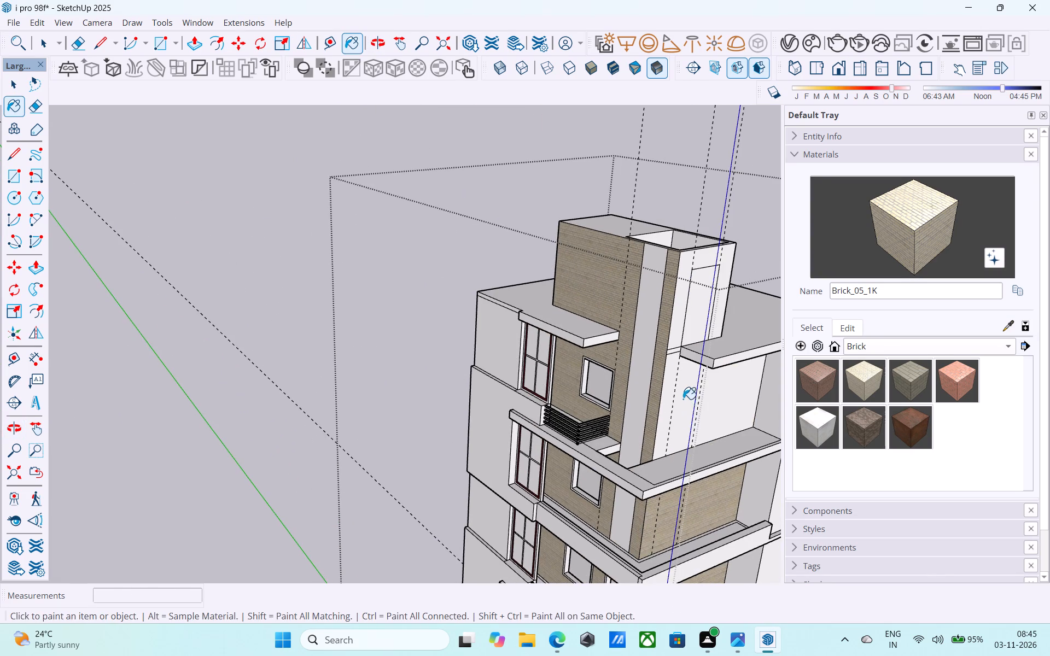
Paint the rooftop room's side wall around the door opening with Brick_05_1K.
scroll(681, 399, down, 4)
shift+middle_drag(681, 399, 678, 468)
scroll(692, 374, up, 9)
click(692, 373)
Paint the leftover white band beside the side roof slab with Brick_05_1K and erase its horizontal edge lines.
scroll(692, 373, down, 5)
shift+middle_drag(689, 378, 656, 392)
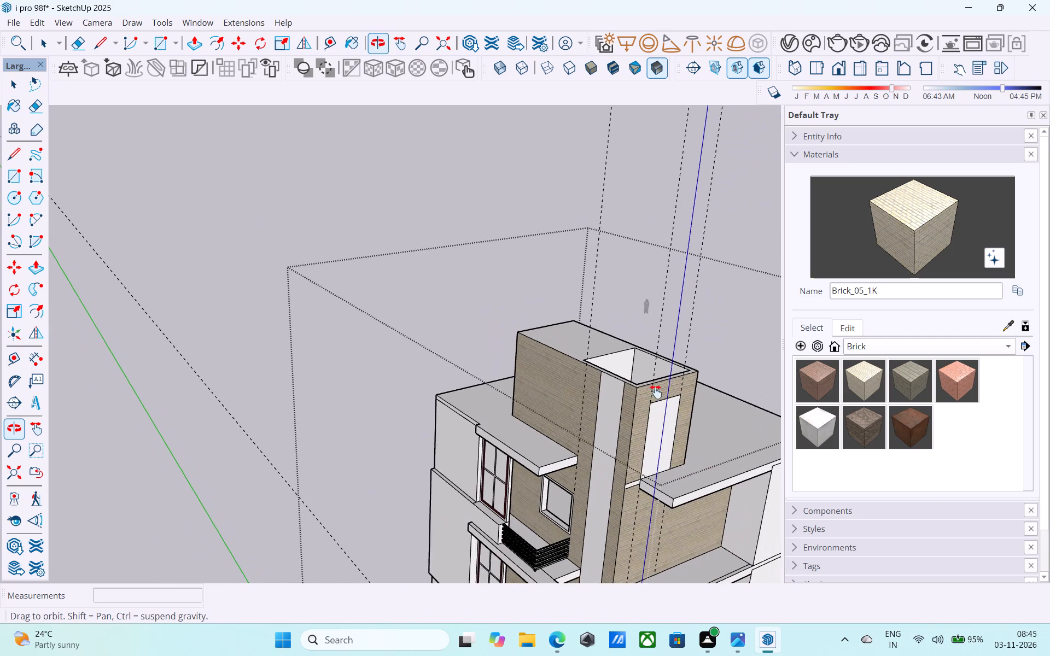
shift+middle_drag(656, 392, 657, 371)
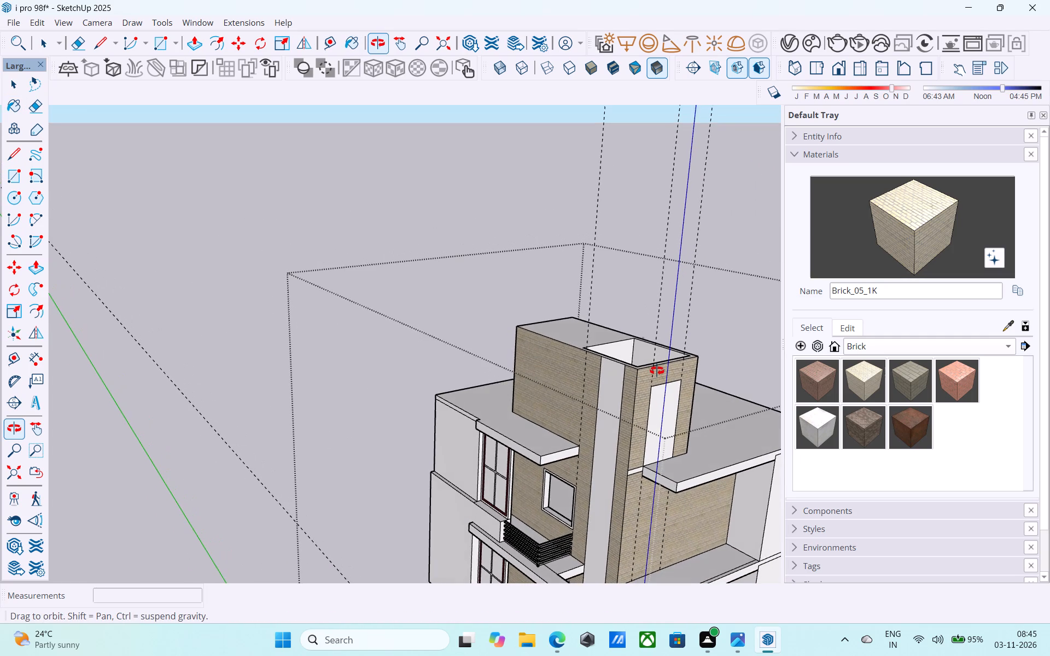
shift+middle_drag(657, 371, 666, 339)
scroll(641, 446, up, 14)
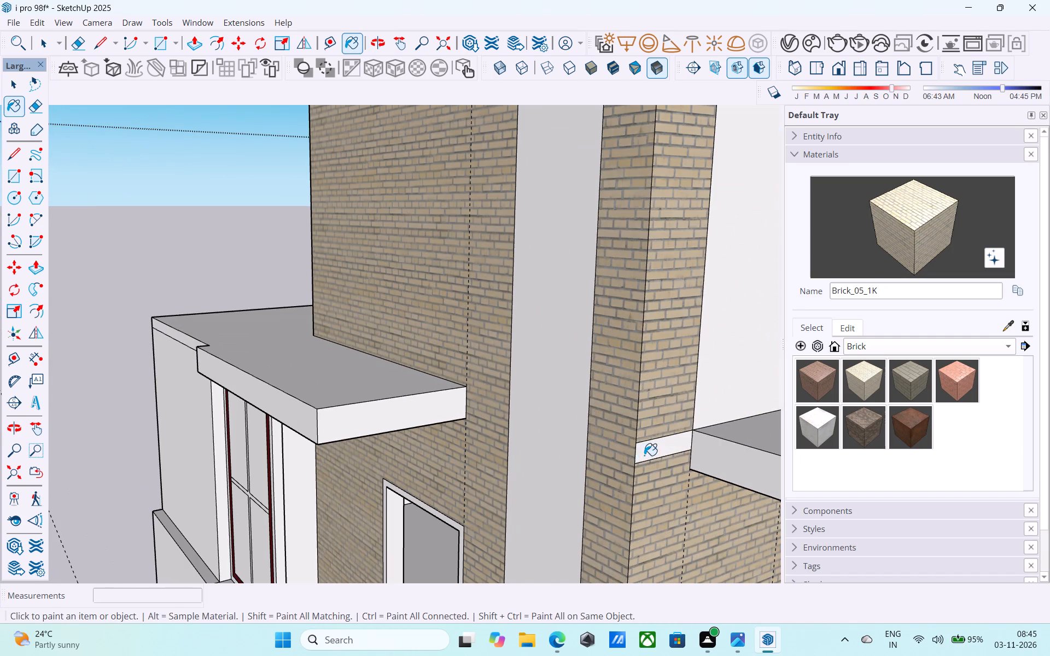
click(646, 453)
scroll(656, 451, up, 3)
key(e)
drag(658, 427, 661, 448)
drag(659, 452, 661, 464)
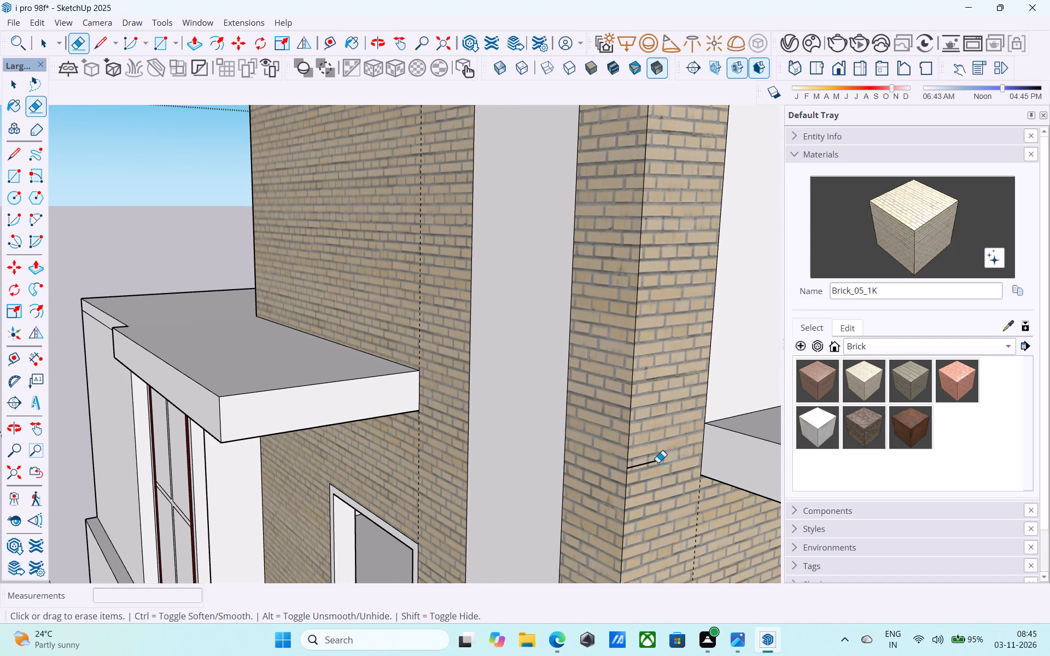
scroll(657, 457, down, 13)
scroll(657, 466, up, 9)
drag(653, 455, 651, 438)
scroll(635, 442, down, 6)
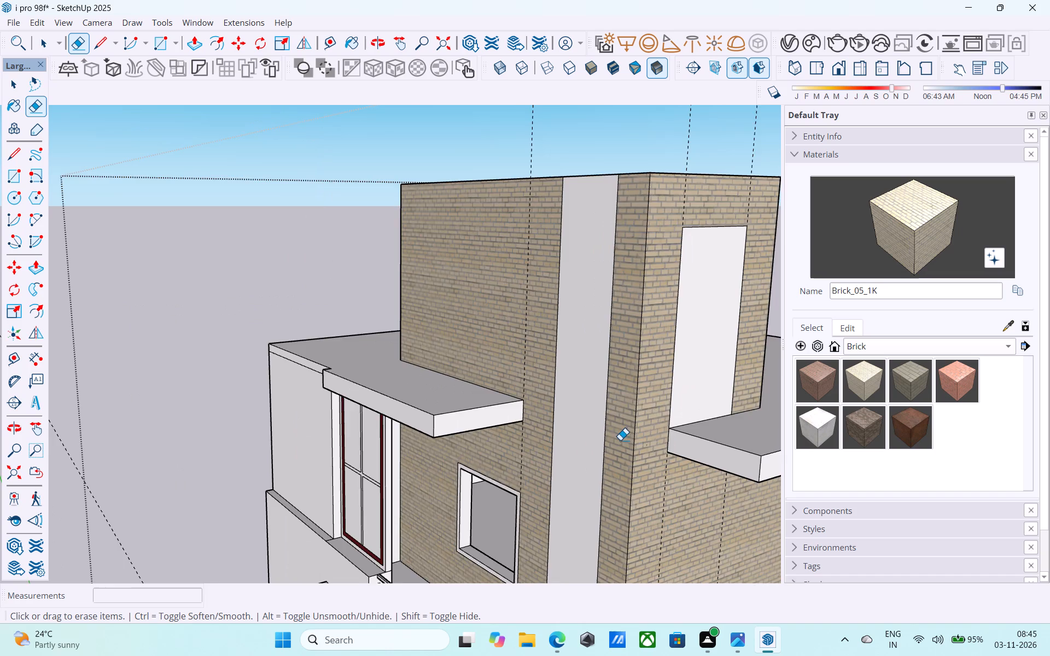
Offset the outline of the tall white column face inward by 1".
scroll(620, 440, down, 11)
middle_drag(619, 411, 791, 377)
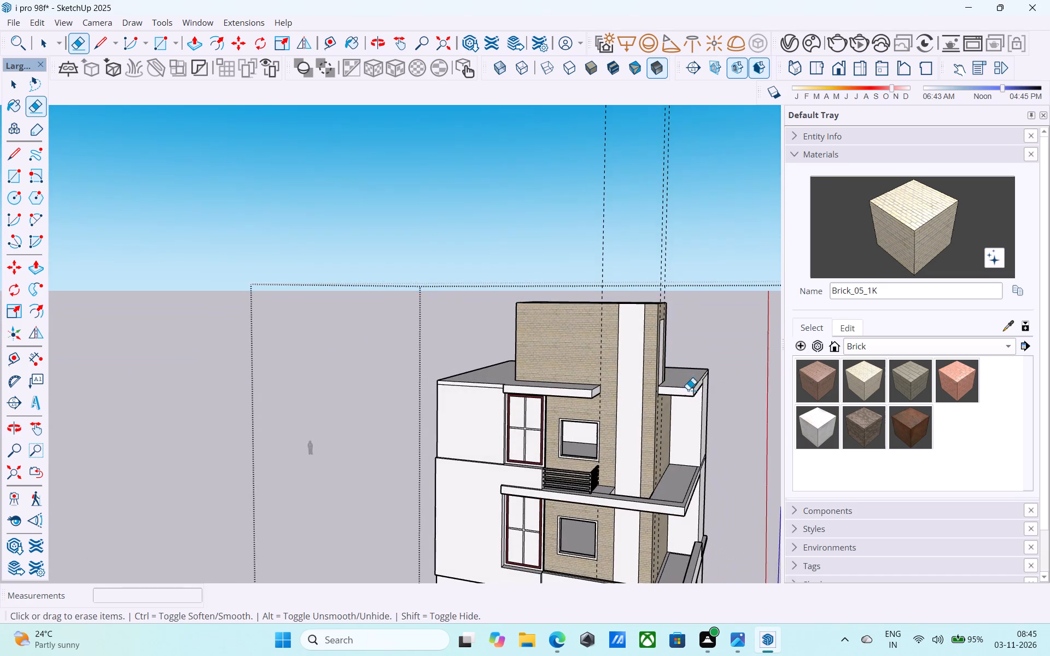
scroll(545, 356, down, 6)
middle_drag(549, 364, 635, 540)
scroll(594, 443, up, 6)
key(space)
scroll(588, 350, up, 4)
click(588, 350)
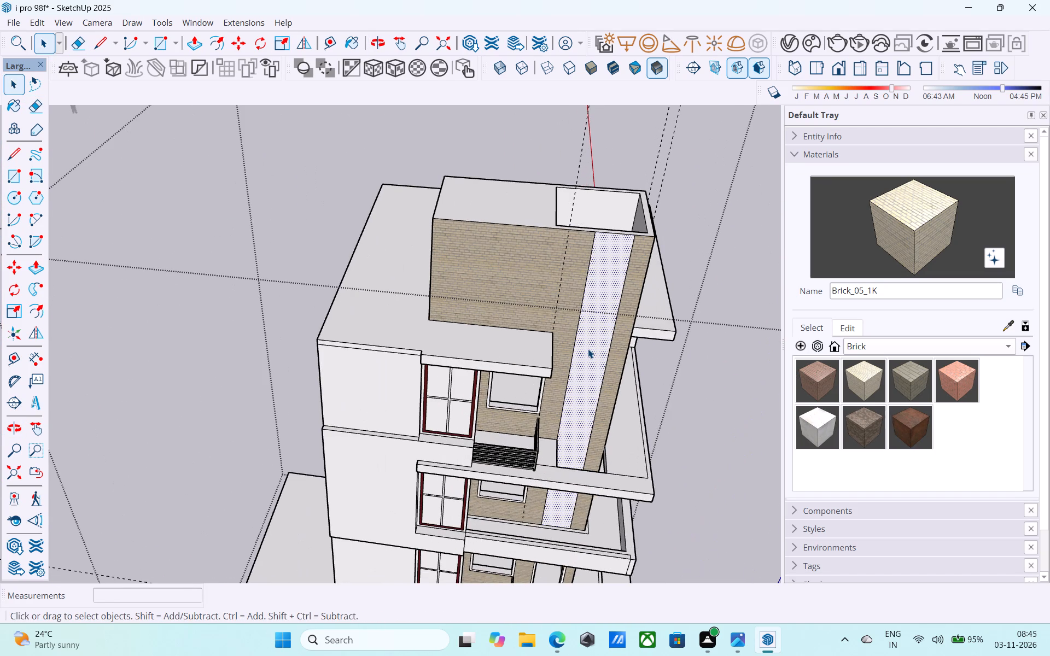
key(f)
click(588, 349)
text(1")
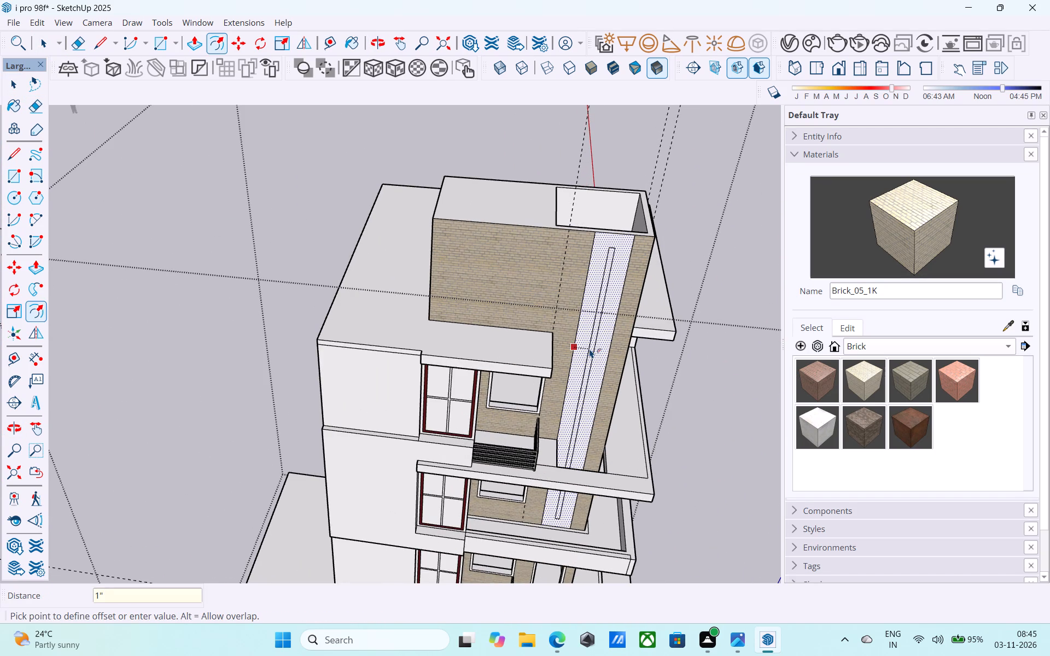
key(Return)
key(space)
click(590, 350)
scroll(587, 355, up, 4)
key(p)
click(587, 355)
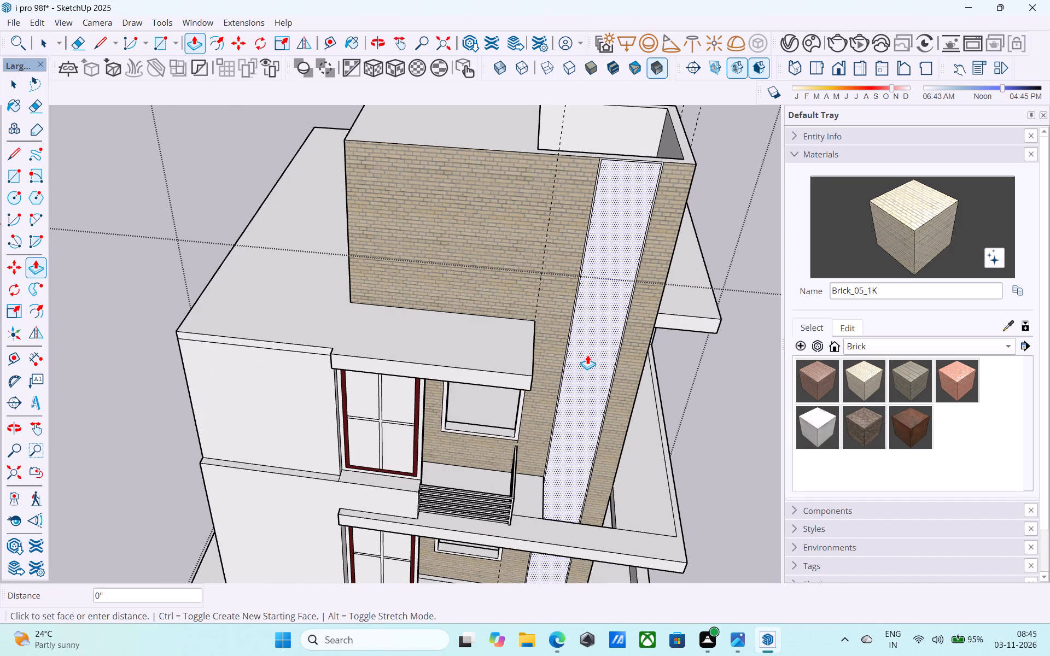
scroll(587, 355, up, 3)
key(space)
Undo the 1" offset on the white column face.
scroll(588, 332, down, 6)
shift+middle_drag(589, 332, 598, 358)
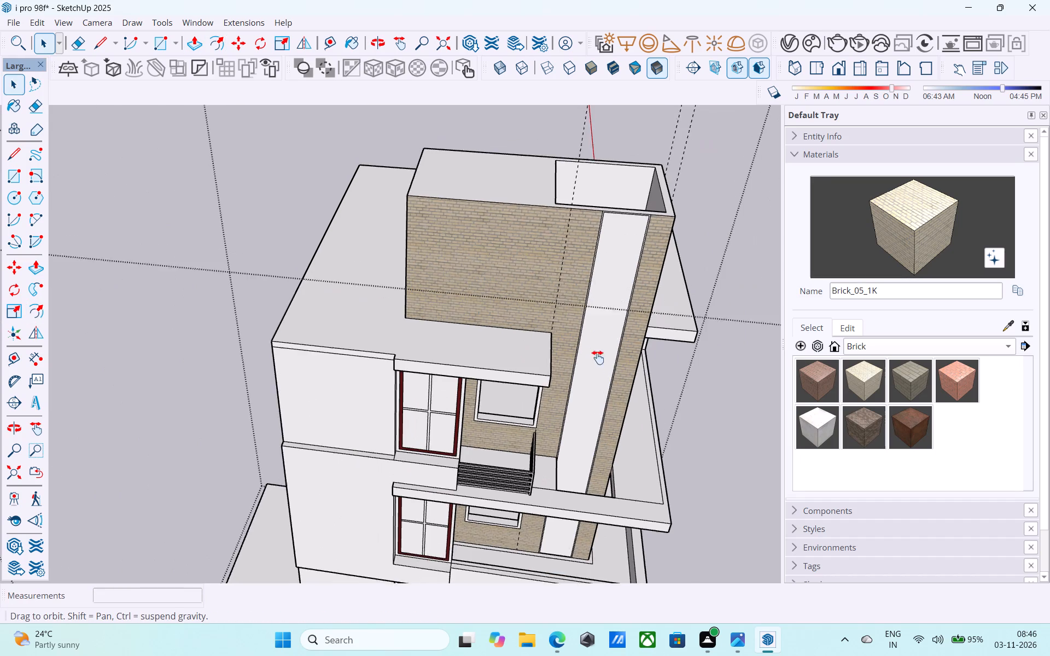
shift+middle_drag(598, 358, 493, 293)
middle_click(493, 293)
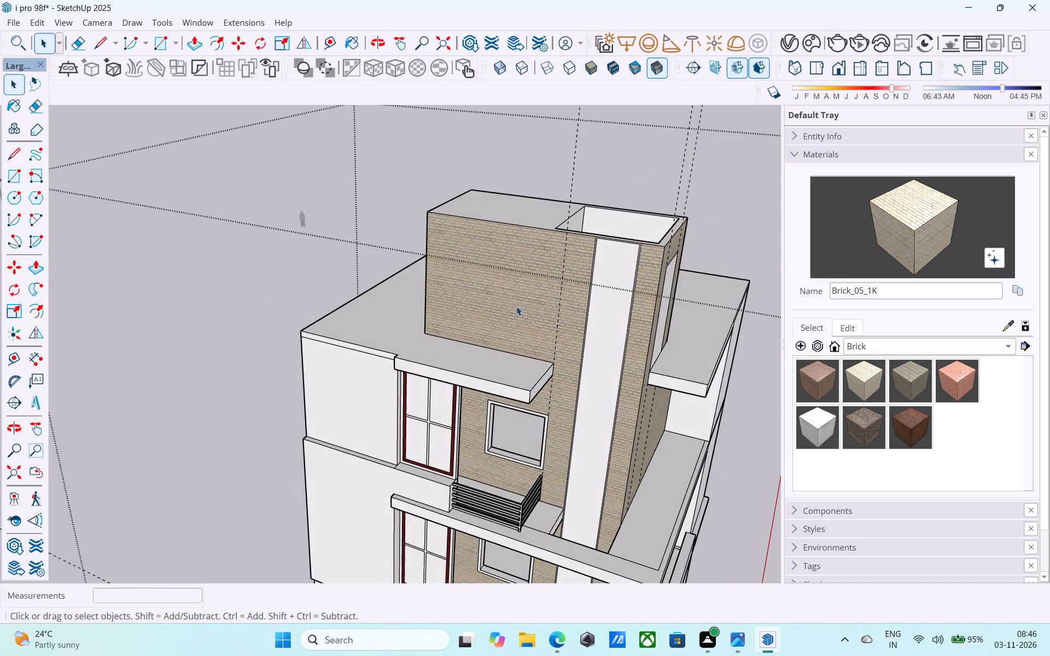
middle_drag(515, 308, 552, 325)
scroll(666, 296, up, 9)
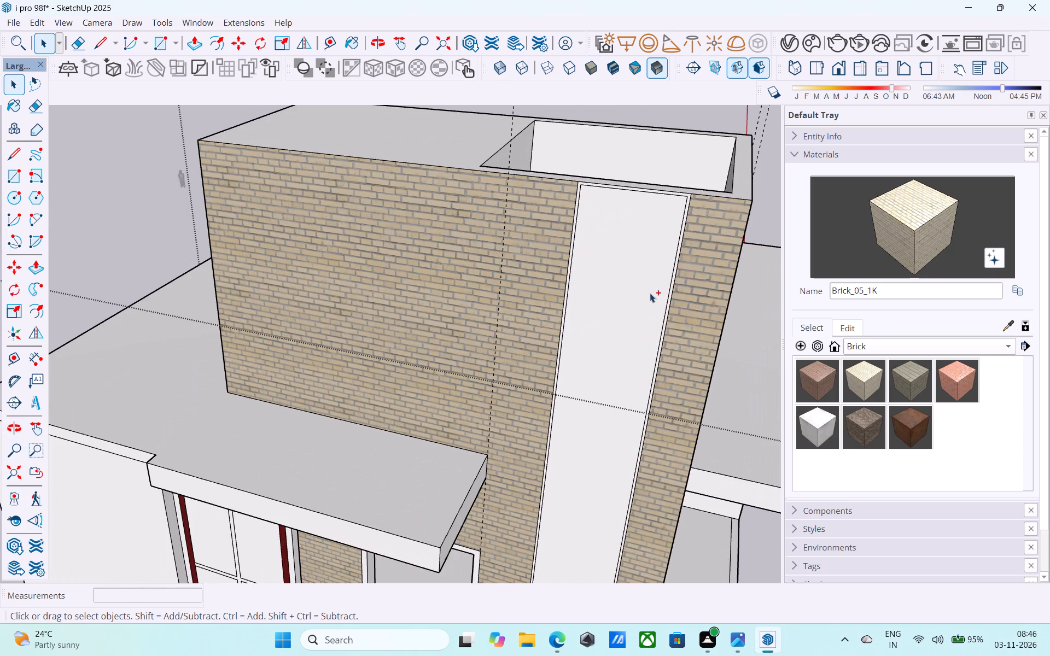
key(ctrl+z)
Place a horizontal guide 8' above the roof slab on the rooftop room's brick front wall.
click(623, 297)
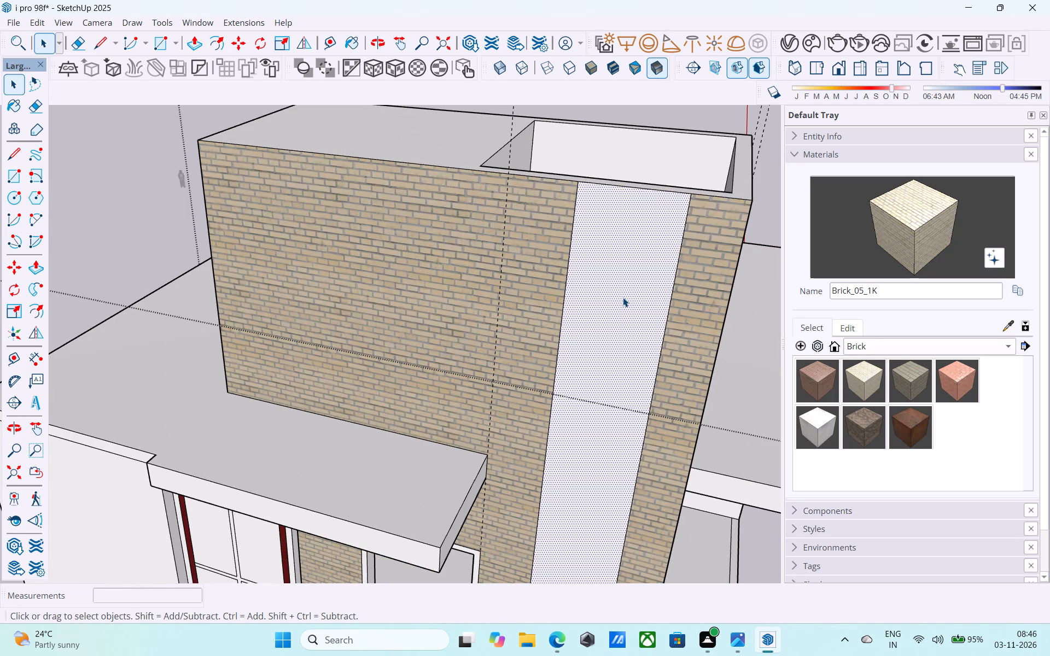
scroll(623, 297, down, 5)
shift+middle_drag(623, 297, 651, 299)
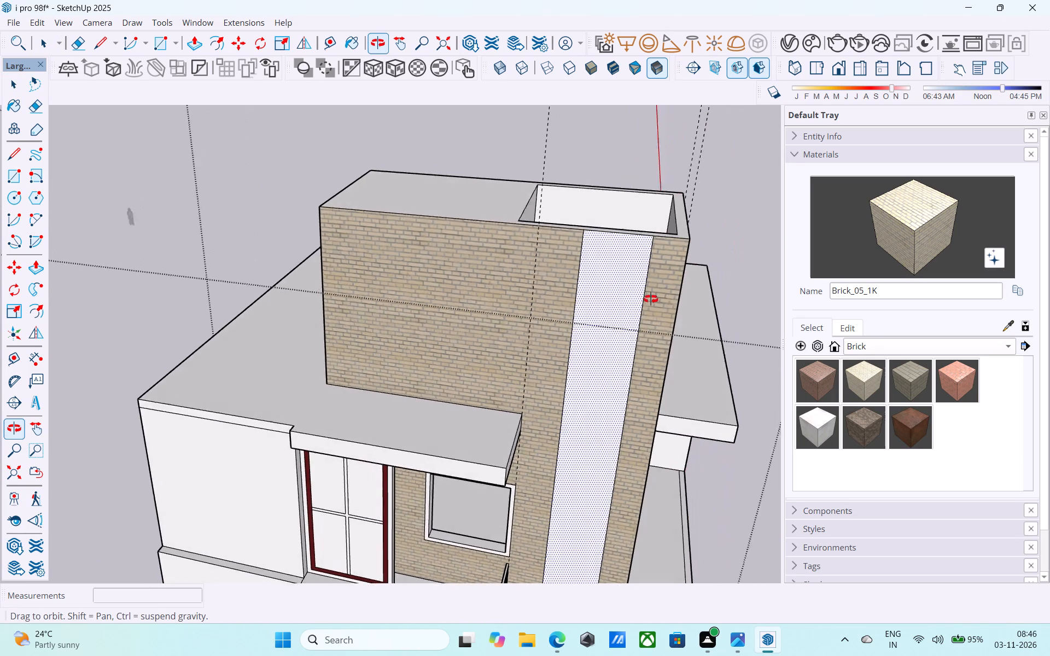
shift+middle_drag(651, 299, 783, 288)
middle_drag(667, 326, 657, 327)
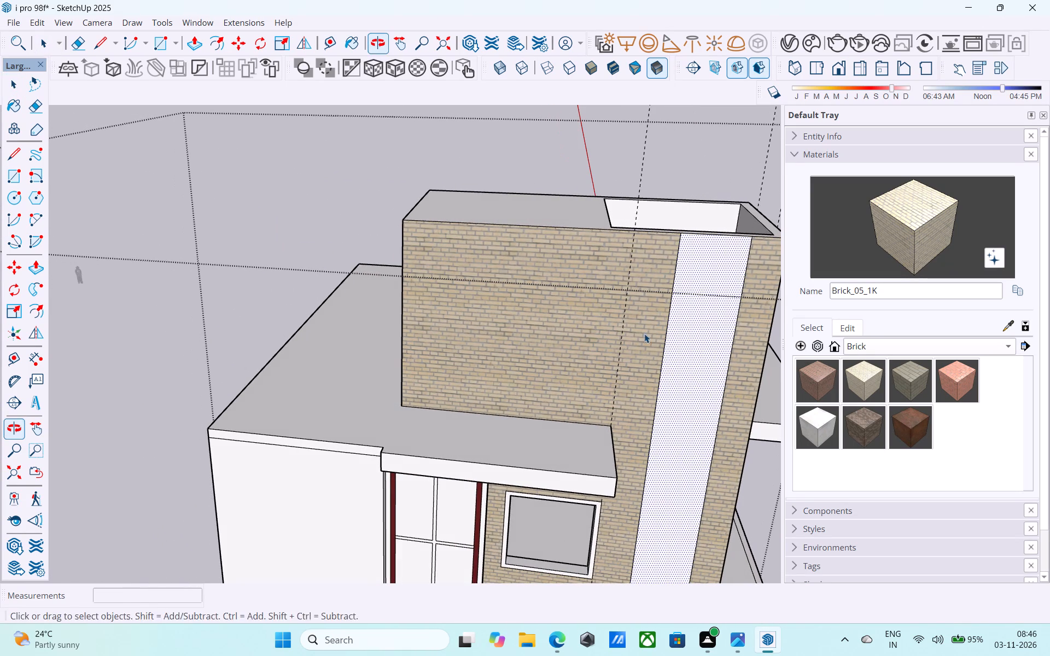
key(t)
click(548, 418)
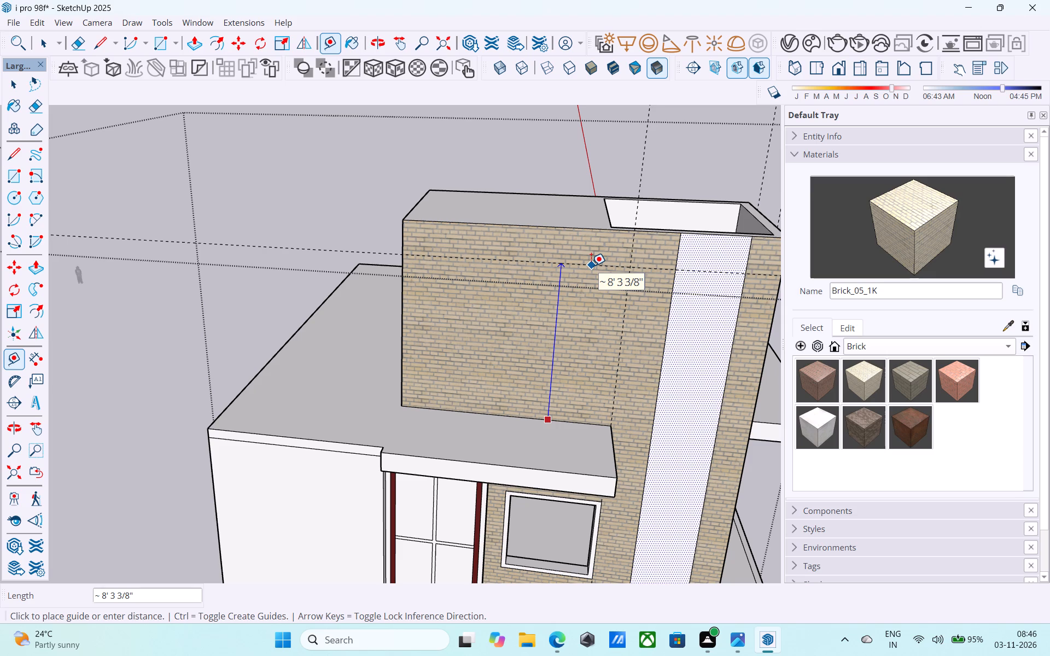
text(8')
key(Return)
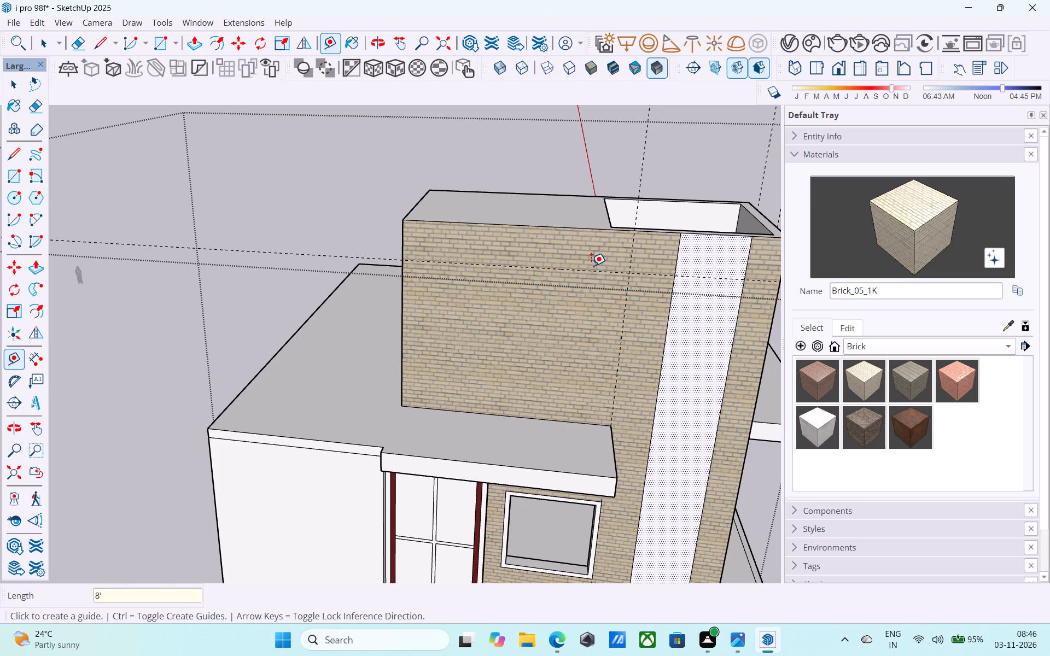
Draw a line across the white column face along the 8' guide.
key(l)
click(672, 274)
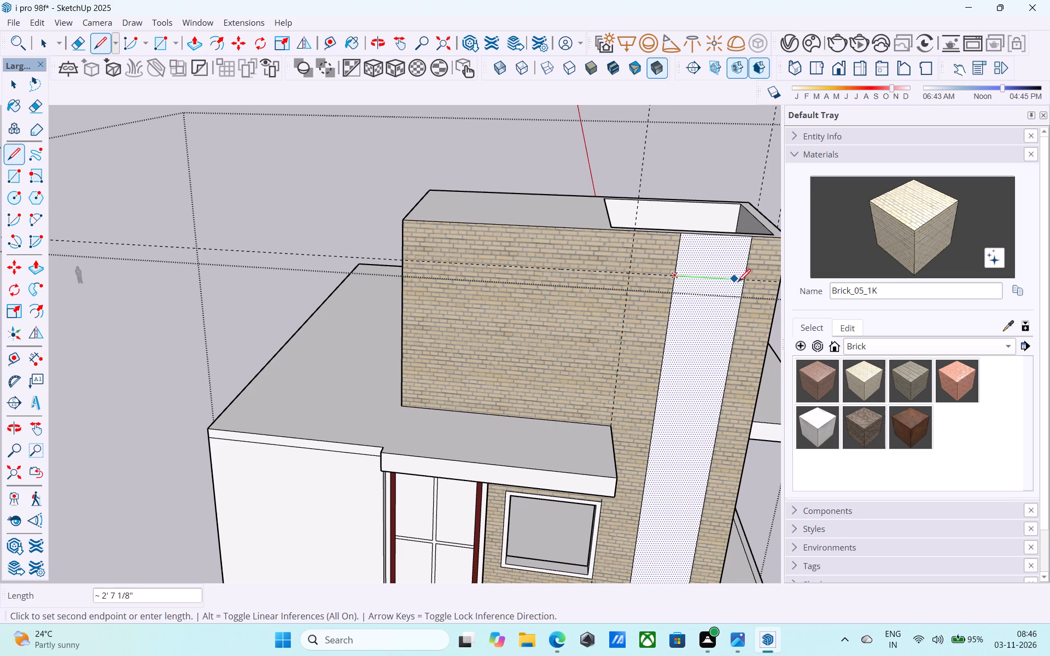
click(744, 282)
scroll(599, 278, down, 9)
middle_drag(592, 279, 573, 258)
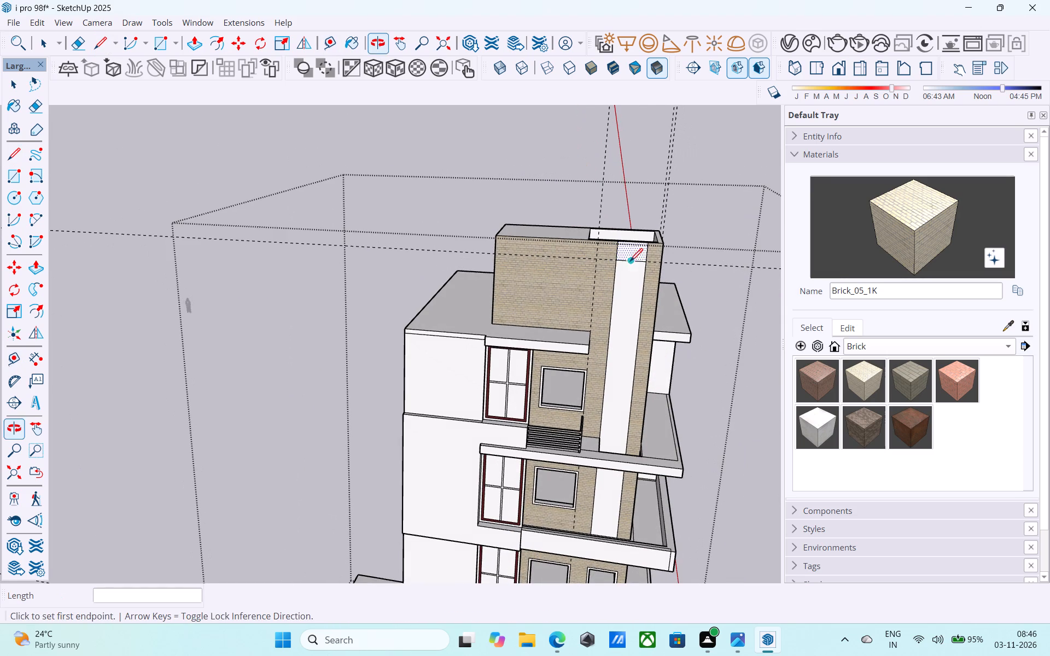
Erase the column's two side edges above the new line so its upper end merges with the brick wall.
key(e)
scroll(630, 253, up, 6)
drag(618, 245, 604, 245)
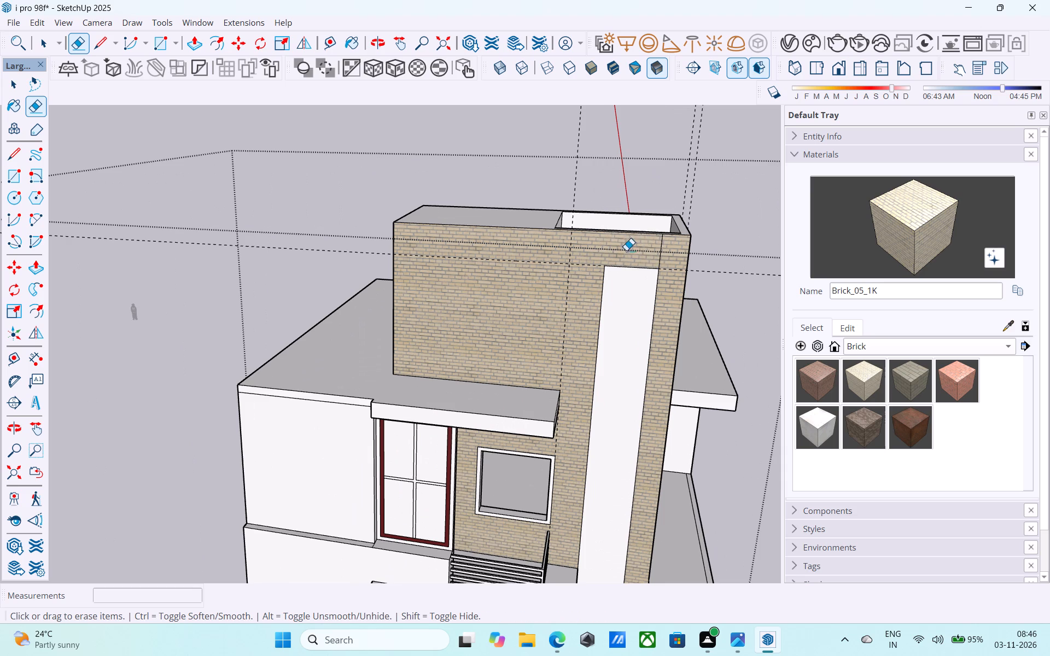
drag(654, 254, 667, 254)
scroll(598, 253, down, 9)
Offset the shortened white column face inward by 2".
middle_drag(579, 240, 561, 229)
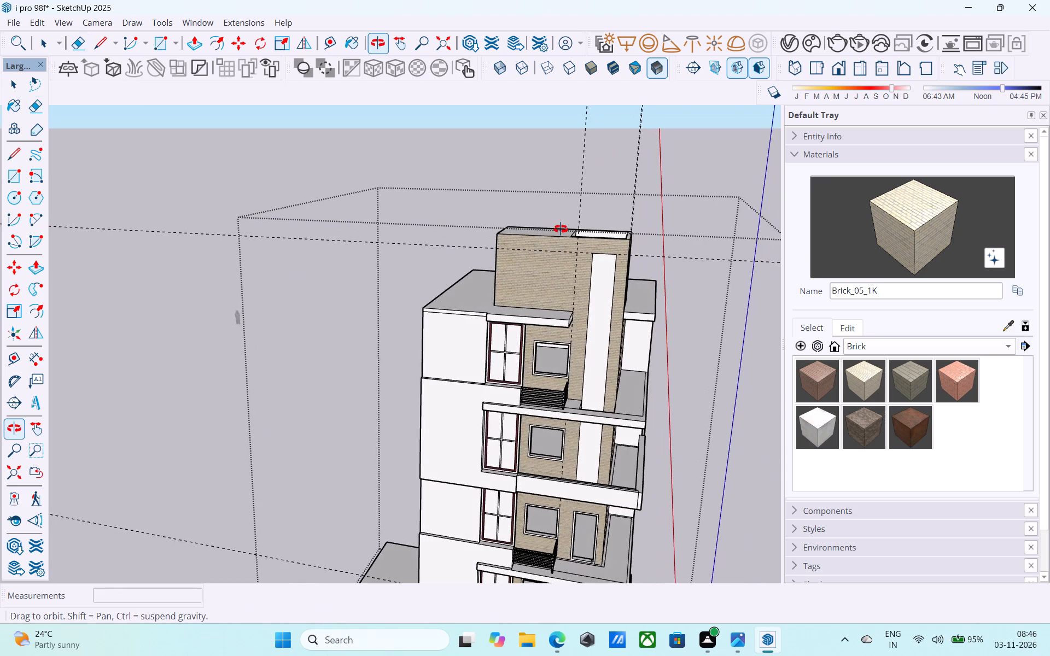
middle_drag(561, 229, 509, 239)
scroll(596, 370, up, 6)
key(space)
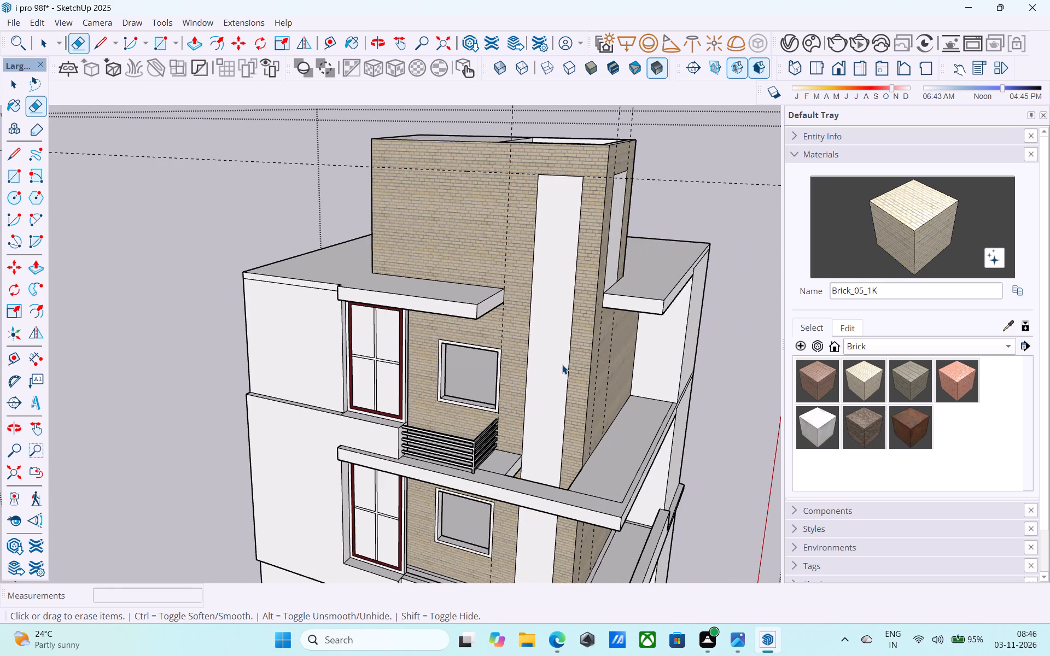
click(562, 365)
scroll(556, 368, up, 4)
key(f)
click(556, 368)
key(2)
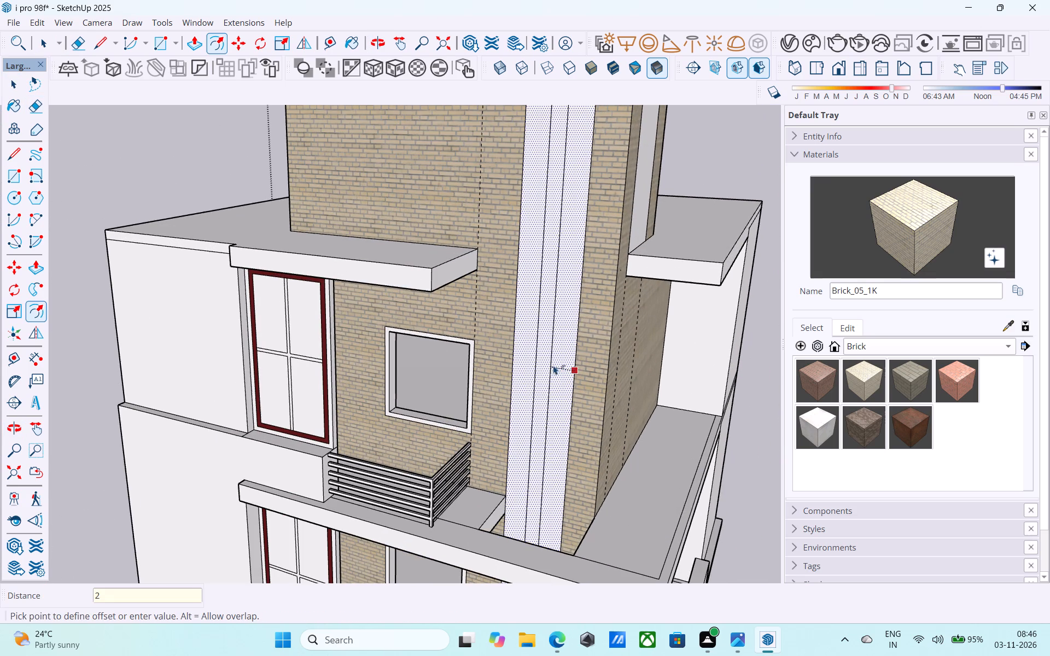
key(shift+quotedbl)
key(Return)
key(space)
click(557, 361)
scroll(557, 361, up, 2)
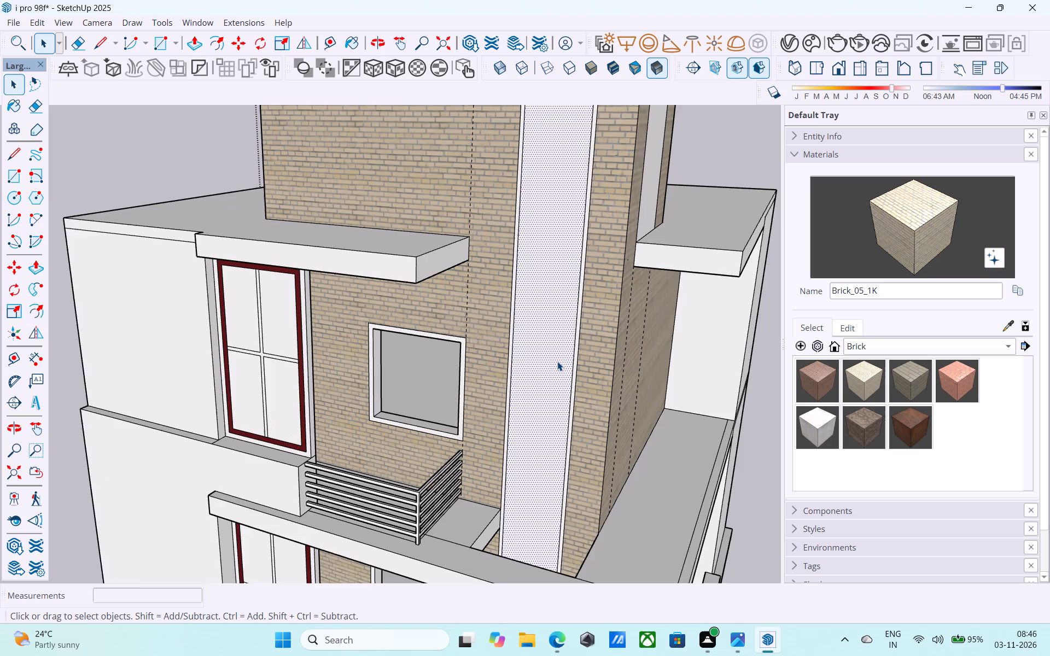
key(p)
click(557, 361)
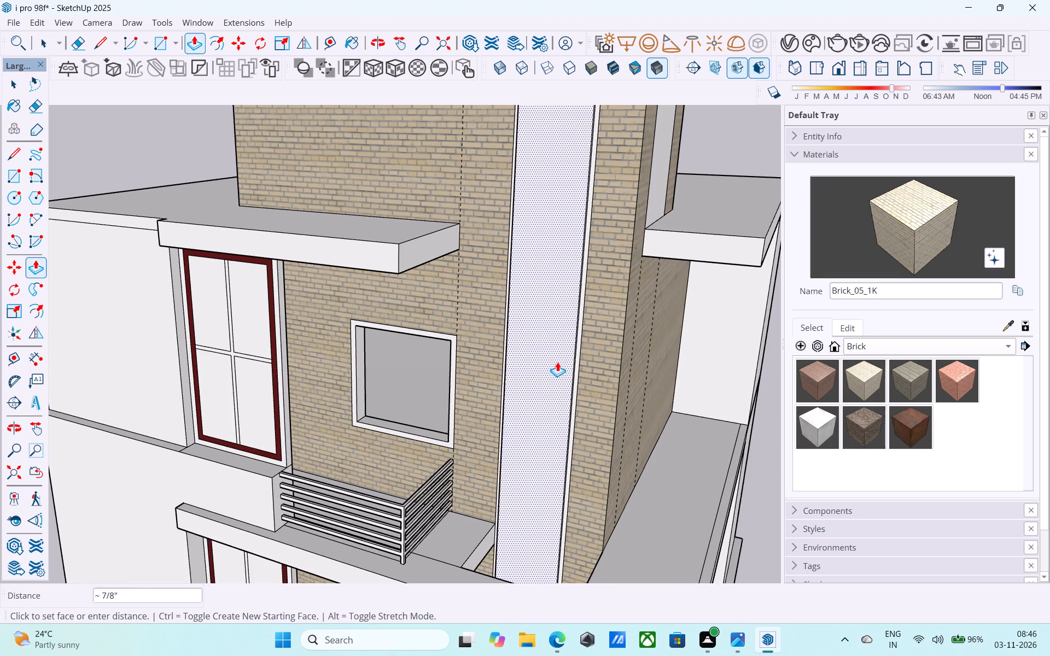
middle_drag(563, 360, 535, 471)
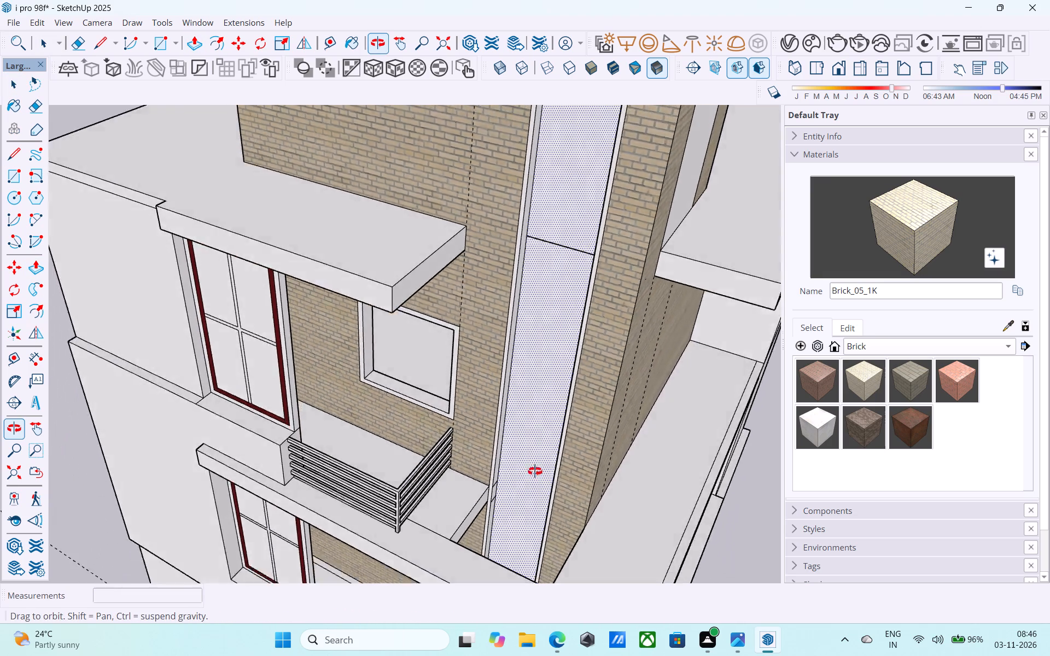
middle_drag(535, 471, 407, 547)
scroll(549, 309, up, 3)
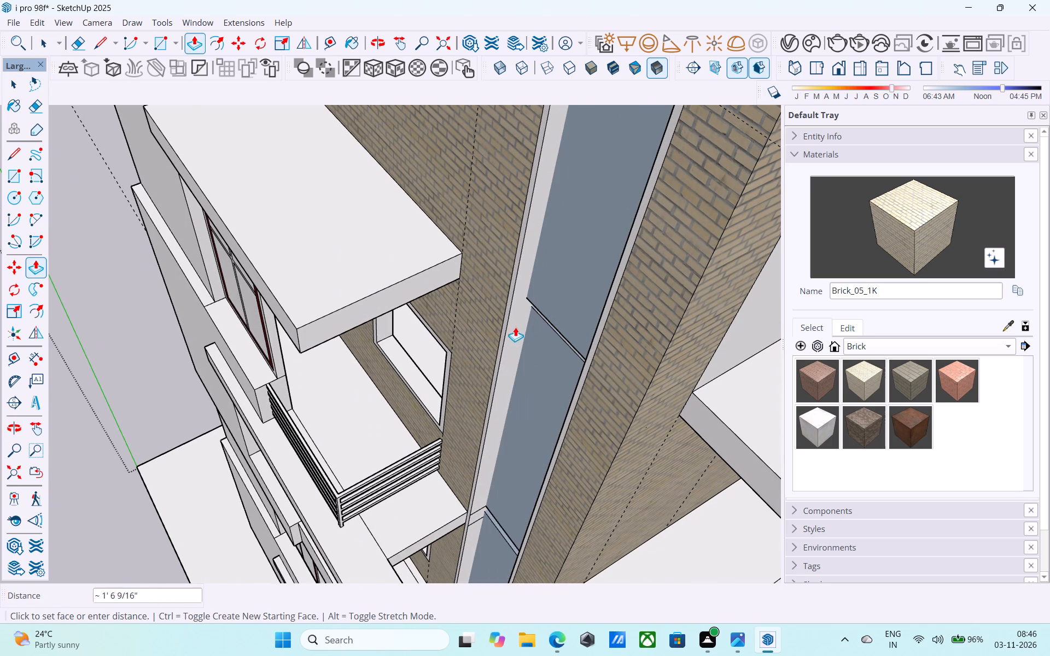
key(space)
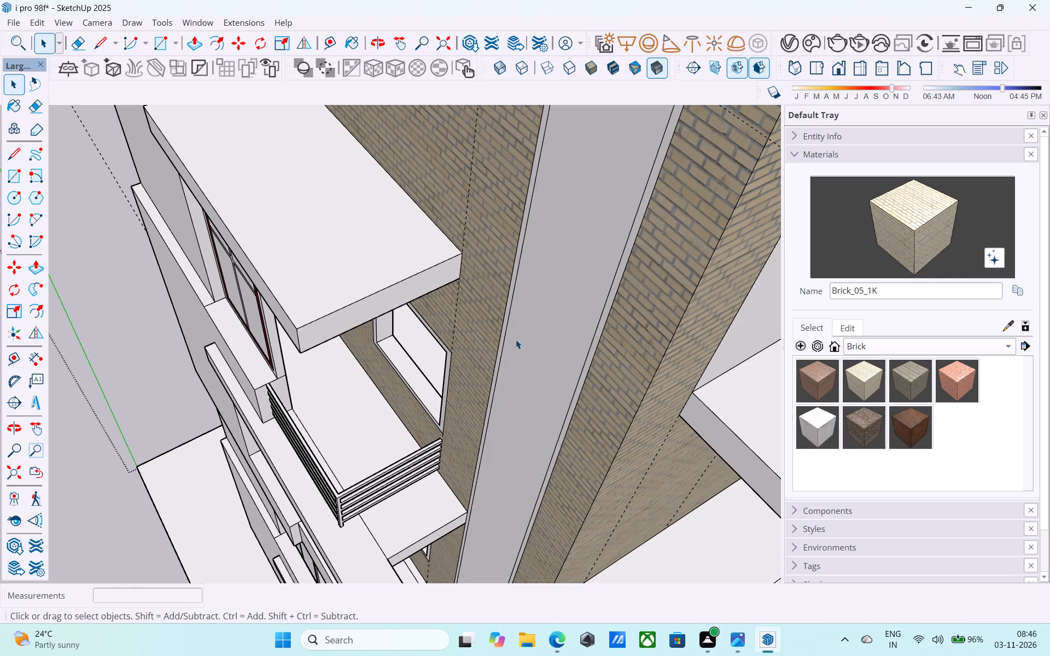
Push/Pull the column's inner panel face 2" inward to recess it behind the frame.
scroll(516, 339, up, 4)
click(519, 341)
key(p)
click(520, 341)
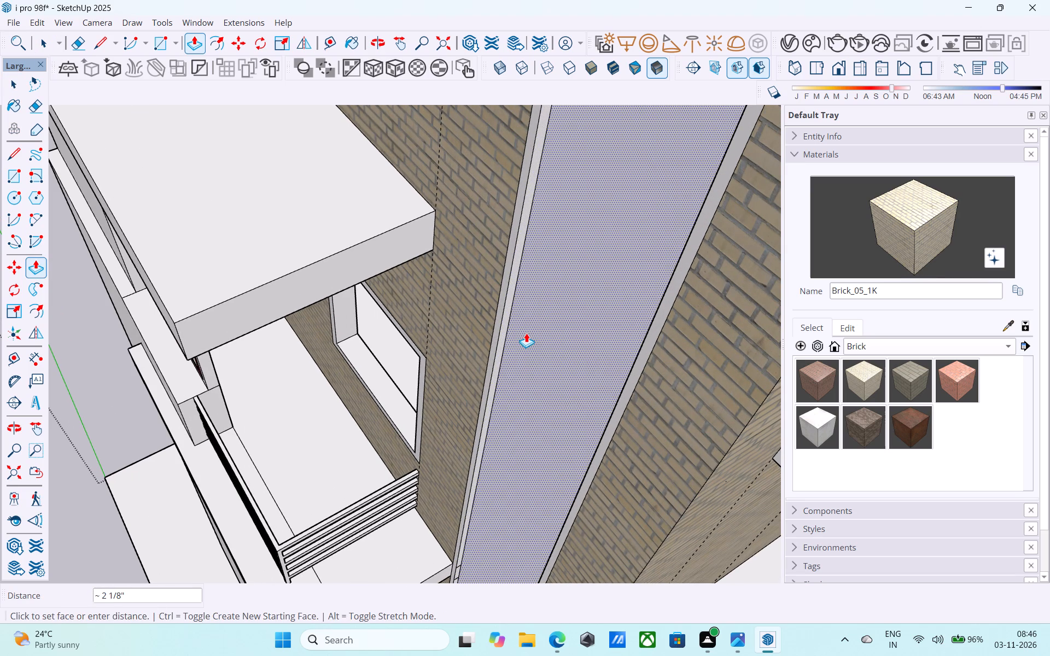
text(3')
key(Return)
text(2")
key(Return)
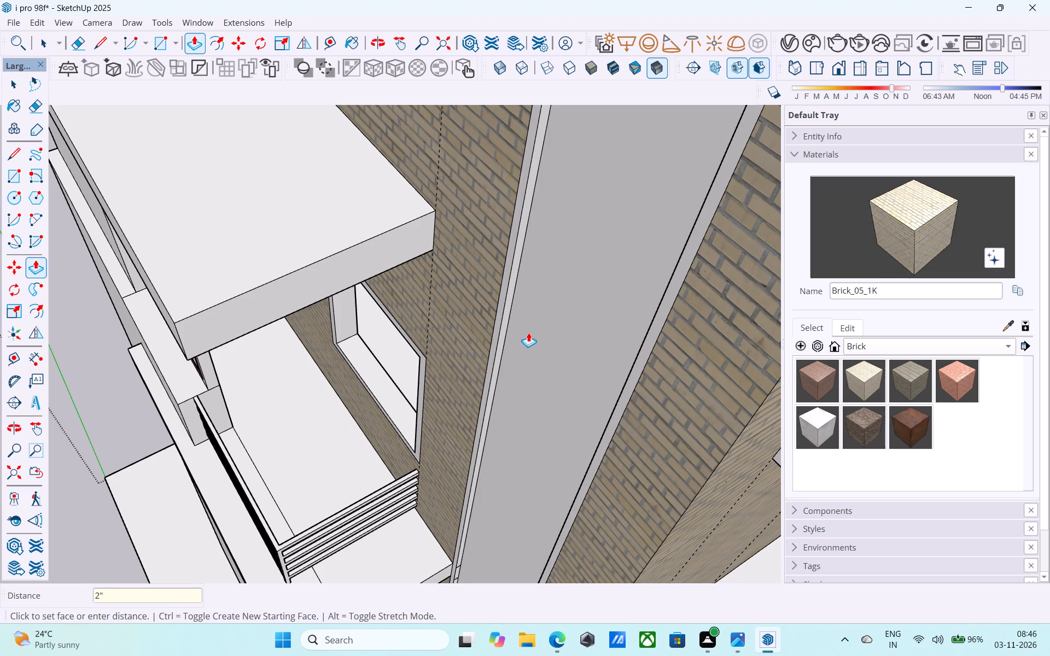
key(space)
Paint the recessed column panel and its surrounding frame face with M07_Charcoal_Gleam from the Solid Colors collection.
scroll(533, 335, down, 16)
middle_drag(544, 369, 676, 235)
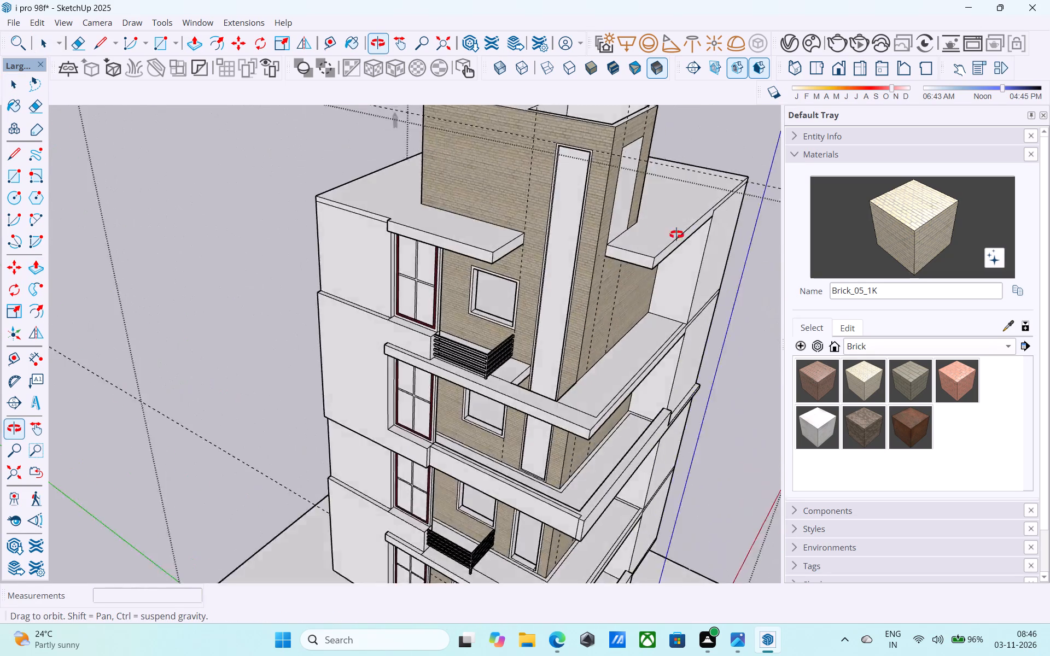
middle_drag(676, 235, 735, 168)
middle_drag(556, 347, 614, 317)
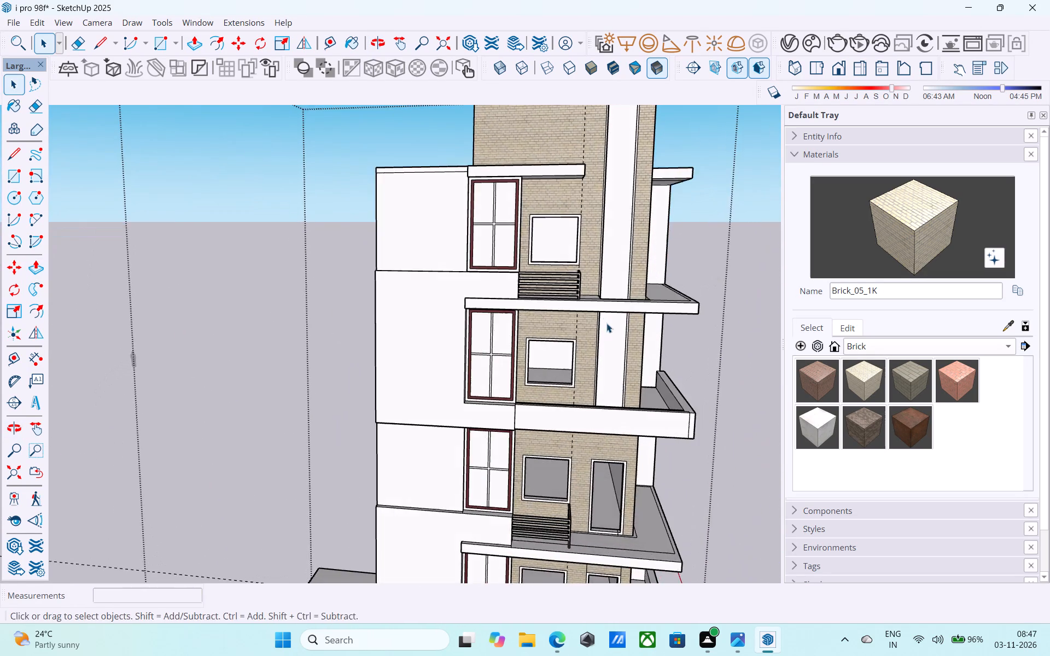
scroll(596, 327, down, 6)
middle_drag(581, 356, 562, 364)
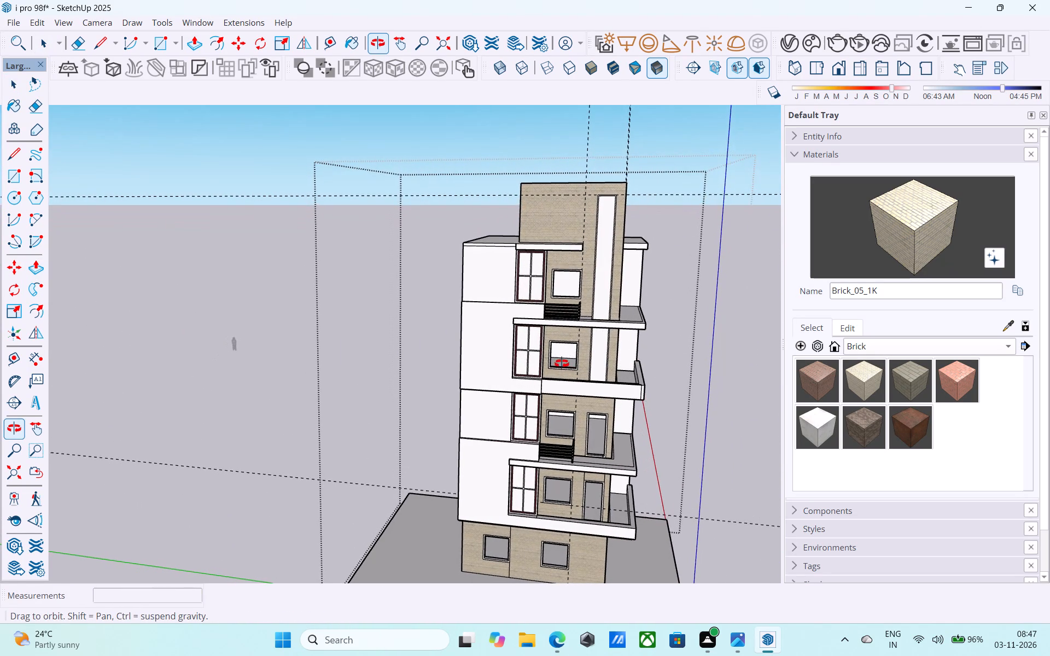
middle_drag(562, 364, 565, 366)
click(894, 346)
click(904, 450)
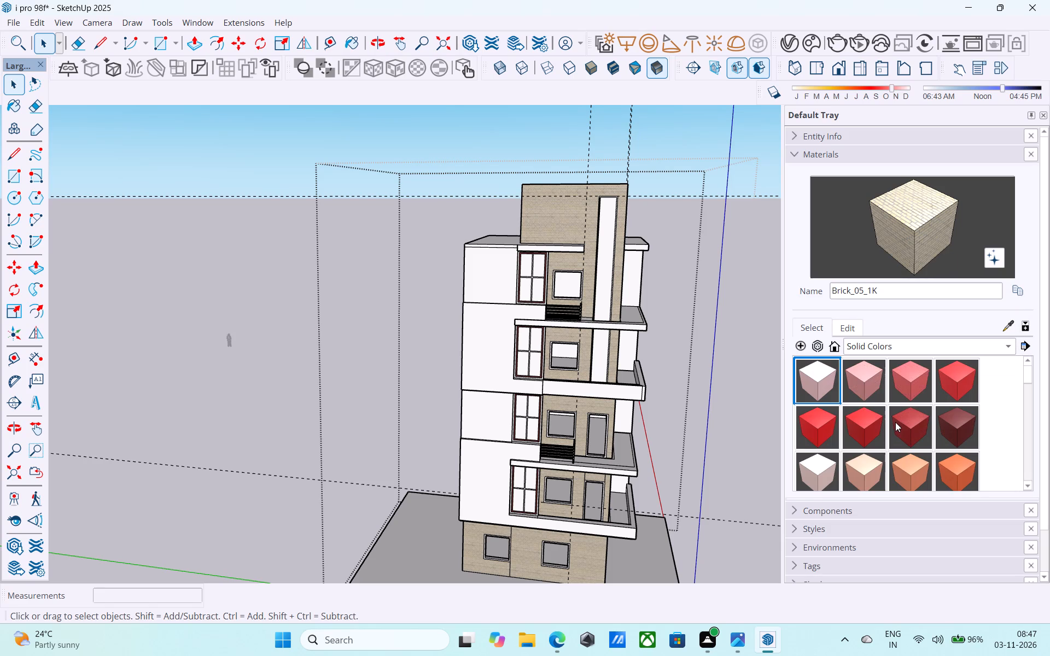
scroll(896, 437, down, 19)
scroll(900, 447, down, 4)
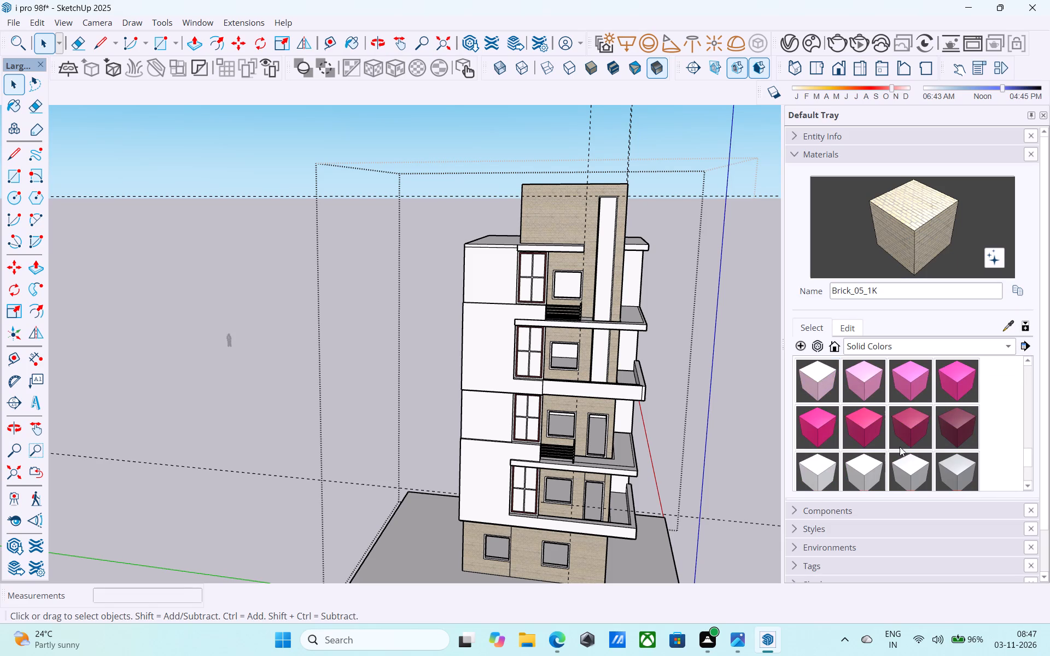
scroll(907, 437, down, 3)
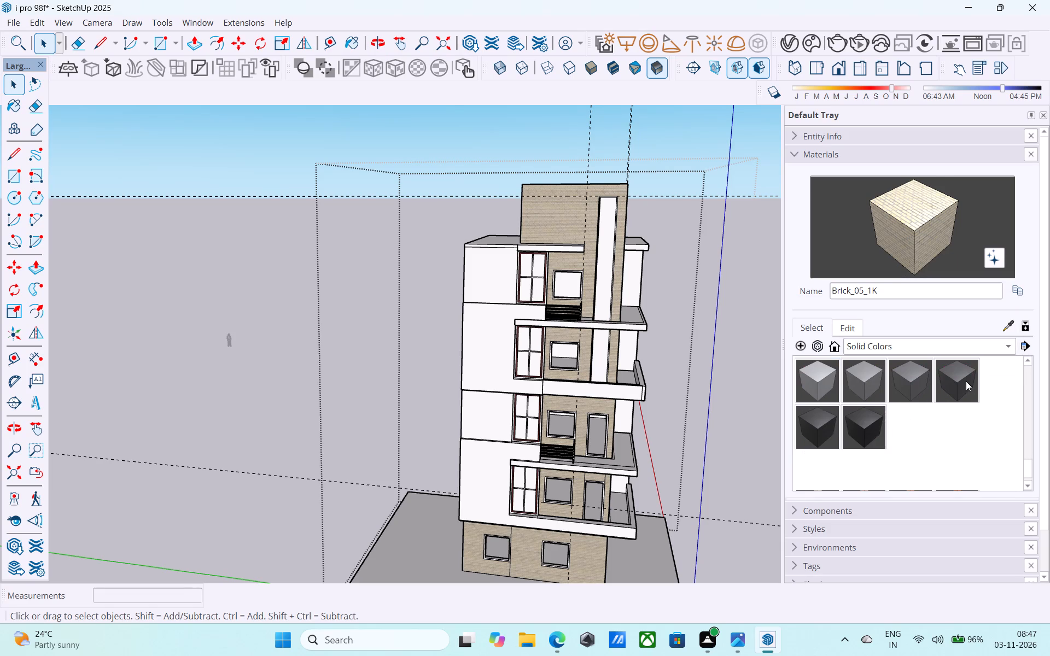
click(966, 381)
scroll(638, 220, up, 8)
click(583, 231)
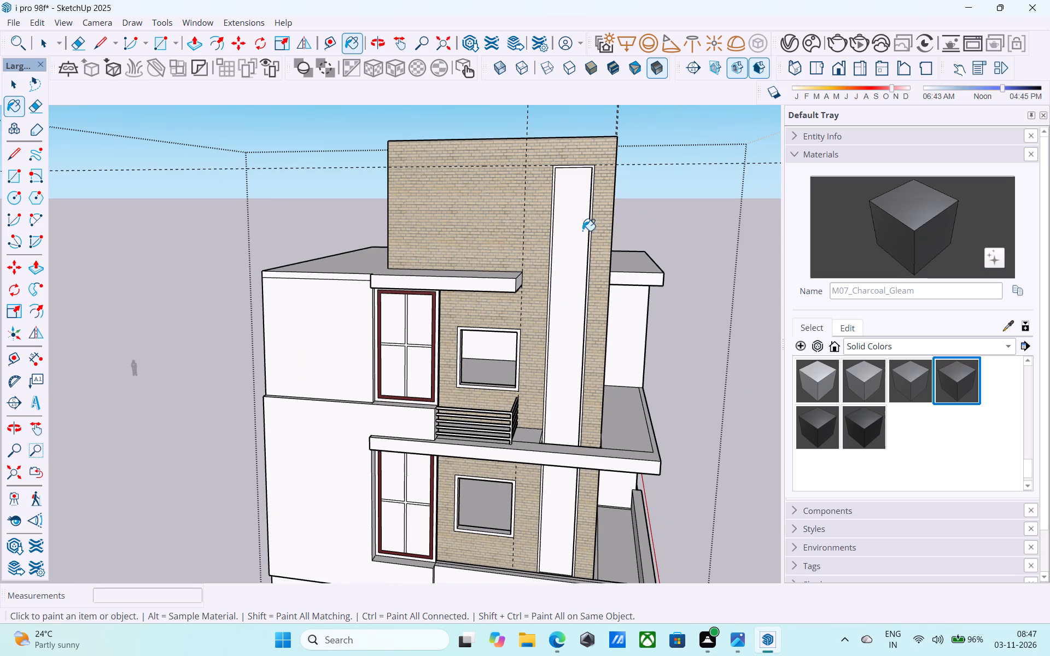
scroll(545, 145, up, 14)
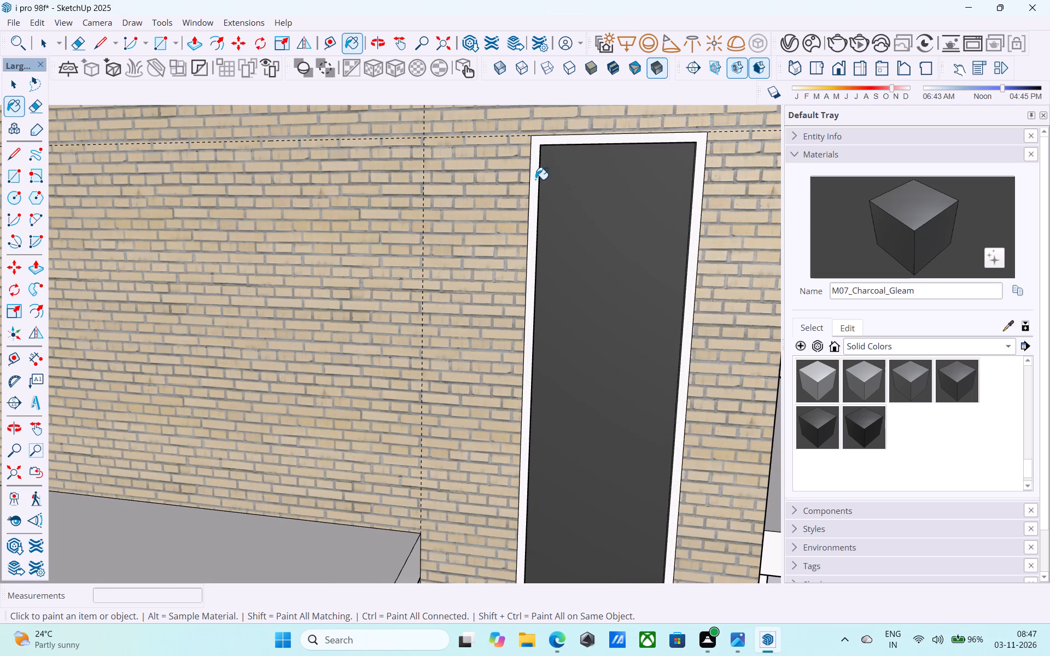
click(535, 178)
Paint the recess's two side reveals and top reveal at the column panel's upper end with M07_Charcoal_Gleam.
middle_drag(540, 181, 333, 186)
scroll(578, 195, up, 3)
click(556, 183)
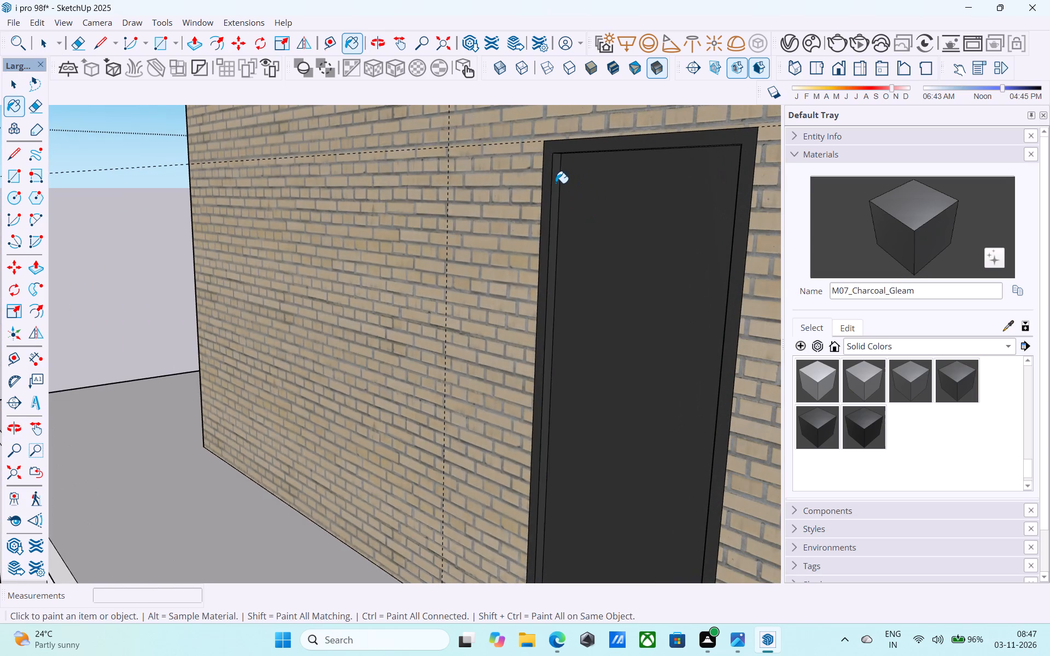
scroll(557, 208, down, 5)
middle_drag(614, 218, 1049, 228)
scroll(604, 172, up, 4)
click(641, 173)
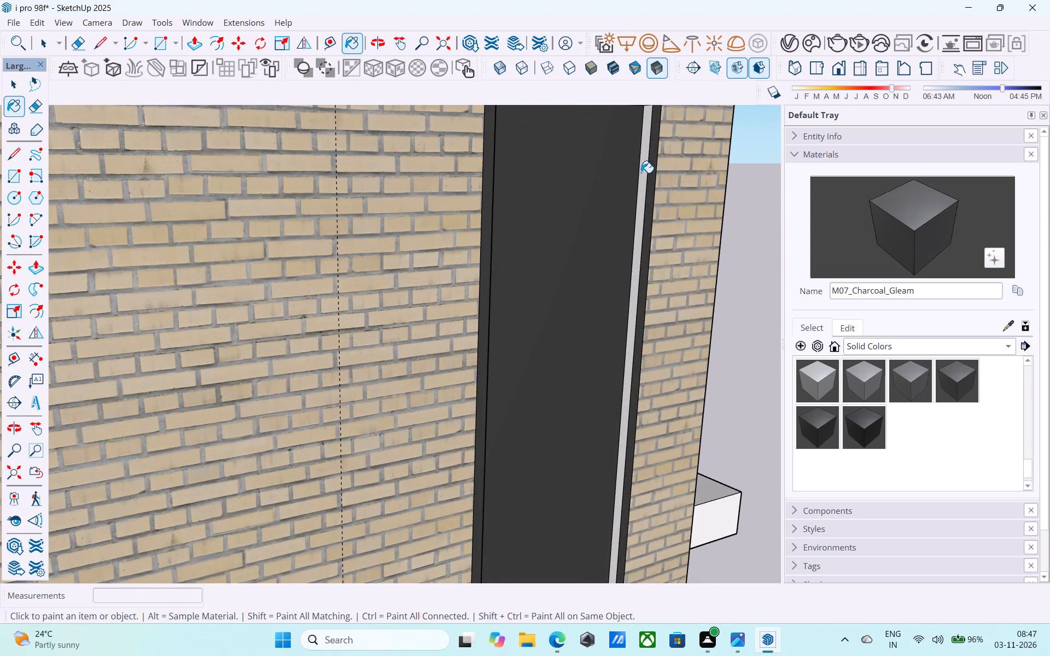
scroll(634, 198, down, 11)
middle_drag(600, 240, 334, 57)
scroll(606, 144, up, 6)
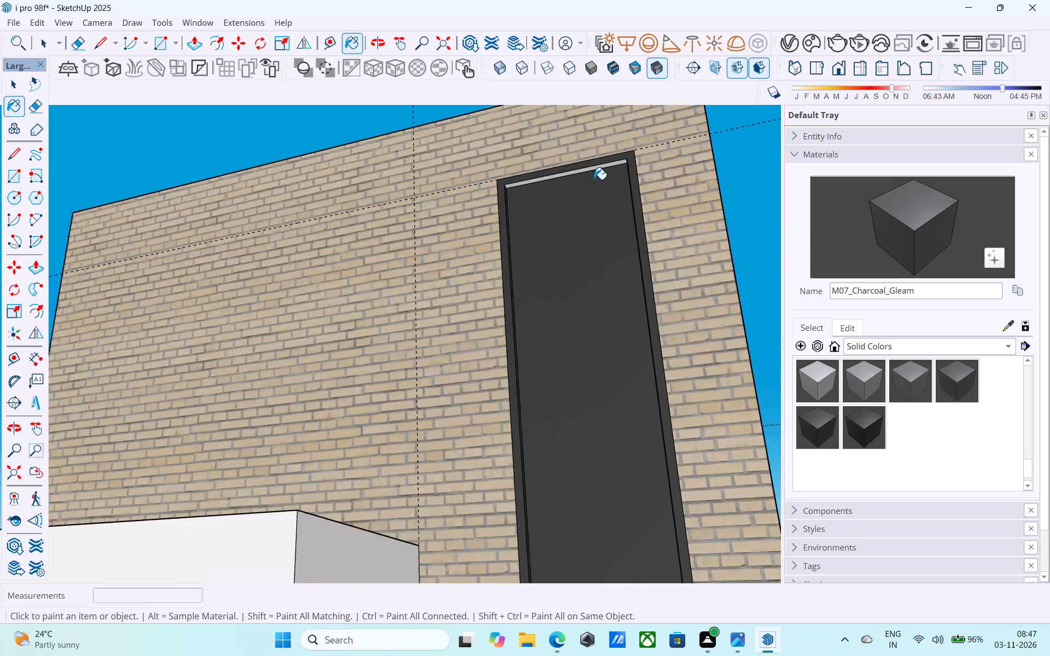
scroll(594, 179, up, 7)
click(586, 160)
Paint the side and bottom reveals at the column panel's lower end, including the small corner piece, with M07_Charcoal_Gleam.
scroll(468, 136, down, 20)
scroll(468, 136, down, 4)
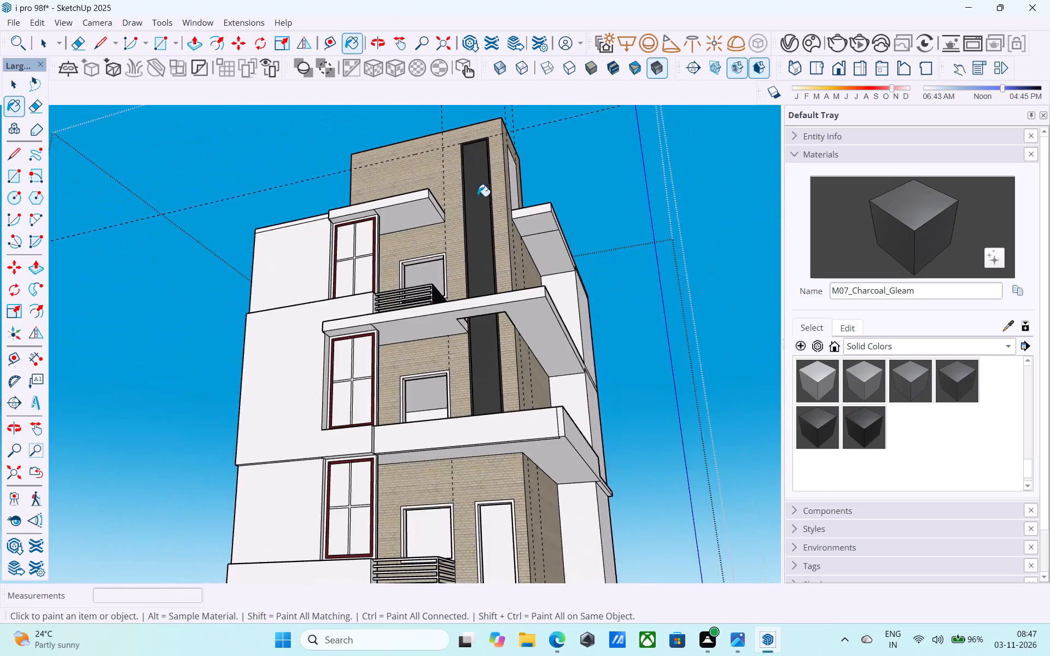
middle_drag(480, 211, 534, 371)
scroll(447, 247, down, 6)
middle_drag(555, 545, 532, 593)
scroll(516, 496, up, 7)
scroll(463, 431, down, 1)
scroll(463, 431, up, 2)
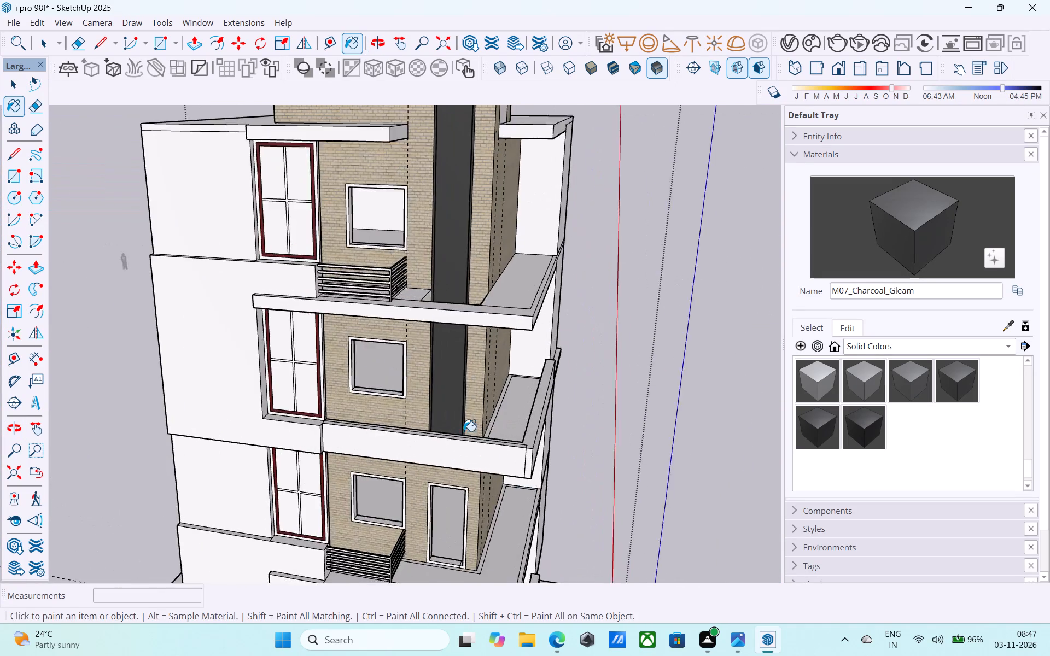
scroll(463, 431, up, 1)
middle_drag(445, 449, 304, 526)
scroll(427, 461, up, 17)
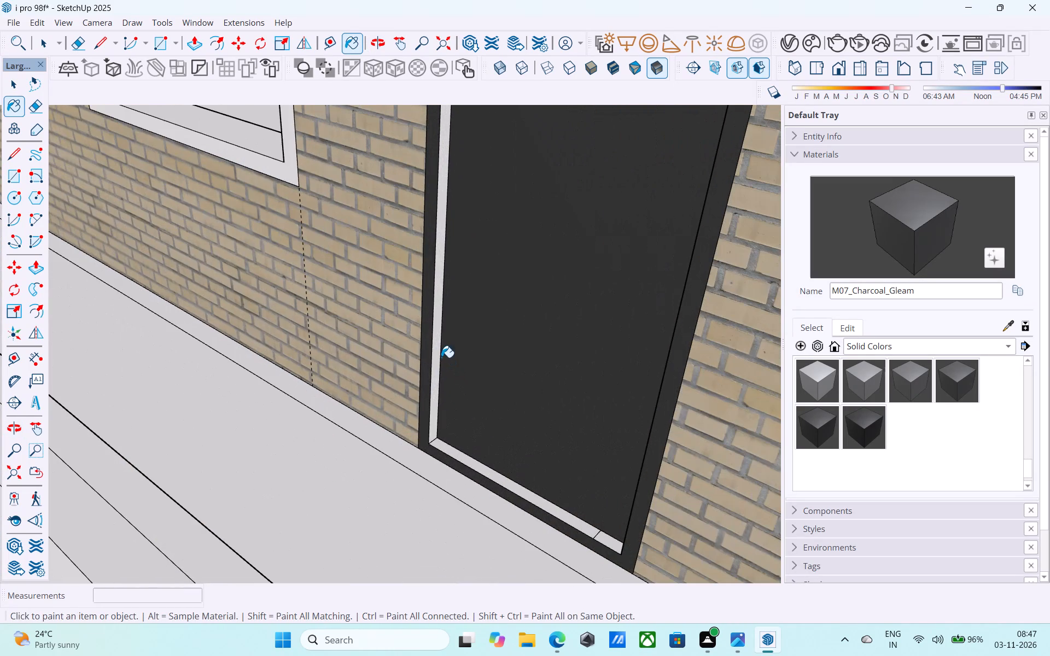
click(435, 352)
click(492, 473)
click(615, 546)
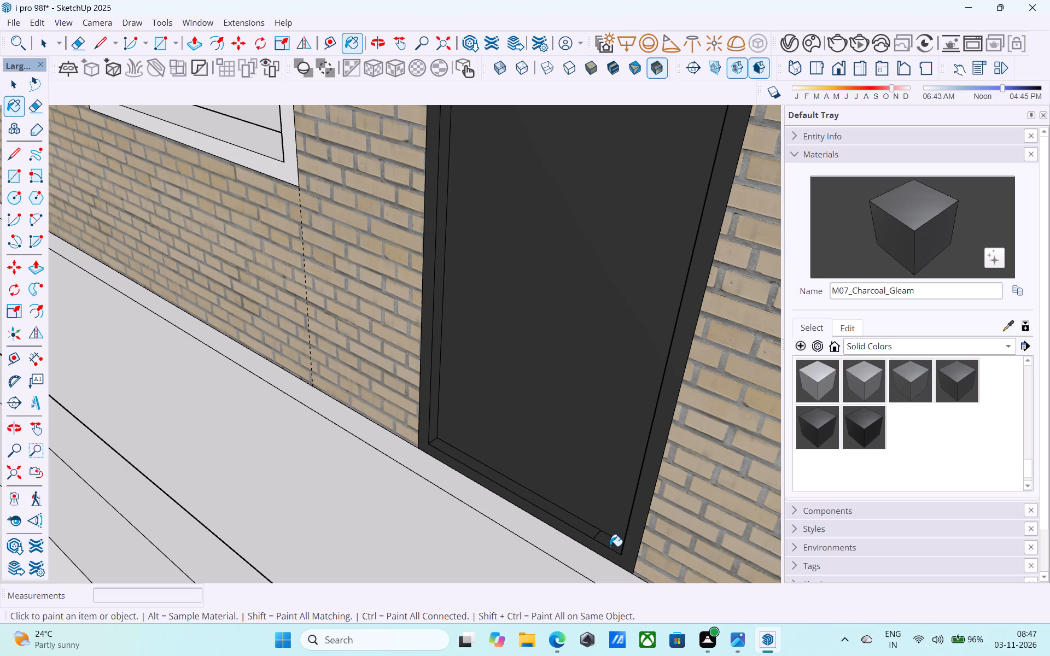
Paint the remaining reveal piece beside the upper balcony slab with M07_Charcoal_Gleam.
scroll(569, 591, down, 20)
scroll(569, 591, down, 6)
middle_drag(457, 439, 450, 431)
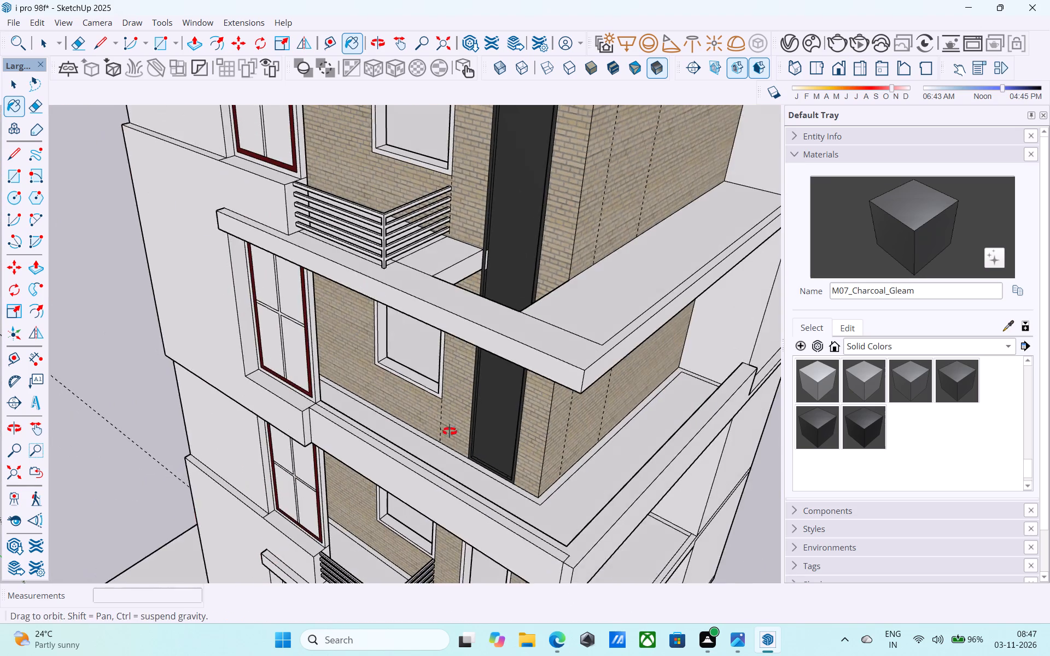
middle_drag(450, 431, 353, 438)
scroll(466, 311, up, 11)
click(456, 248)
scroll(442, 298, down, 3)
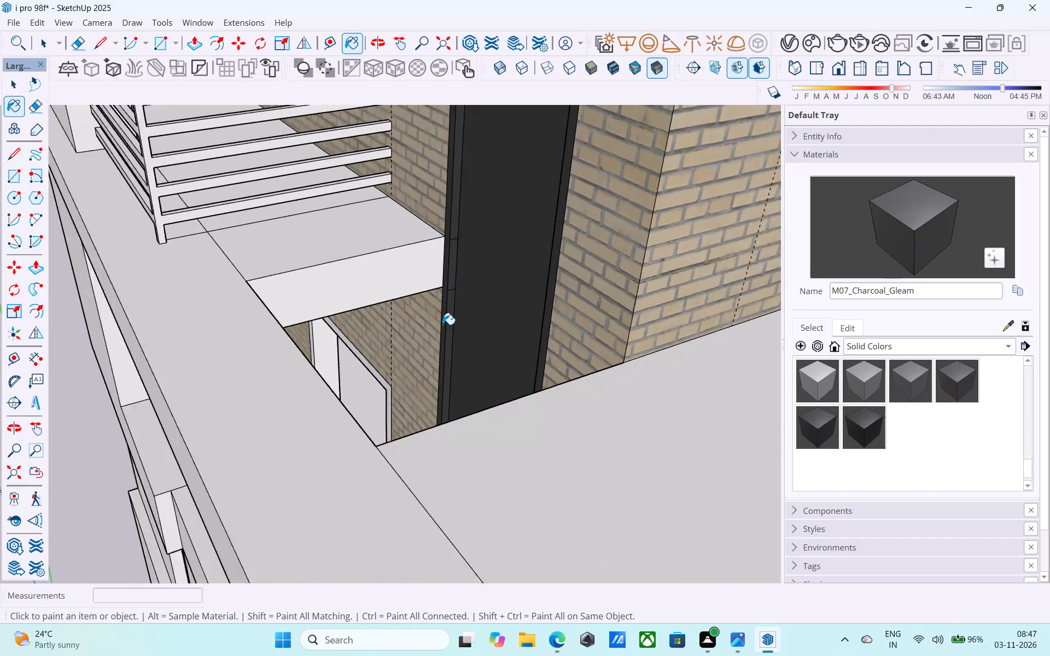
Examine the charcoal panel and the whole front facade from several angles and distances.
scroll(442, 325, down, 2)
middle_drag(498, 340, 1049, 301)
middle_drag(599, 283, 286, 313)
scroll(258, 312, down, 6)
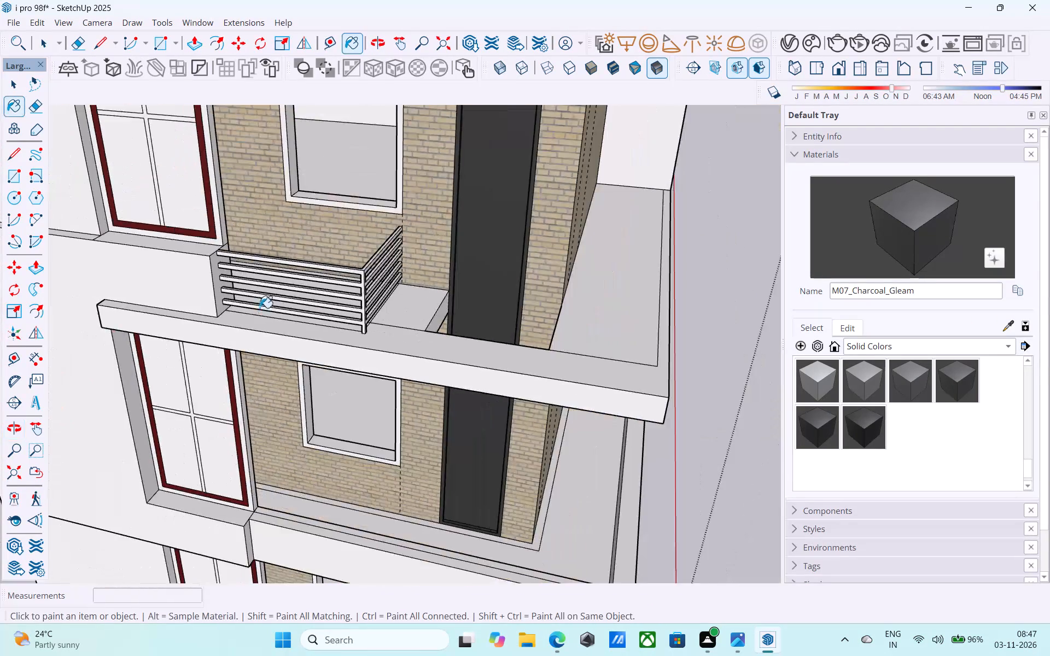
scroll(260, 308, down, 5)
middle_drag(284, 342, 287, 295)
scroll(353, 343, down, 10)
middle_drag(453, 379, 503, 315)
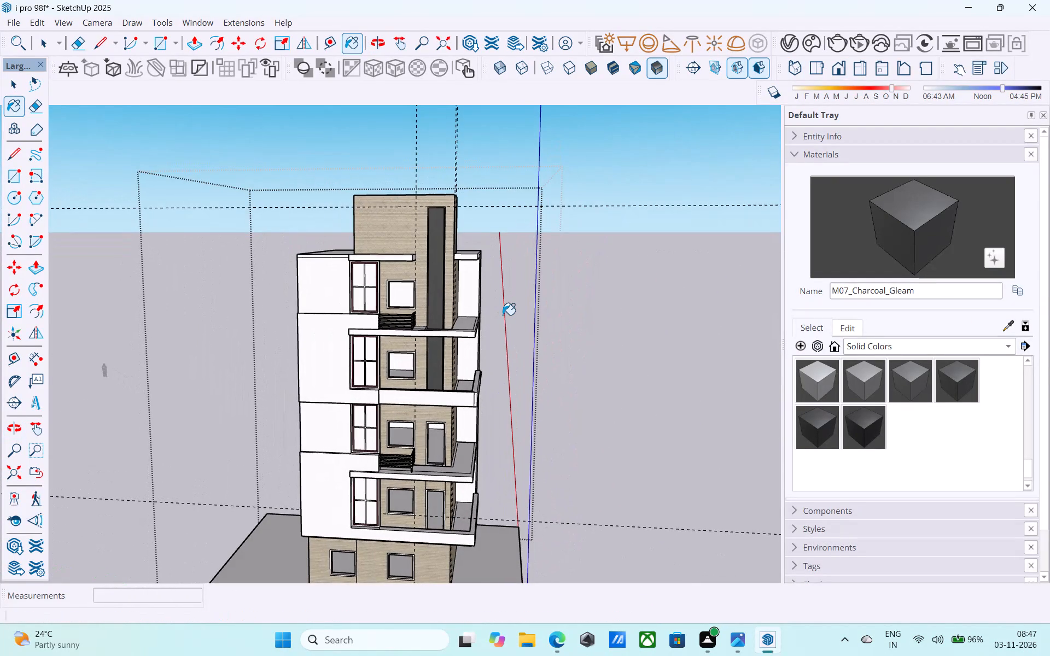
scroll(509, 326, down, 5)
middle_drag(504, 334, 540, 380)
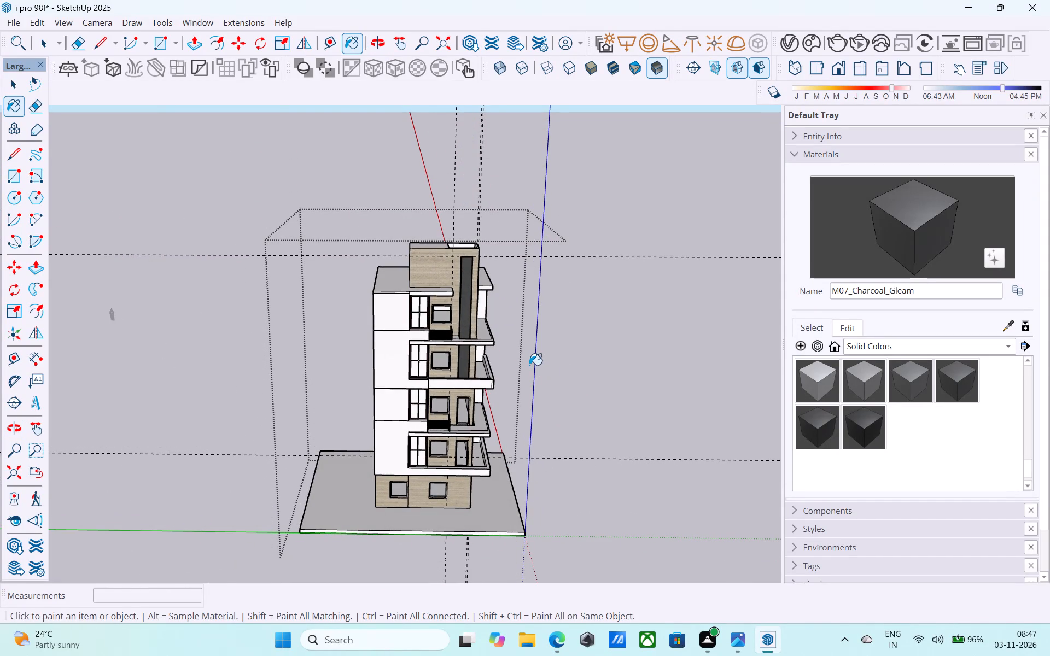
middle_drag(460, 299, 434, 284)
scroll(403, 283, up, 14)
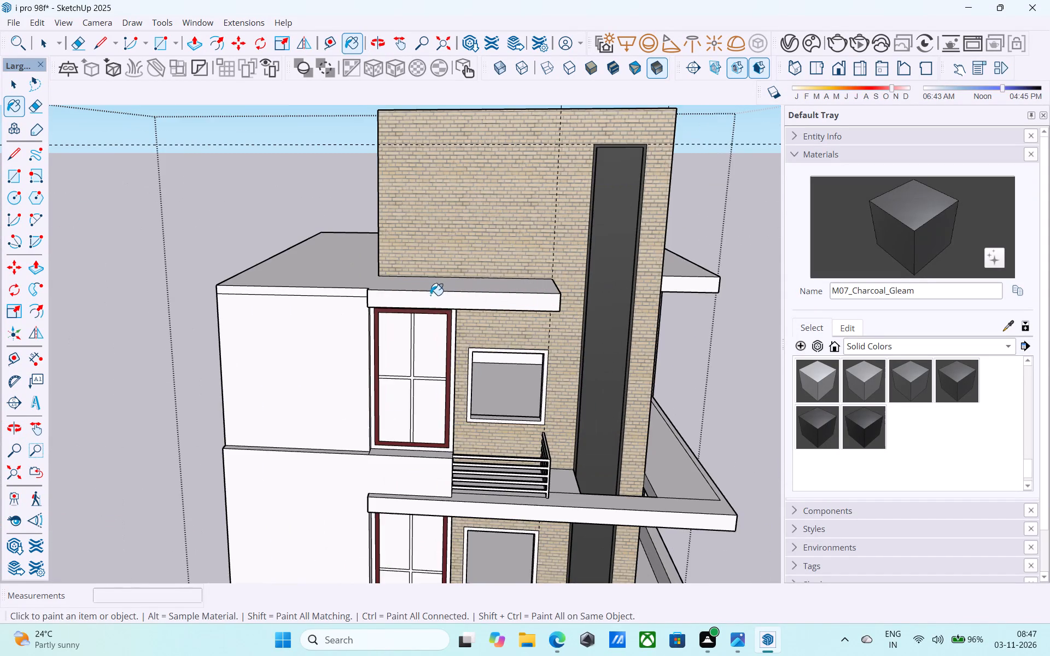
middle_drag(463, 303, 453, 304)
scroll(565, 325, down, 6)
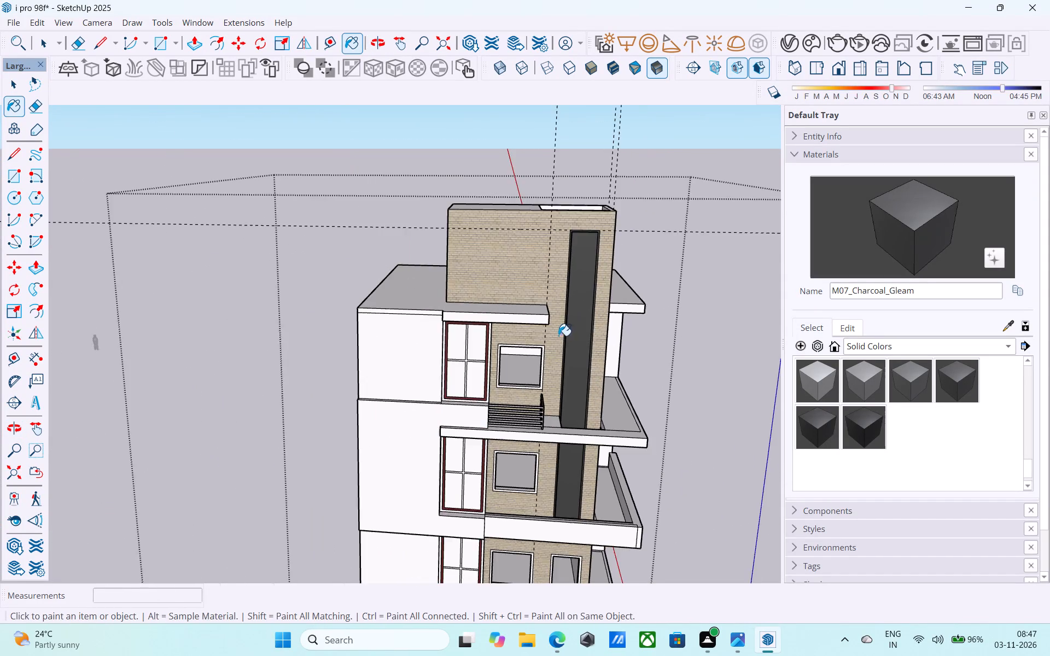
Copy the top side edge of the canopy above the top-floor windows 2" inward along its top face.
middle_drag(550, 336, 536, 348)
scroll(512, 332, up, 5)
middle_drag(527, 318, 519, 323)
scroll(533, 330, up, 5)
key(space)
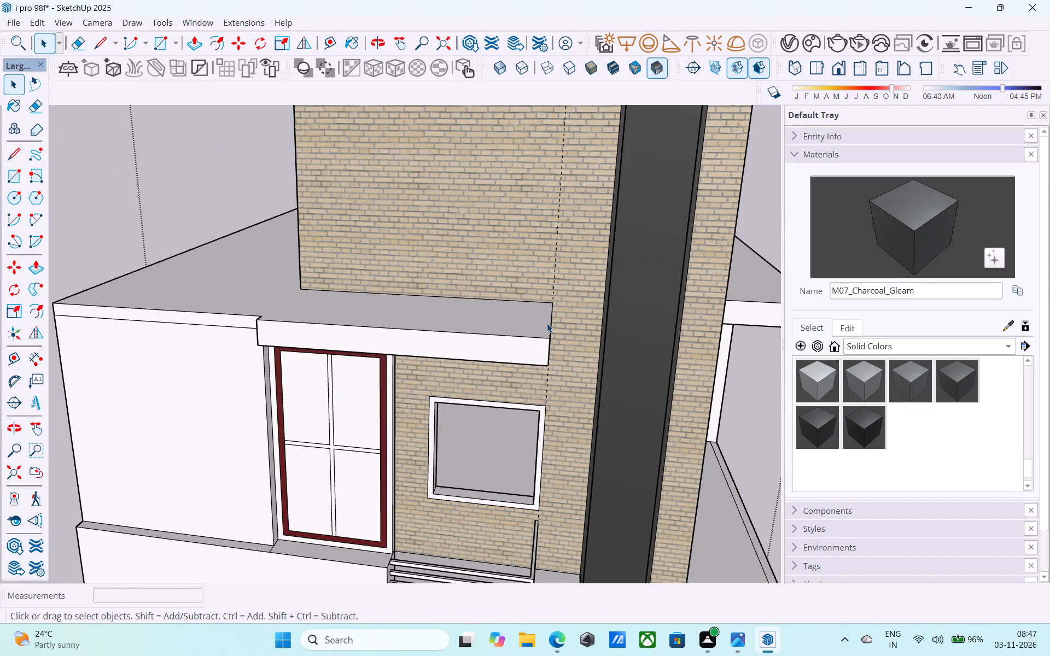
middle_drag(547, 323, 480, 320)
scroll(510, 345, up, 8)
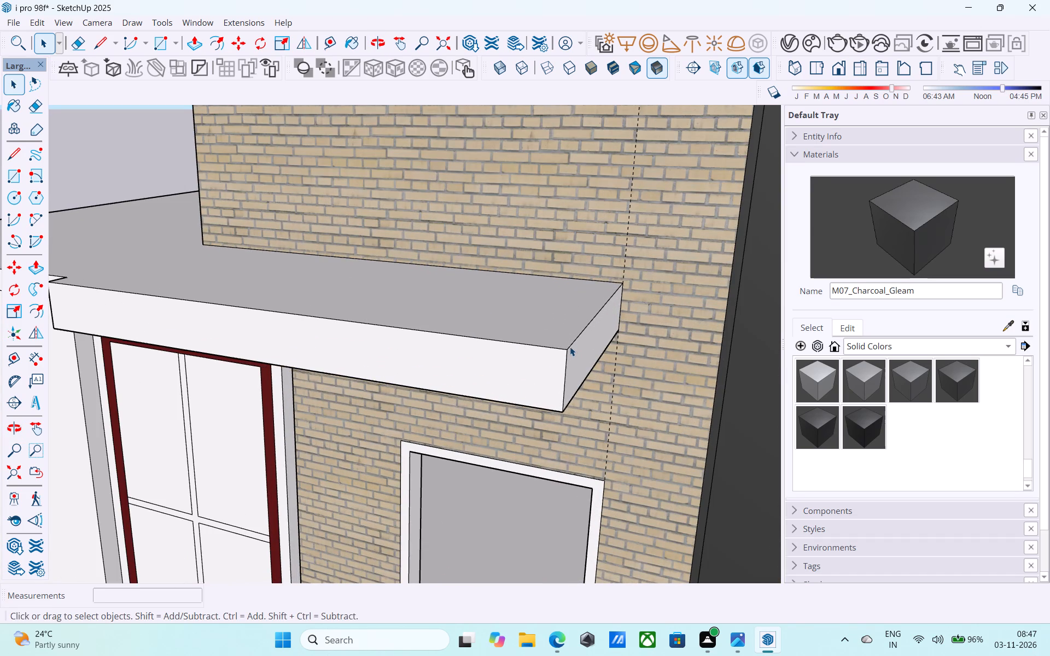
click(571, 347)
key(m)
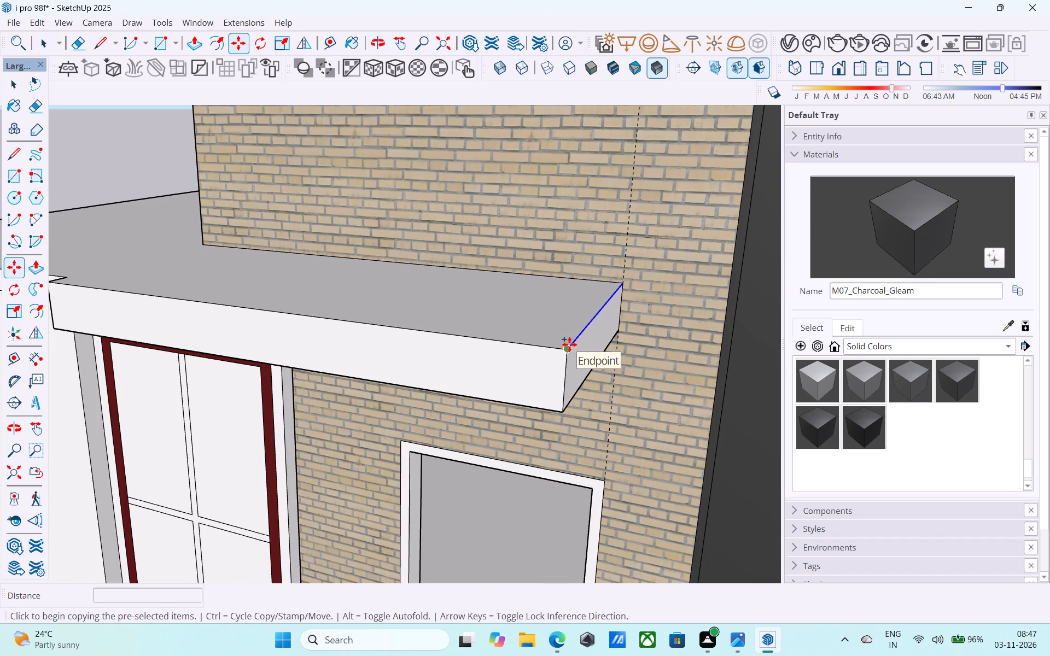
scroll(569, 344, up, 3)
click(569, 353)
click(546, 351)
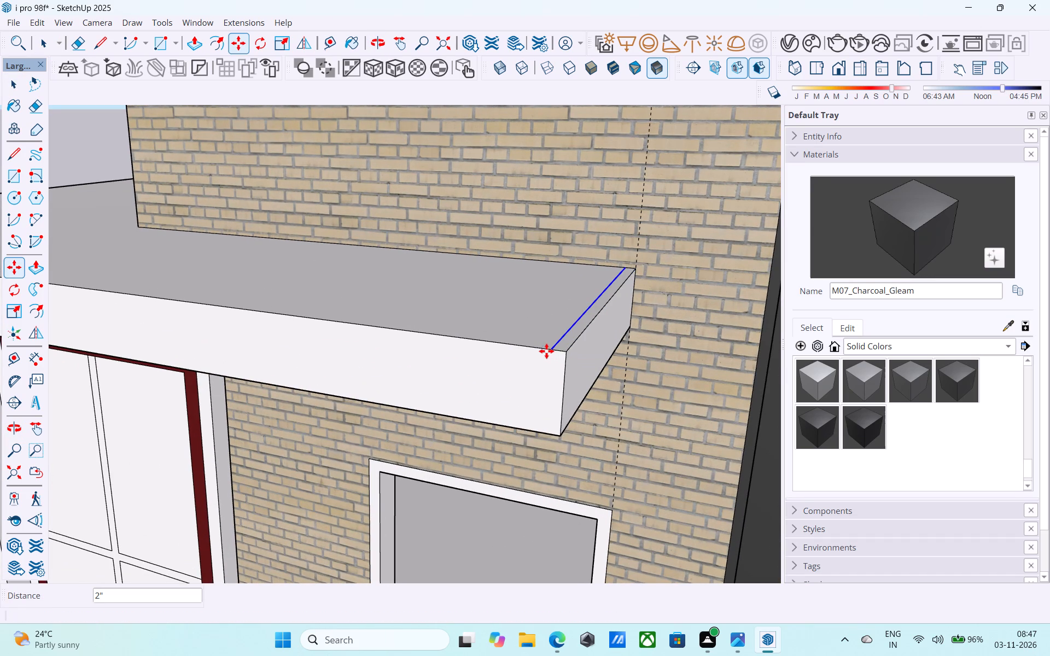
Draw a rectangle 8' high by 6' wide on the brick wall above the canopy, starting from the copied edge's wall end.
key(r)
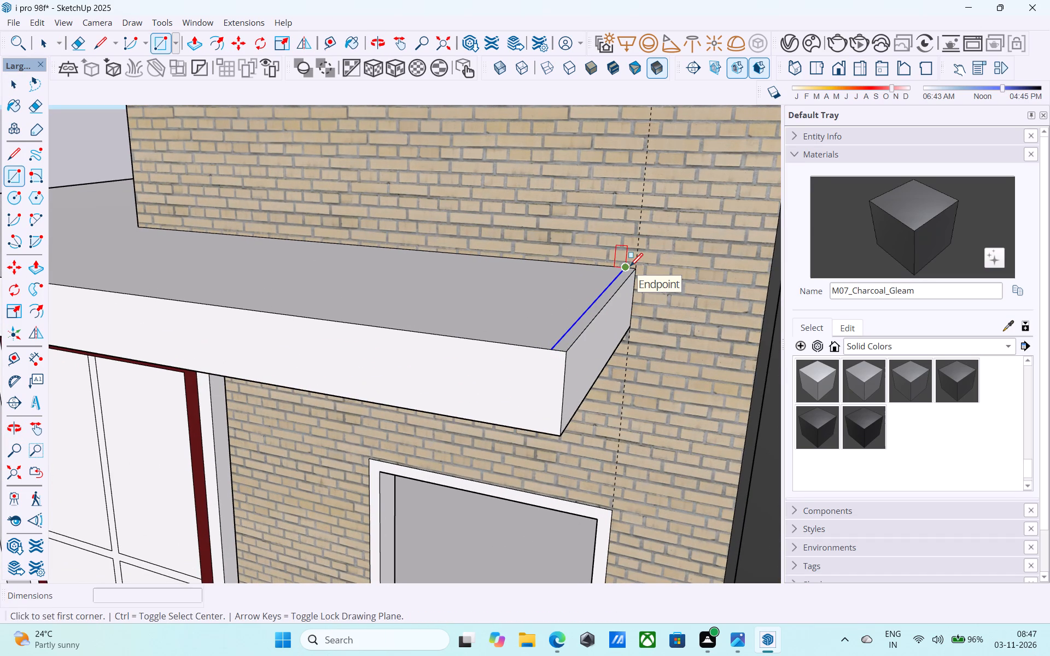
click(630, 267)
scroll(568, 203, down, 5)
shift+middle_drag(568, 203, 650, 355)
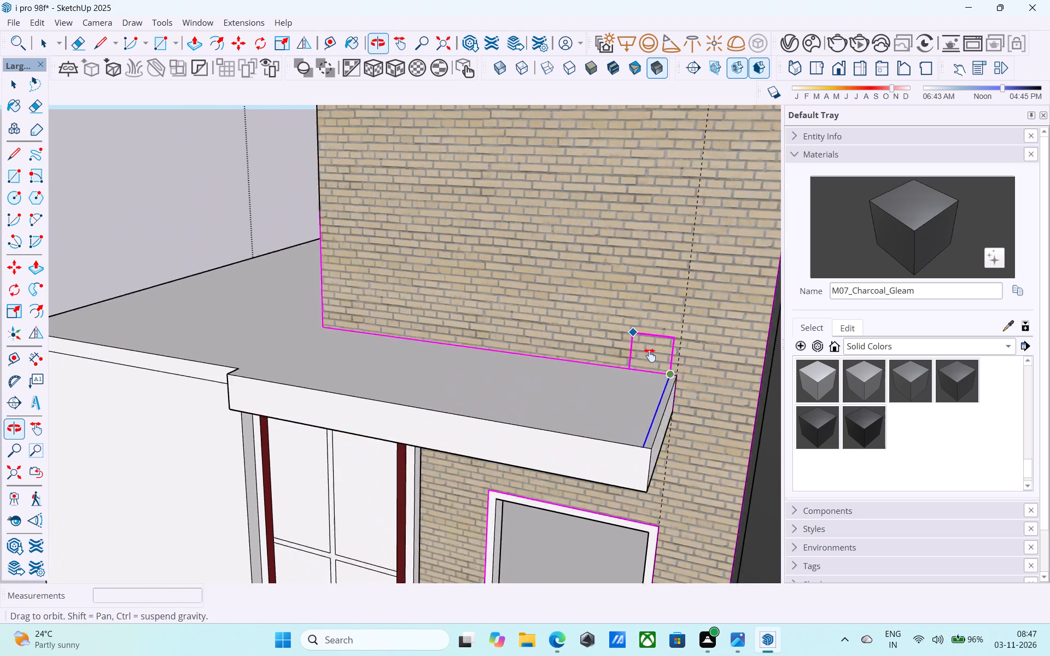
shift+middle_drag(650, 355, 669, 389)
scroll(628, 329, down, 7)
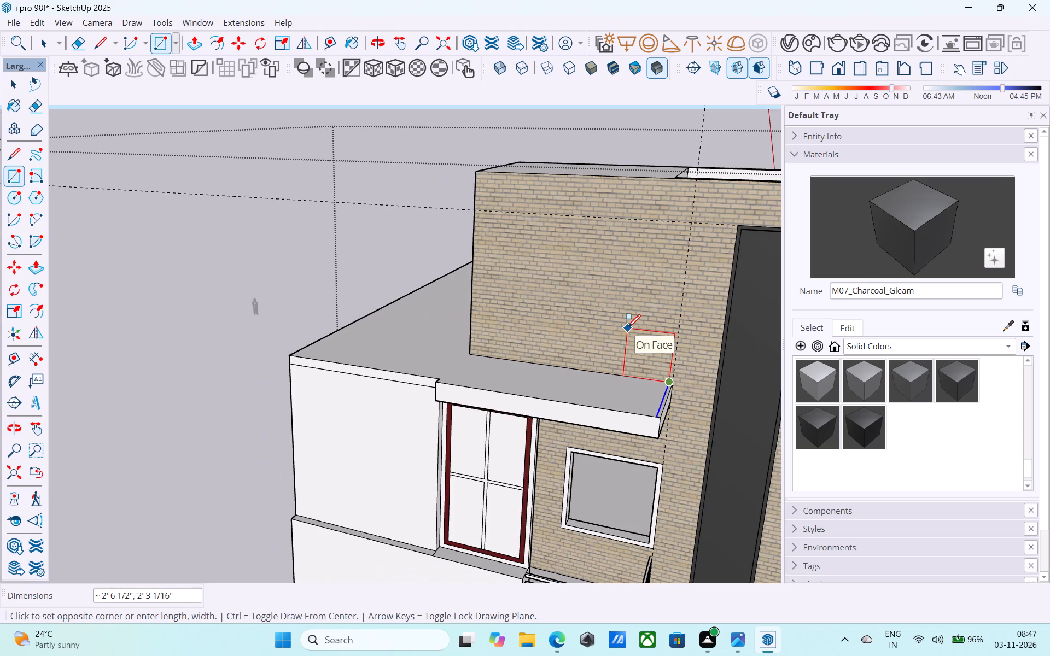
middle_drag(627, 329, 623, 443)
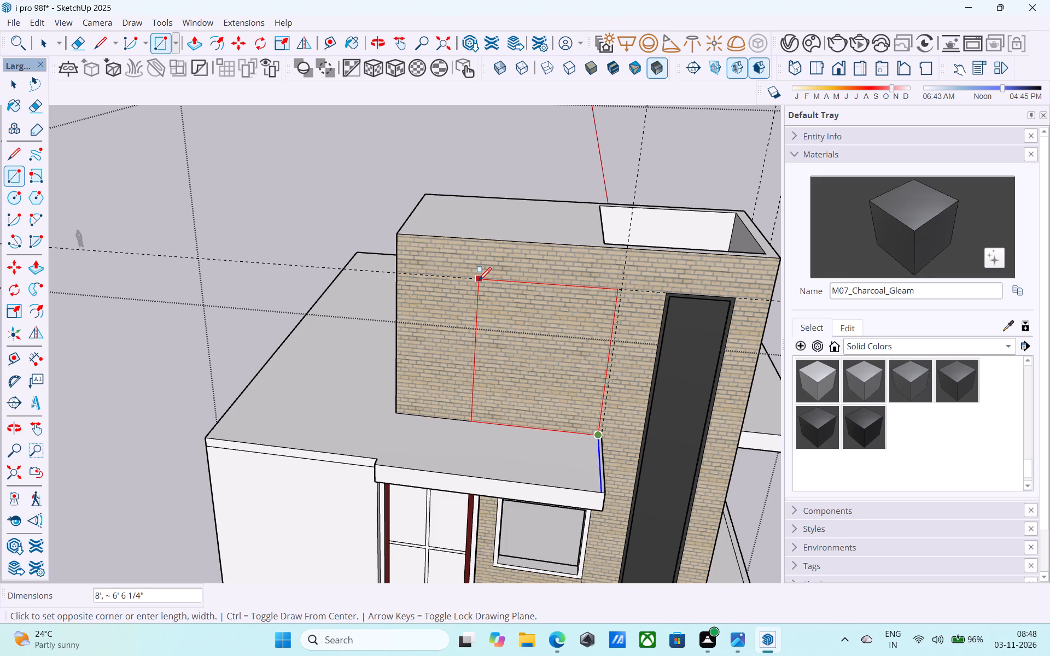
text(8',6')
key(Return)
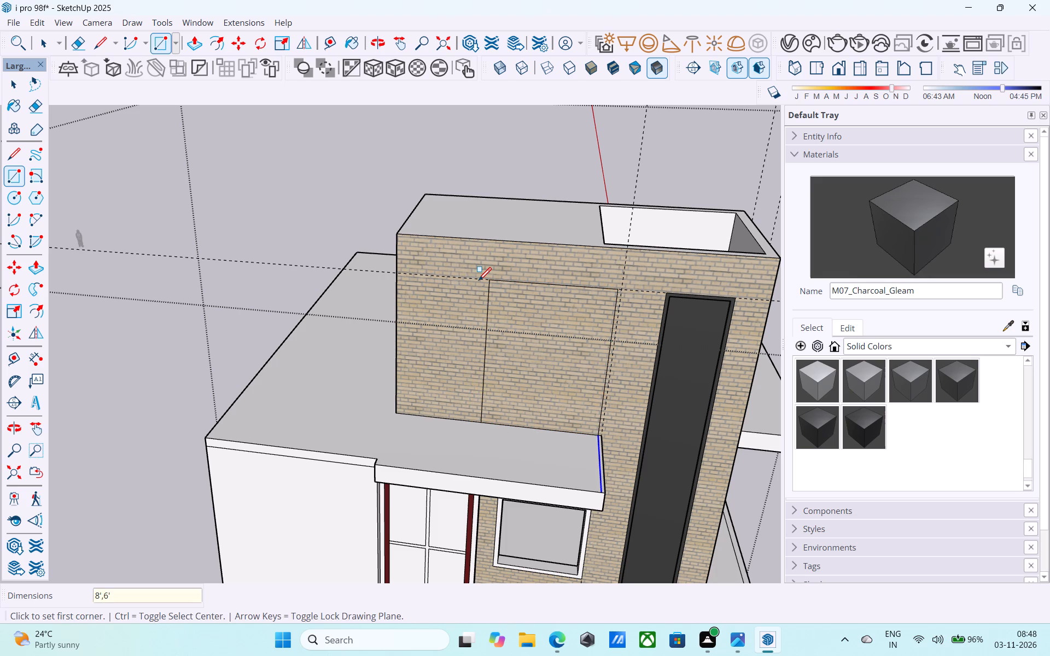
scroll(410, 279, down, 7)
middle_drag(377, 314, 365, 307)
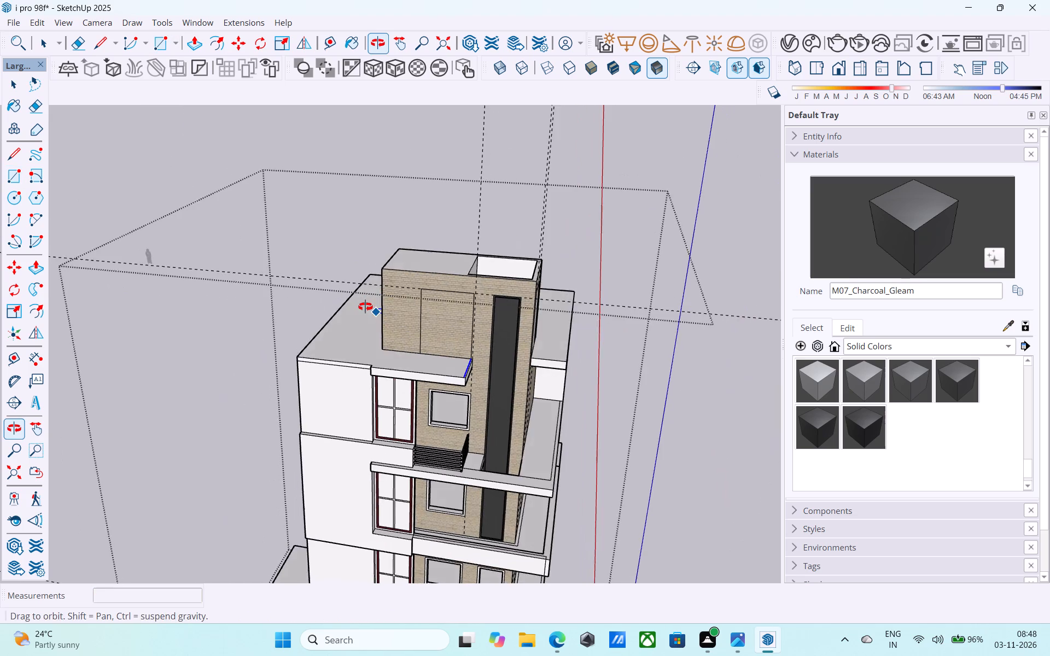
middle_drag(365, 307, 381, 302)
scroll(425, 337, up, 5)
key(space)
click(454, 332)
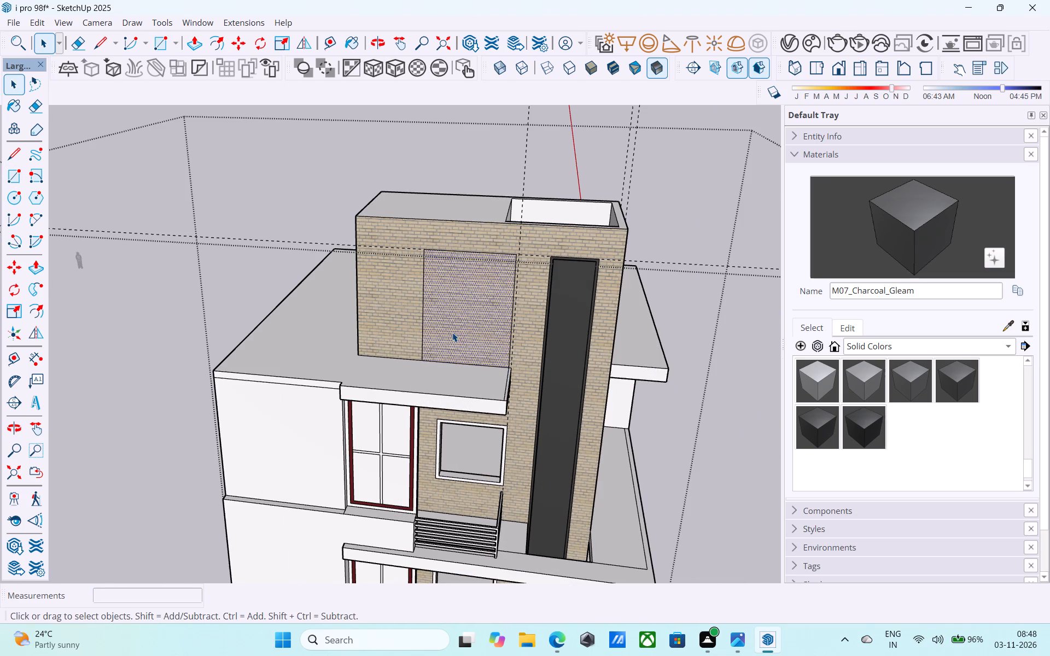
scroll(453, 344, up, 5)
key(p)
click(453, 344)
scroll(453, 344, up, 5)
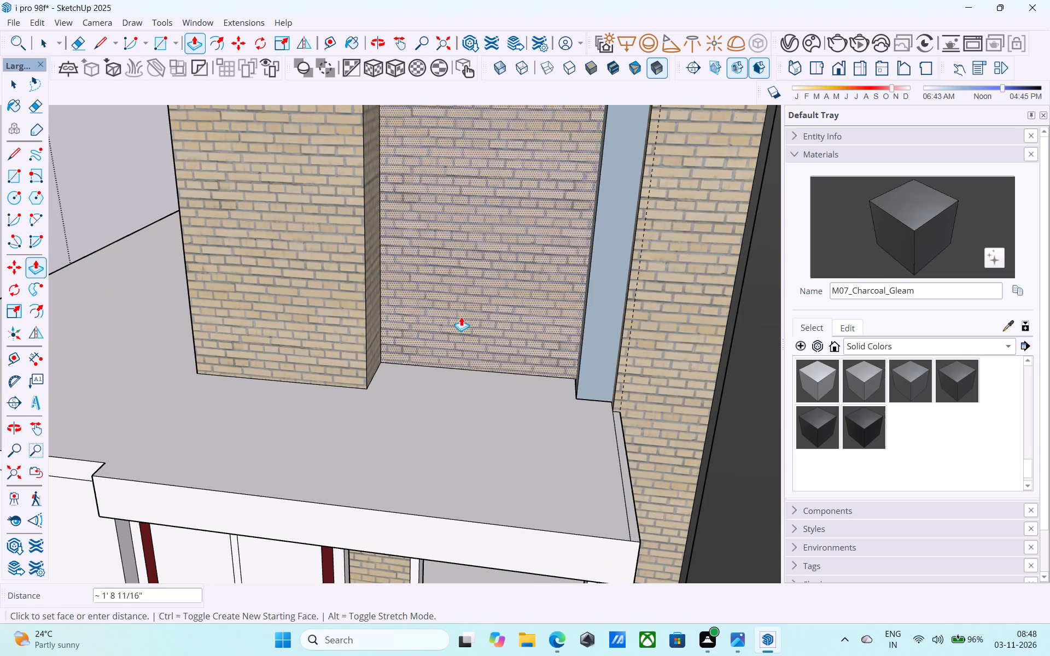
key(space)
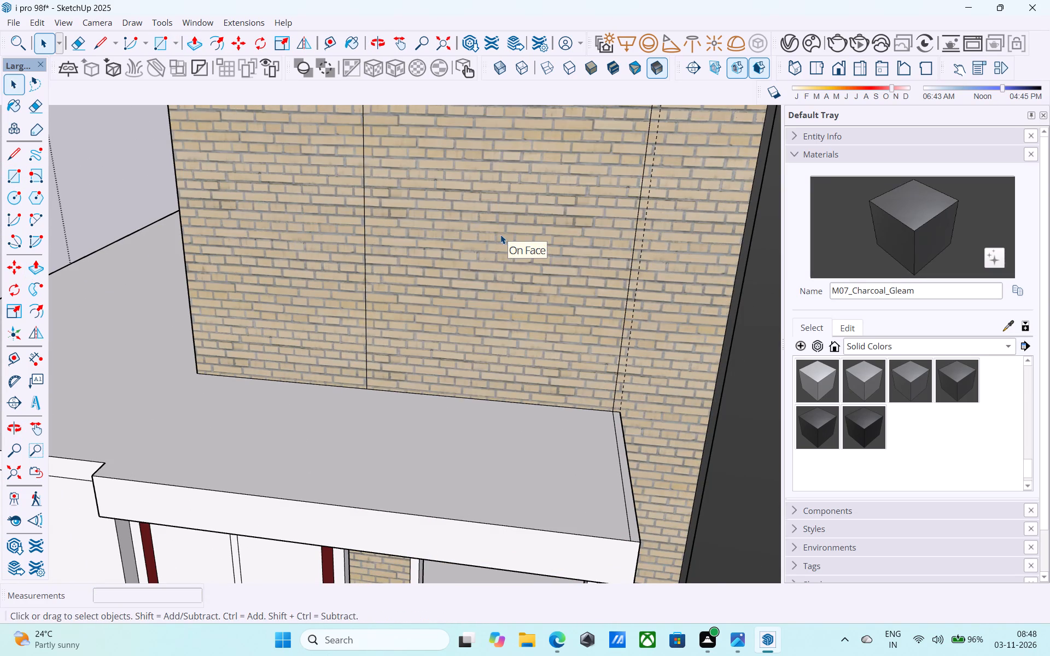
Copy the rectangle's side edge nearest the charcoal panel 1' inward across the brick wall.
scroll(500, 235, down, 5)
click(577, 306)
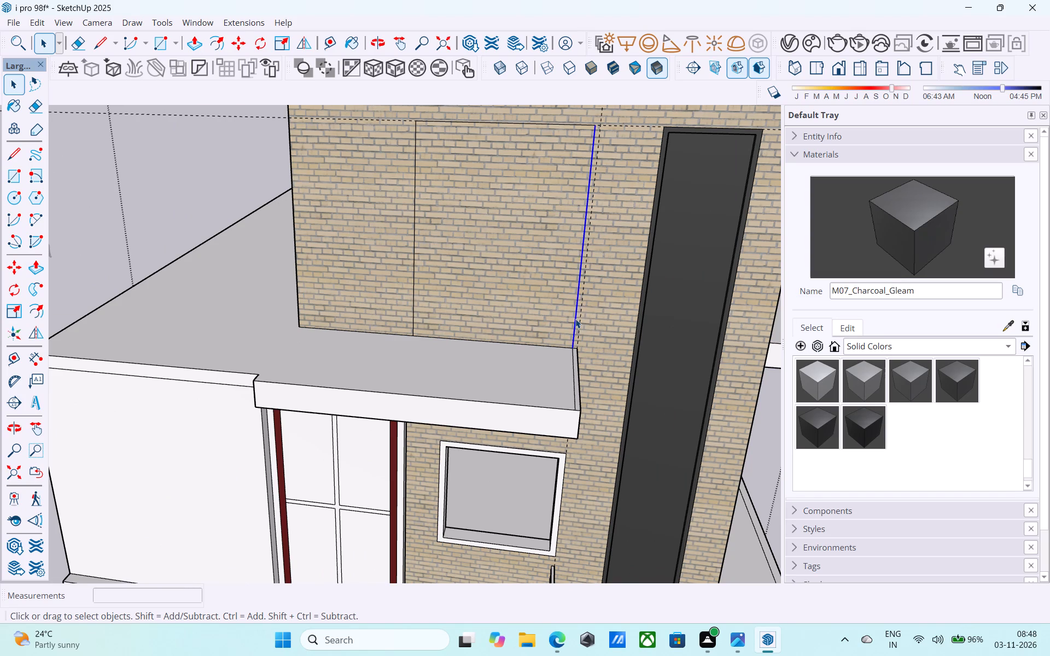
key(m)
scroll(570, 362, up, 4)
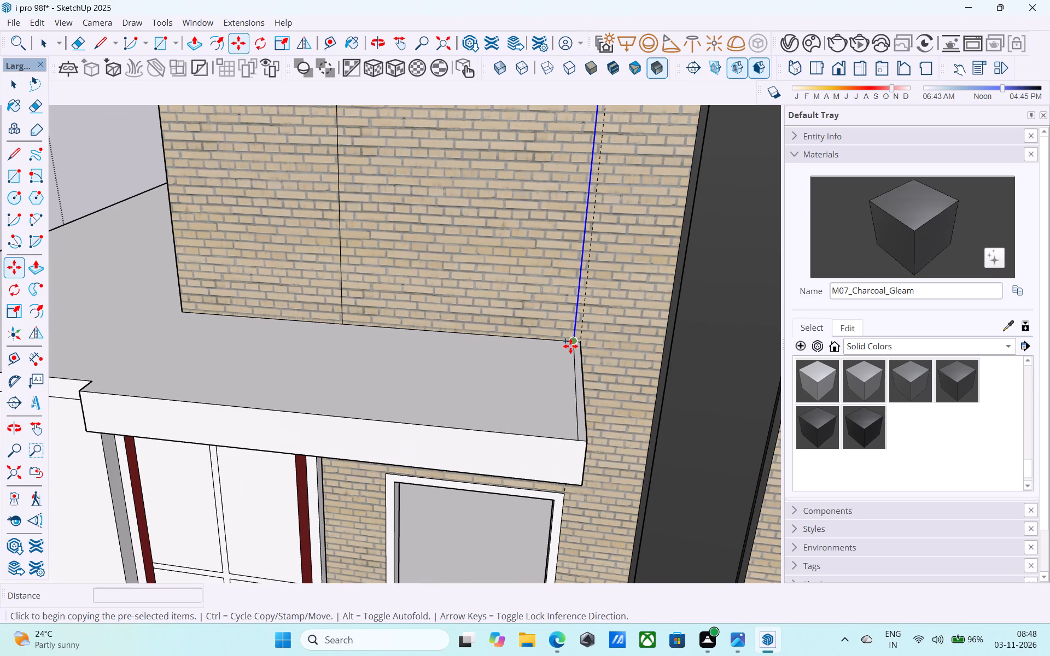
click(571, 344)
text(2')
key(Return)
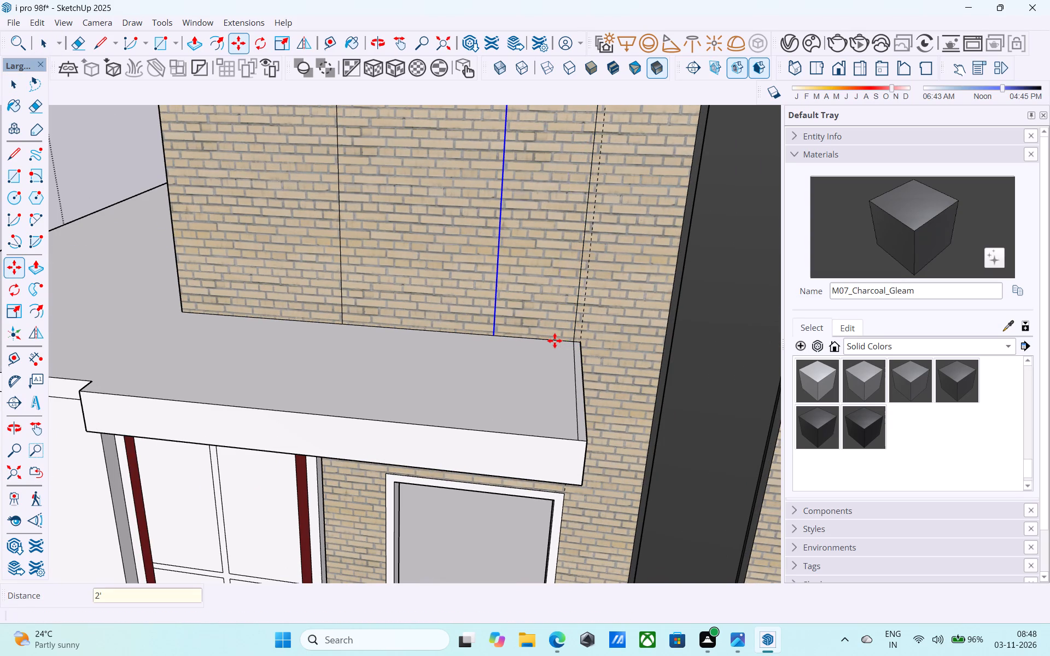
text(1')
key(Return)
key(space)
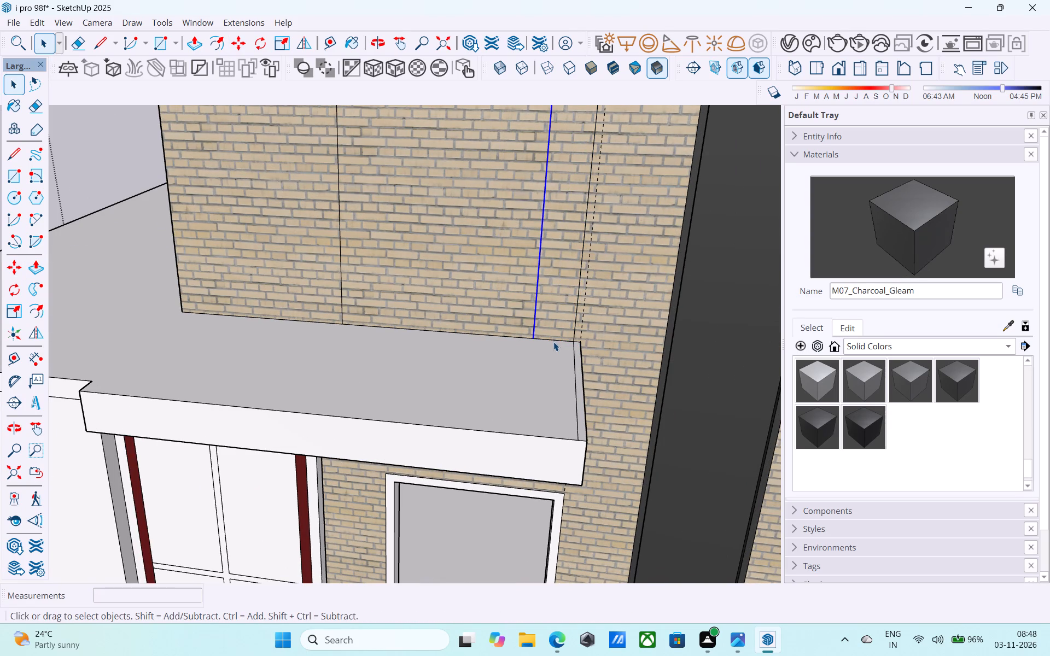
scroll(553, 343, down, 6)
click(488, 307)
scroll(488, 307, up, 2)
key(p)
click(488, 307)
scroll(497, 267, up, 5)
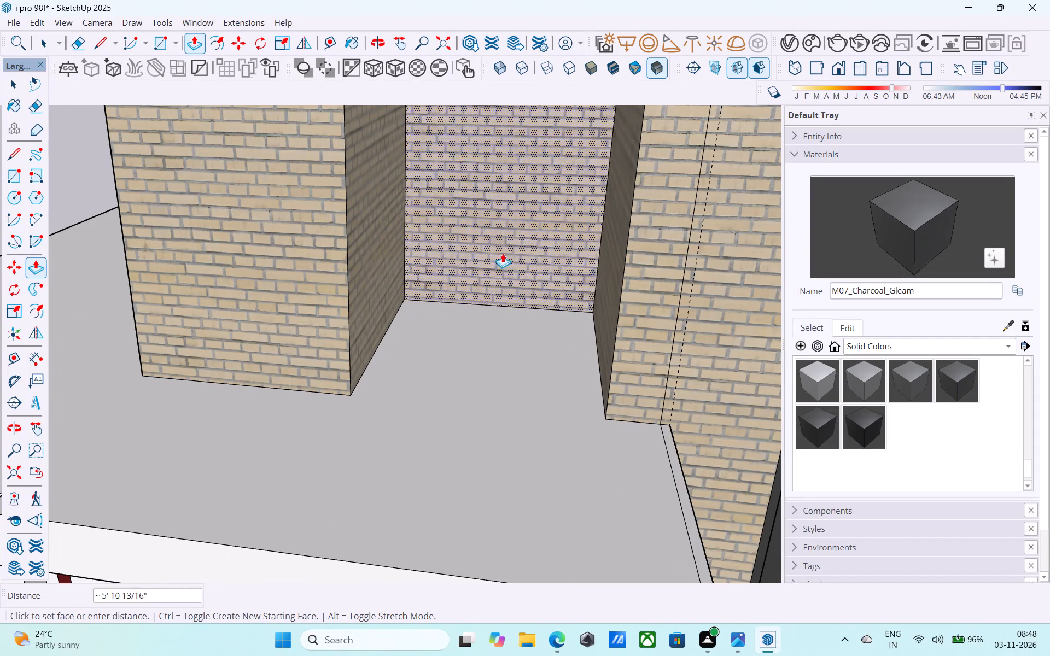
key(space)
Push the inner end face of the rooftop block's recess back about 8' 11", extending the hollow behind the brick wall.
scroll(487, 321, down, 10)
middle_drag(473, 349, 310, 526)
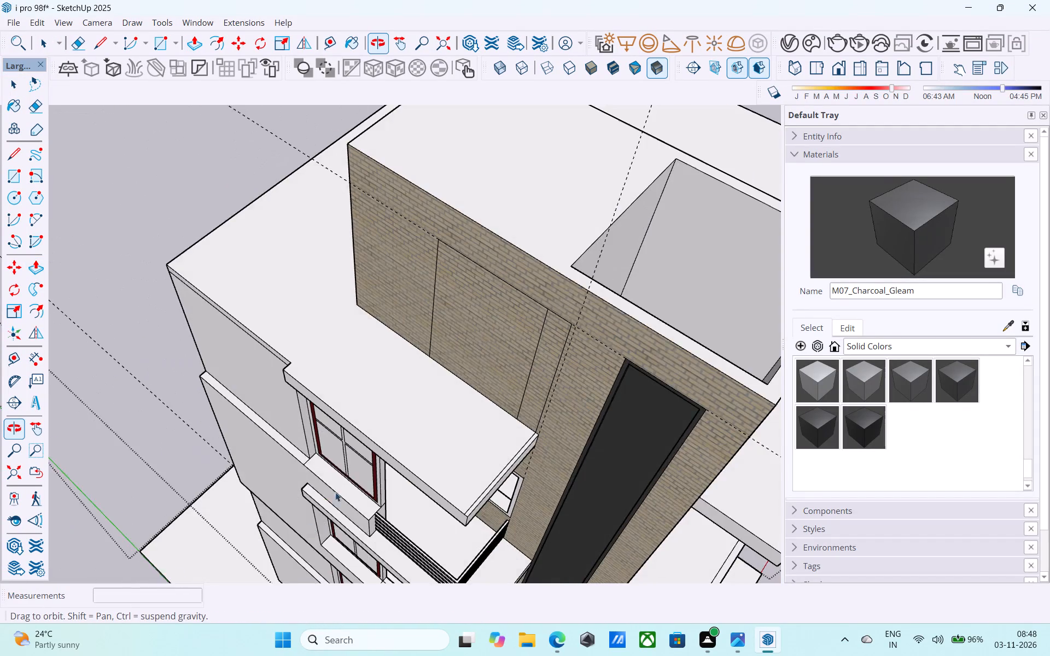
middle_drag(507, 326, 406, 314)
click(608, 325)
key(p)
click(608, 325)
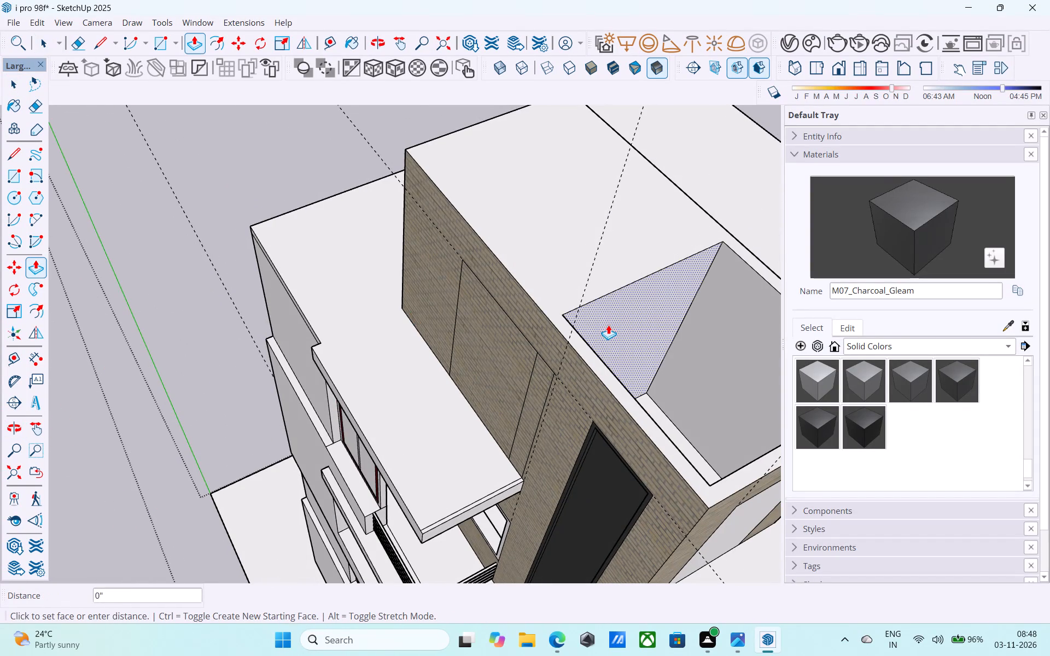
click(445, 205)
key(space)
Push the narrowed brick rectangle above the canopy 6" inward through the wall to cut a door opening.
middle_drag(445, 206, 155, 206)
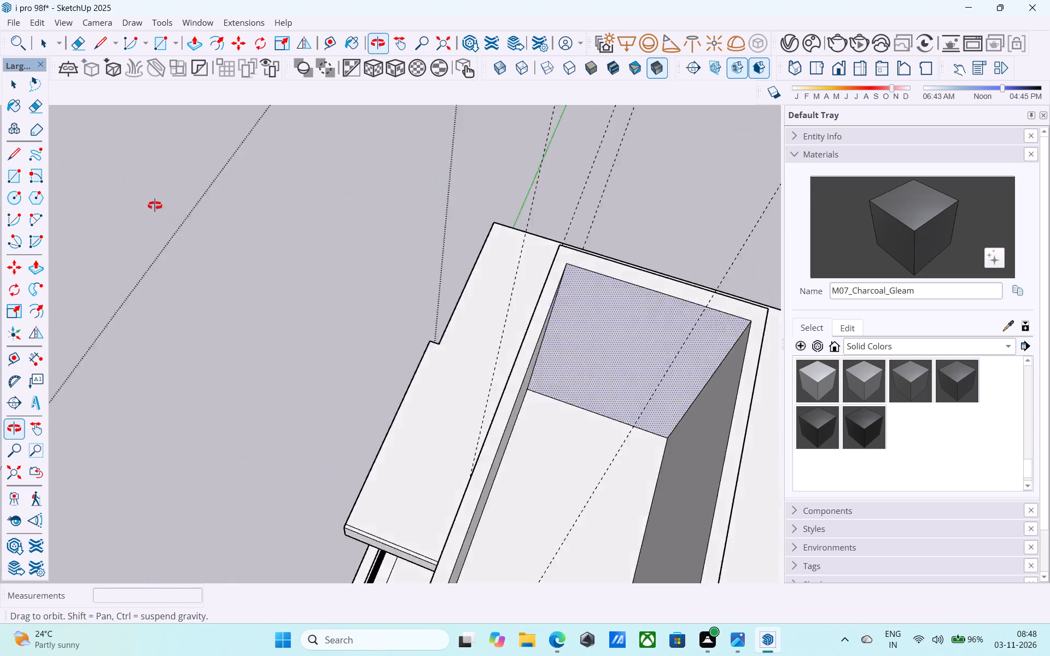
middle_drag(155, 206, 794, 193)
scroll(470, 302, up, 1)
click(455, 303)
middle_drag(453, 297, 453, 292)
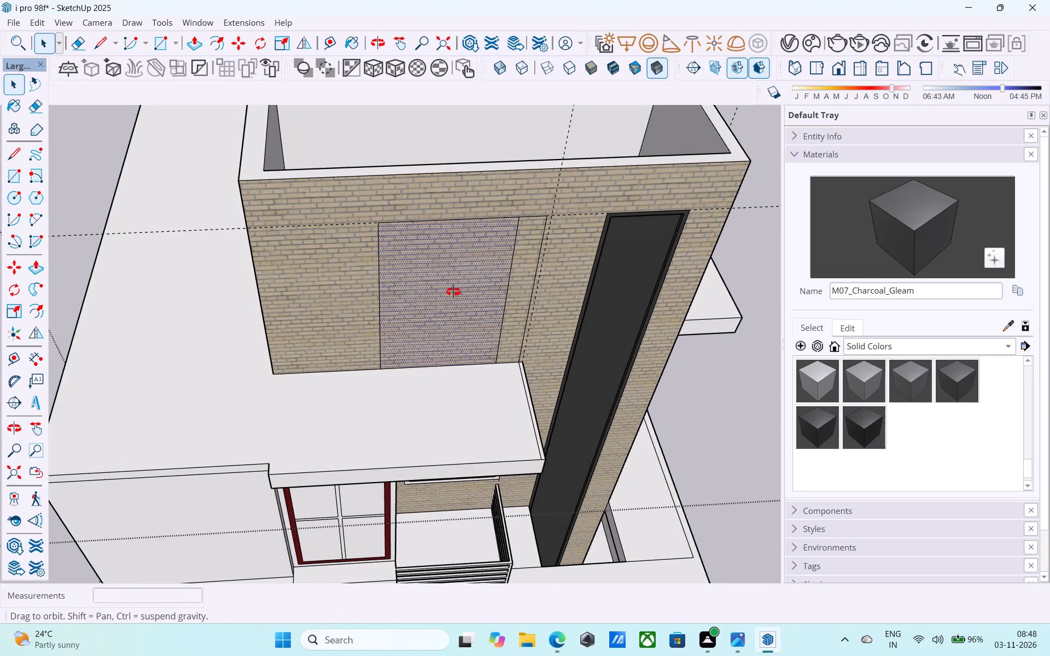
middle_drag(453, 292, 424, 239)
scroll(427, 237, up, 3)
key(p)
click(430, 236)
scroll(430, 237, up, 5)
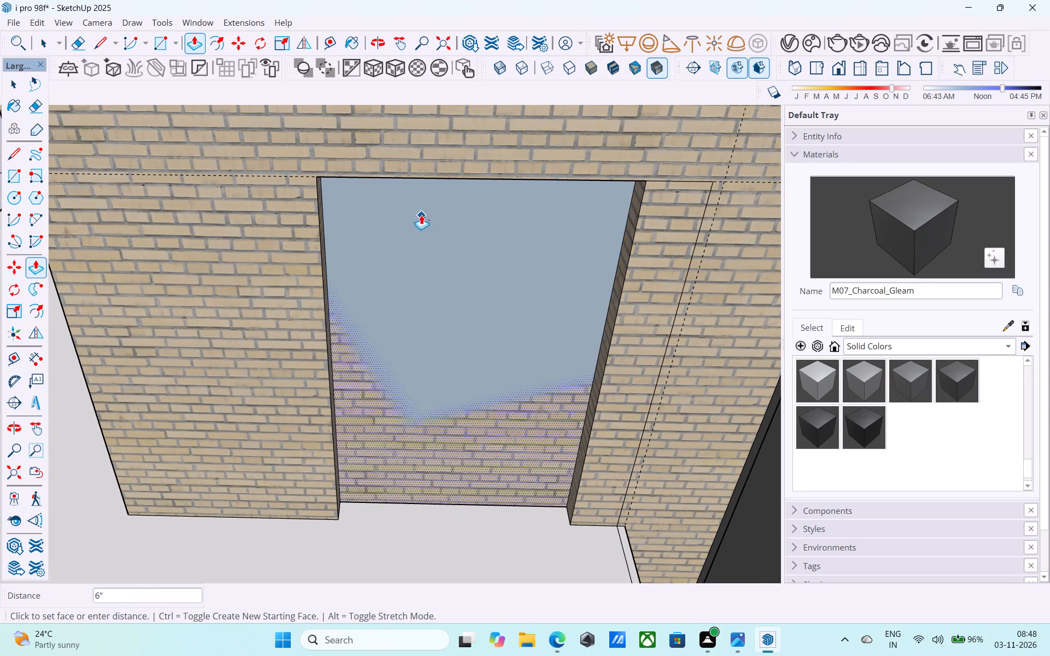
click(419, 211)
key(space)
Save the model.
scroll(462, 304, down, 9)
shift+middle_drag(471, 319, 515, 432)
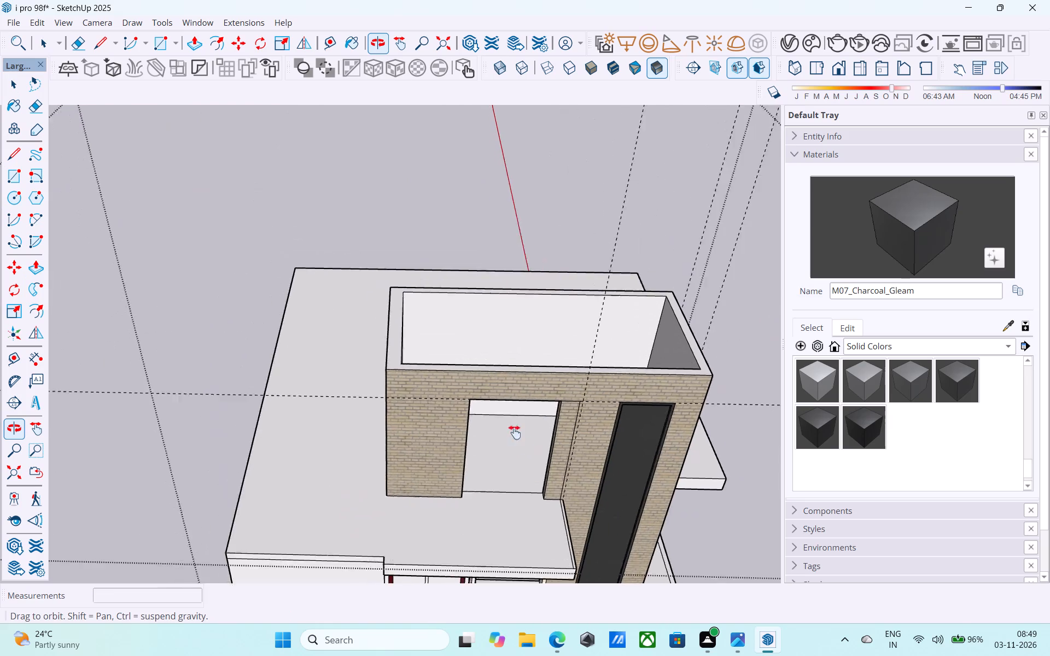
shift+middle_drag(515, 432, 431, 268)
scroll(434, 267, down, 7)
shift+middle_drag(448, 285, 465, 319)
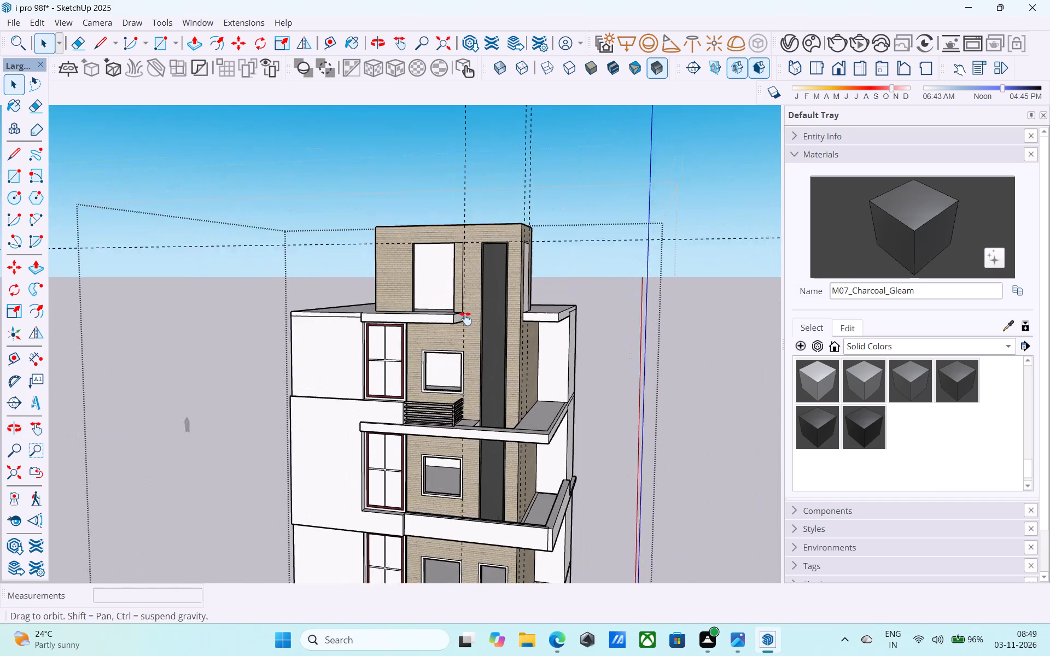
shift+middle_drag(465, 319, 471, 327)
key(ctrl+s)
Examine the whole building and its front facade from several angles and distances.
scroll(483, 330, down, 6)
middle_drag(483, 330, 542, 327)
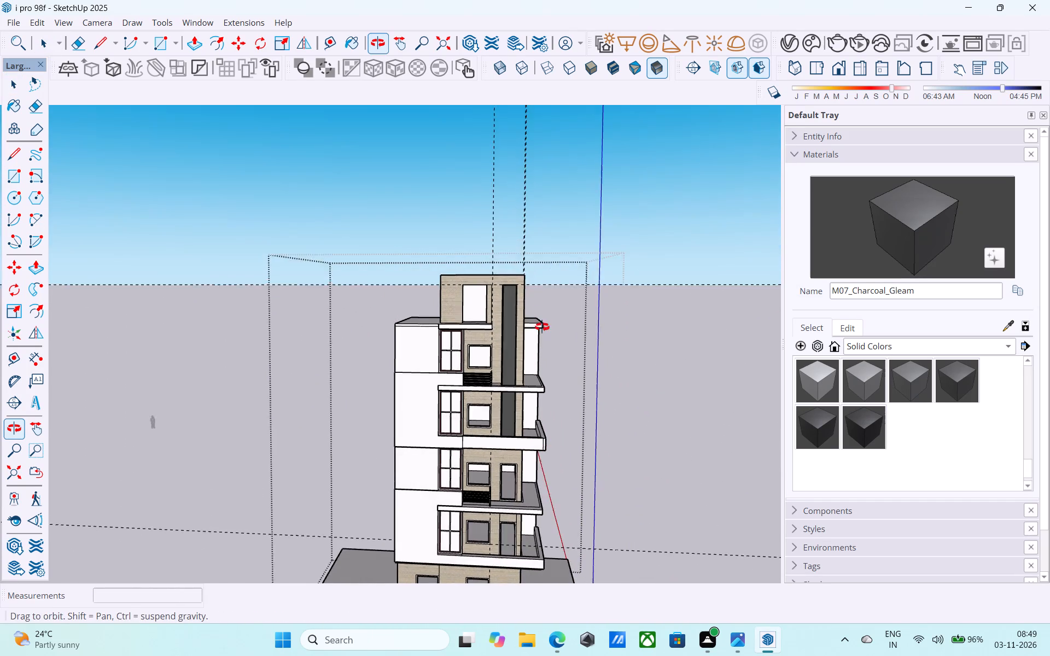
middle_drag(542, 327, 553, 335)
middle_click(553, 336)
middle_drag(532, 332, 390, 341)
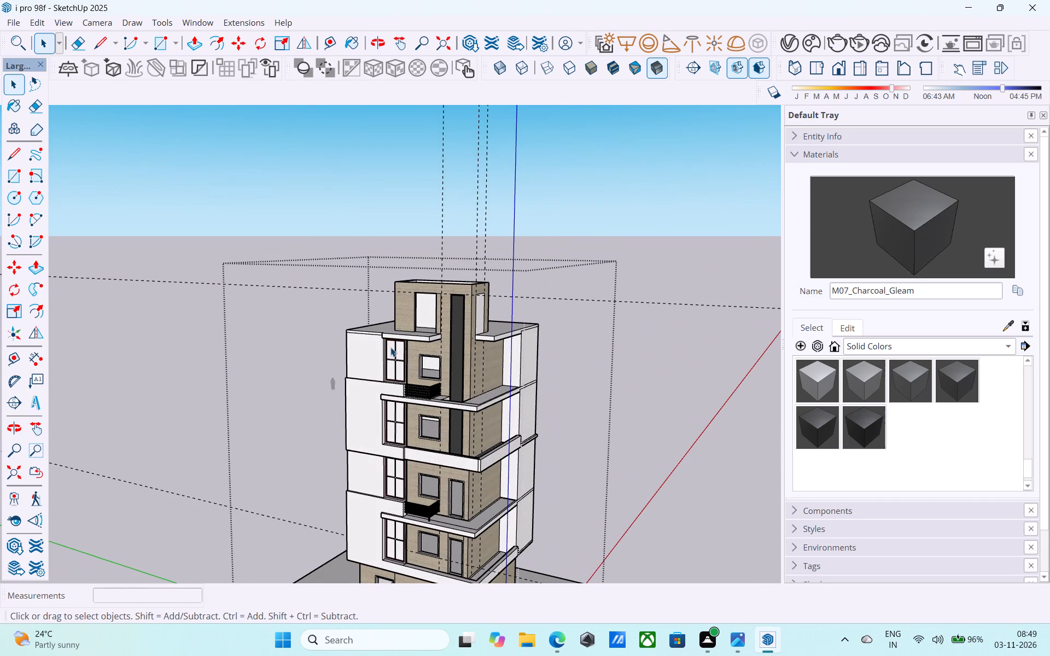
scroll(401, 350, down, 5)
middle_drag(420, 379, 532, 396)
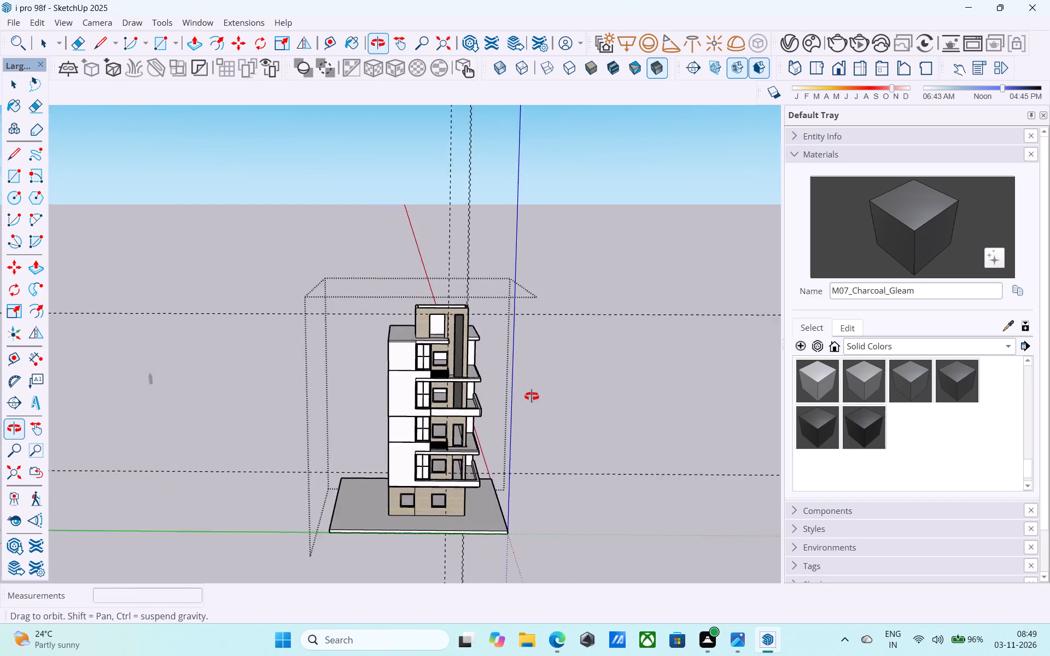
middle_drag(532, 396, 413, 405)
scroll(357, 405, up, 5)
scroll(477, 412, down, 5)
middle_drag(521, 438, 513, 411)
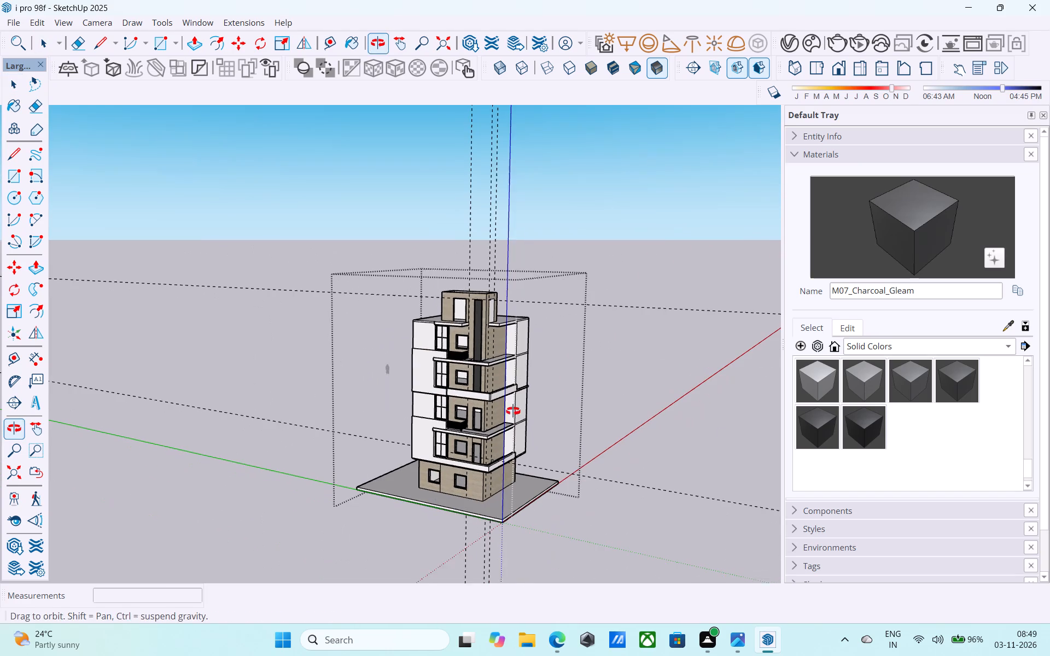
middle_drag(513, 411, 514, 411)
Open the in-model brick material Brick_05_1K for editing.
click(865, 353)
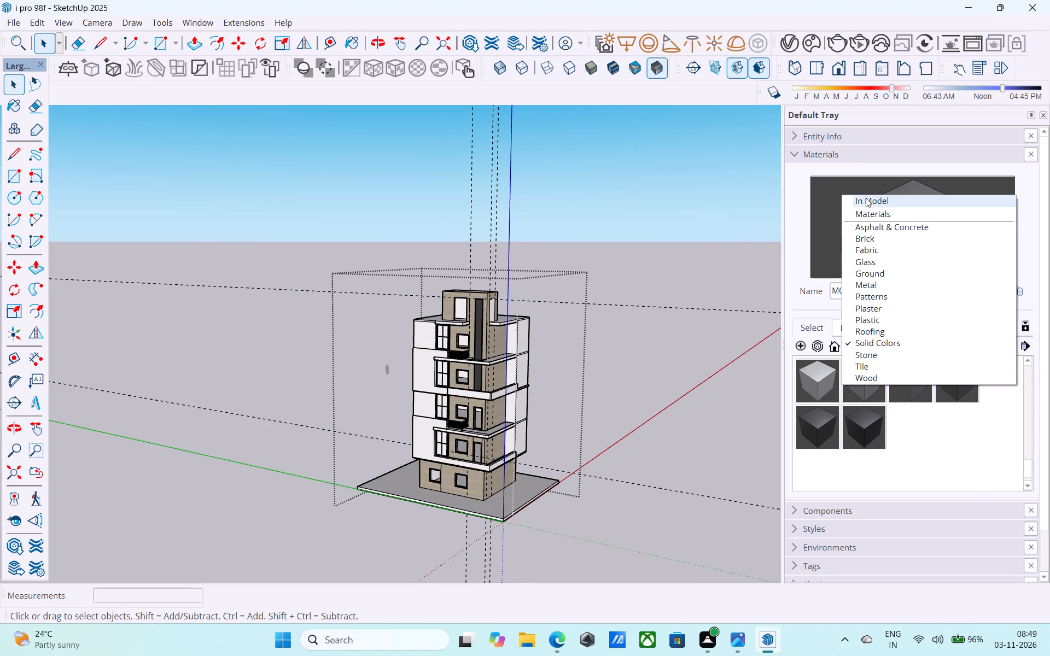
click(866, 197)
click(900, 376)
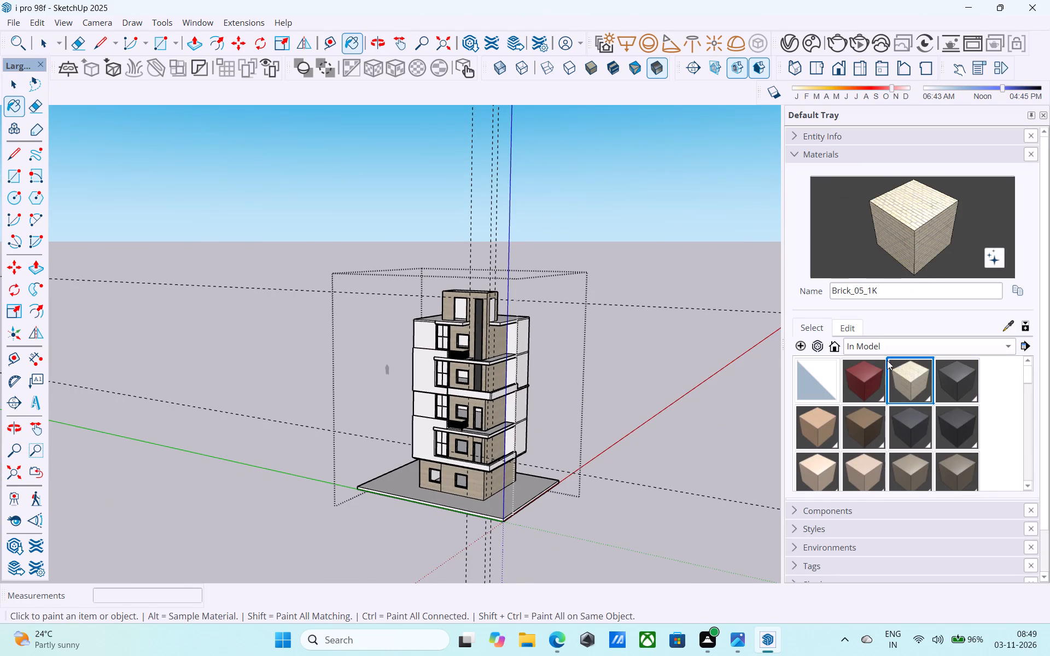
click(851, 324)
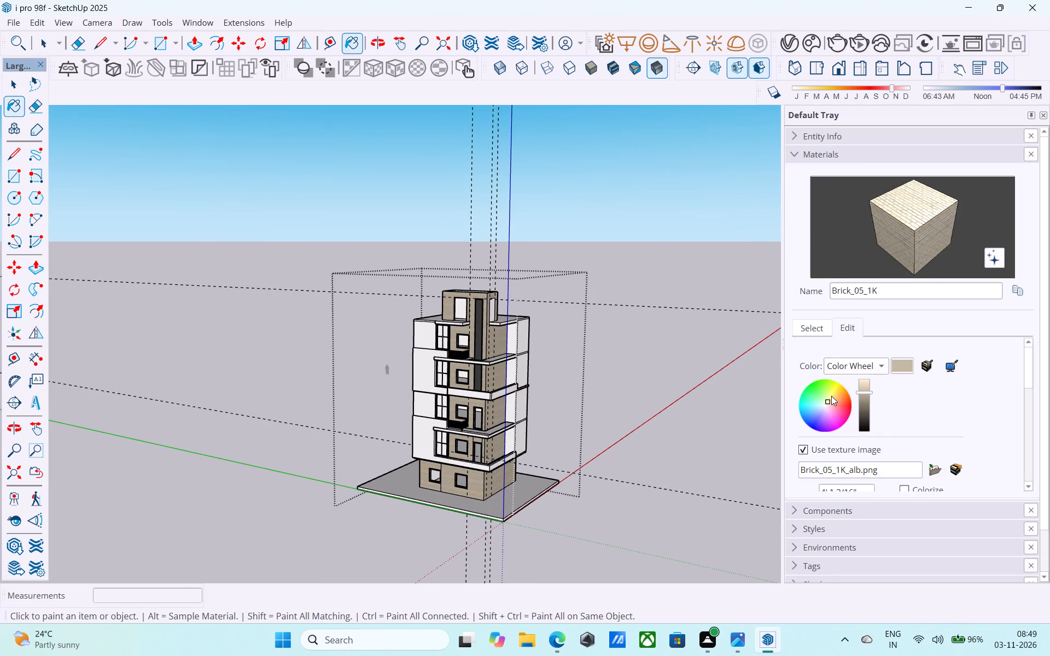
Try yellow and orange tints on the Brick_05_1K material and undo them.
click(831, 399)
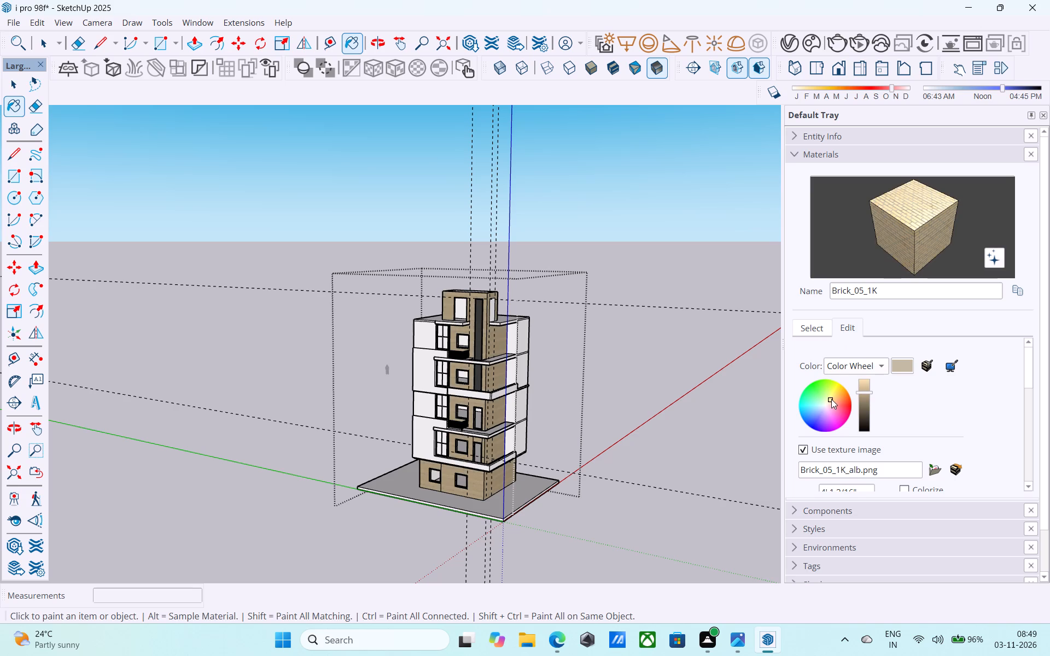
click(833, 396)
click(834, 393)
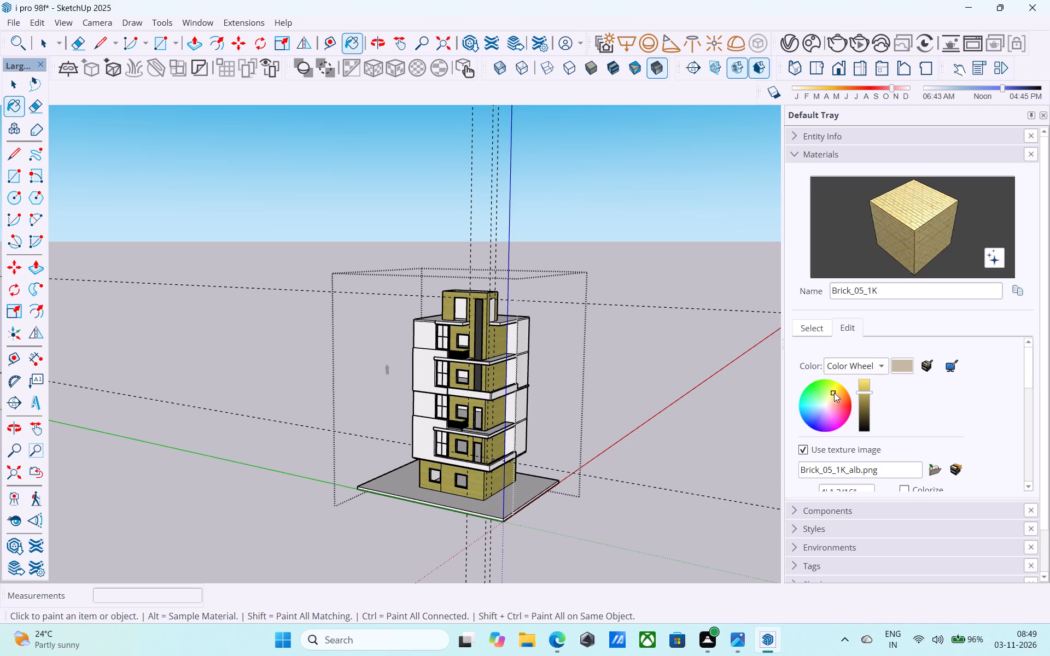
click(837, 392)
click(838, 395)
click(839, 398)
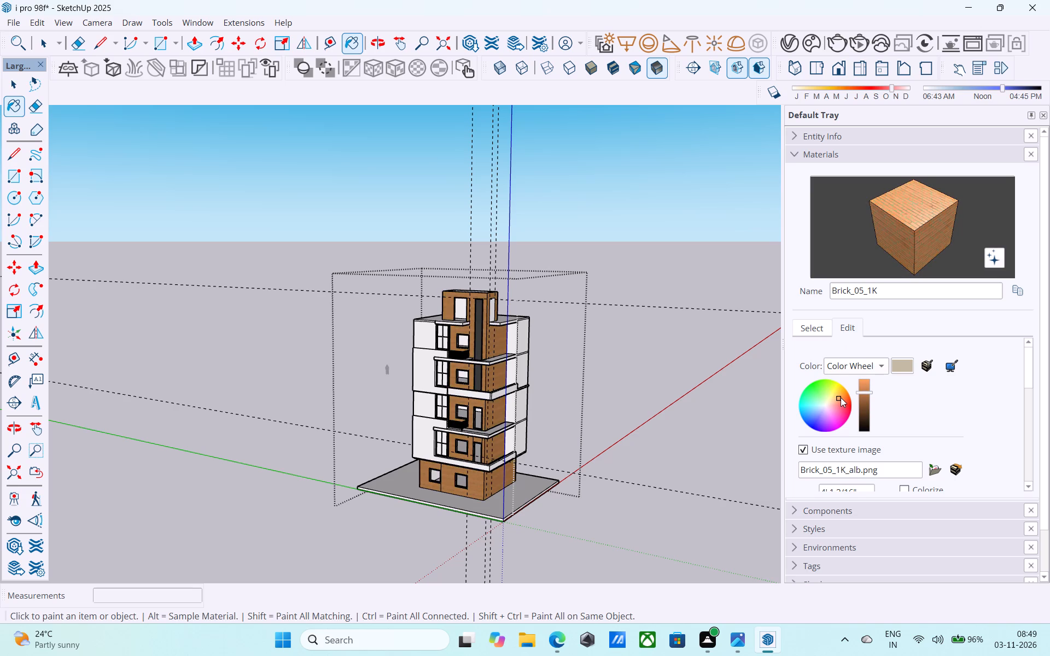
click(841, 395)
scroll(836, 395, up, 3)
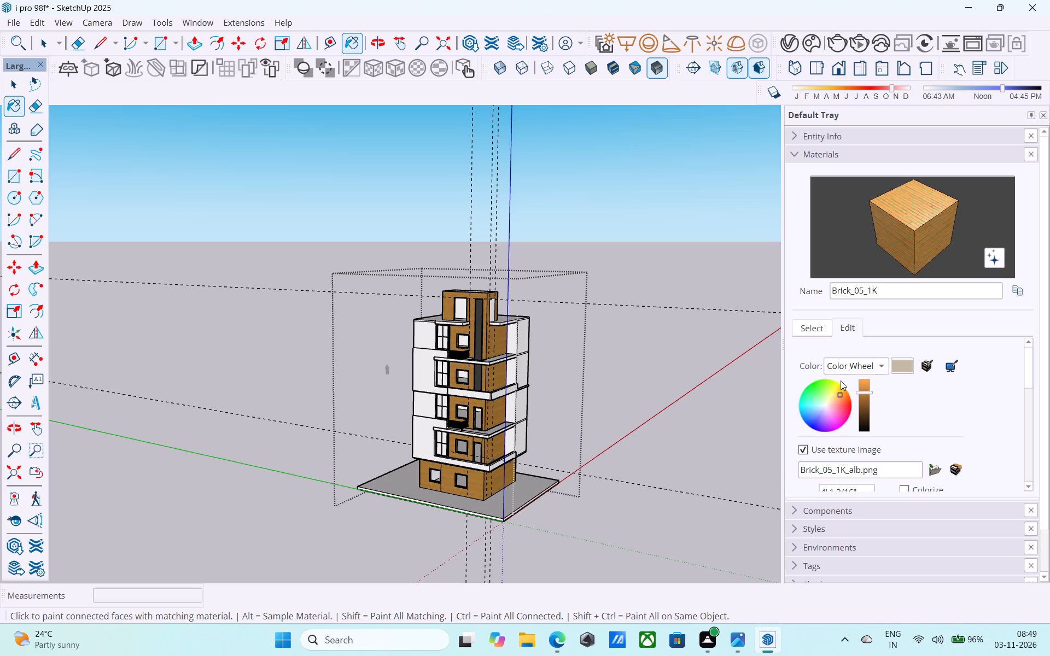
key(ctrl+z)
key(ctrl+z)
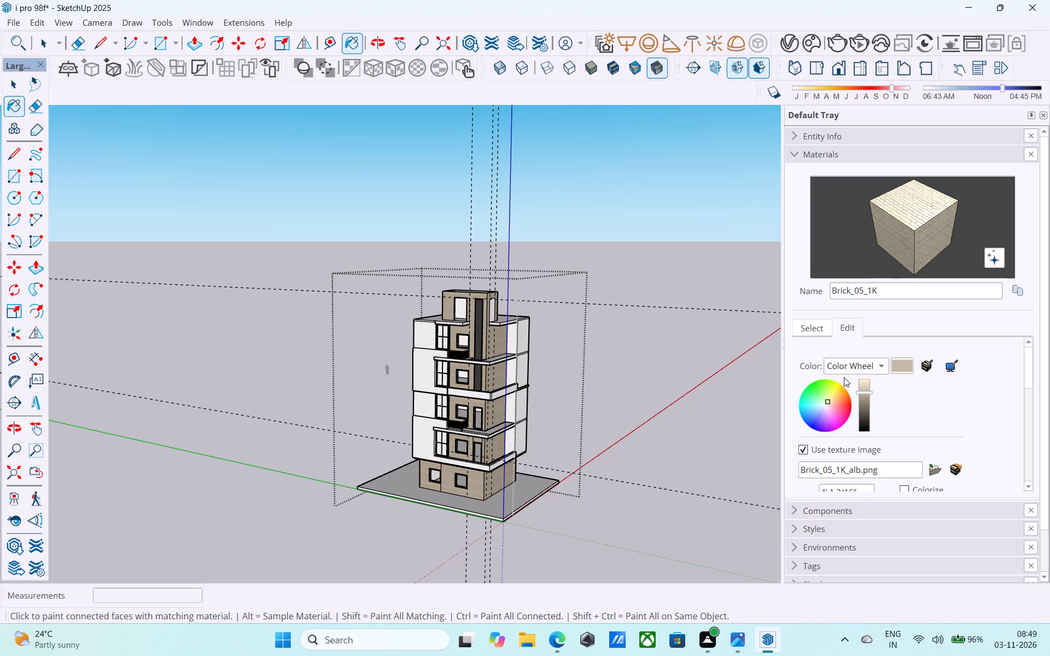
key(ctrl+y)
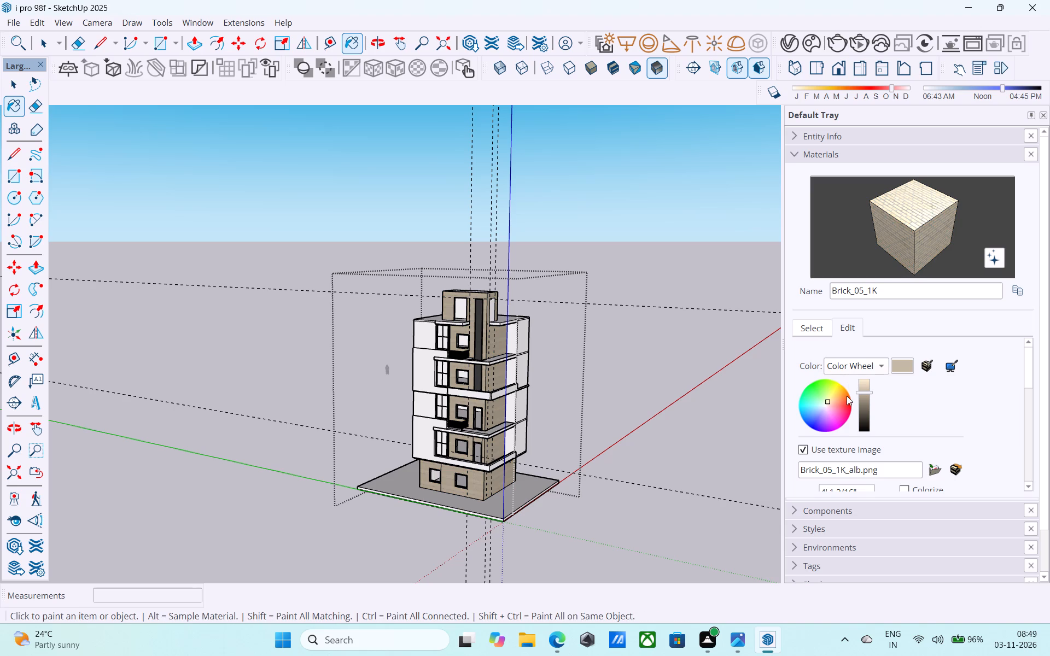
Retint the Brick_05_1K material to a light orange-tan using the Color Wheel.
click(845, 397)
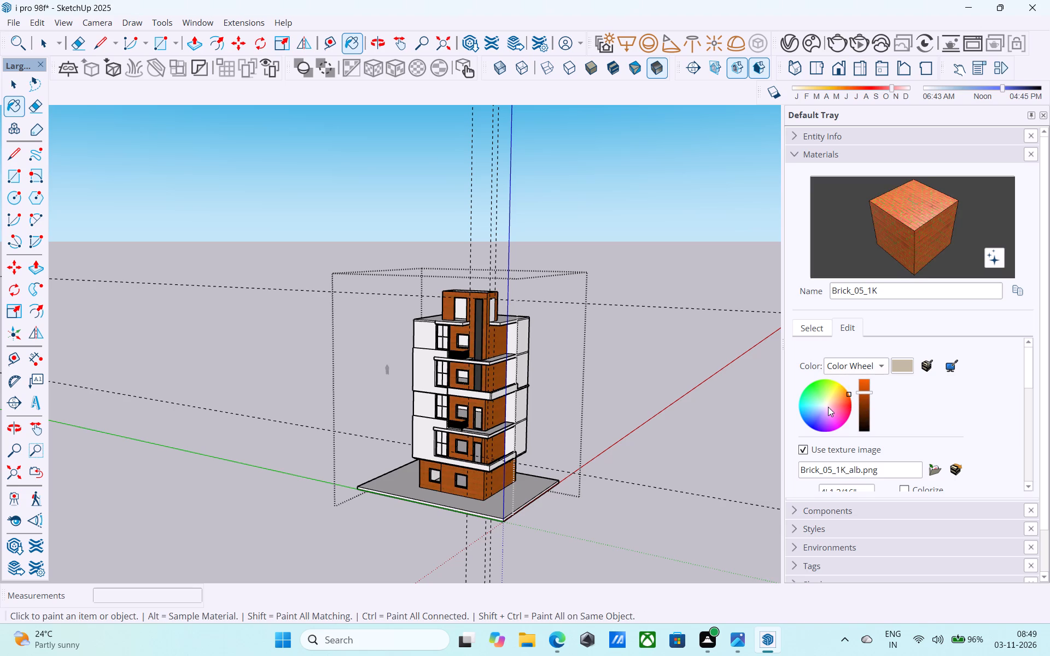
click(841, 392)
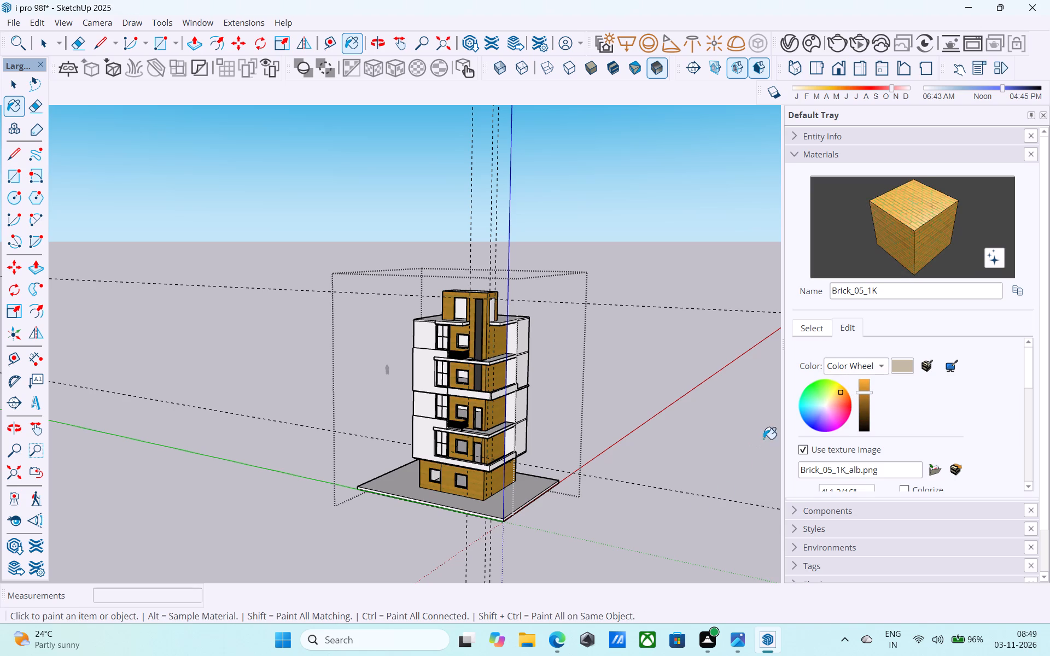
click(839, 396)
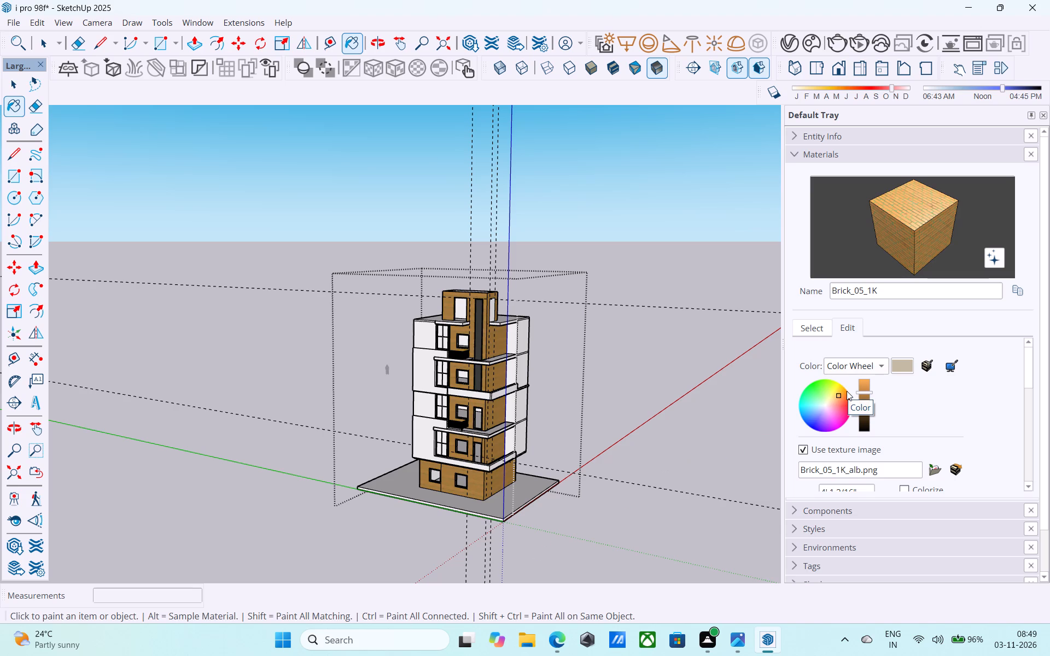
scroll(460, 399, up, 5)
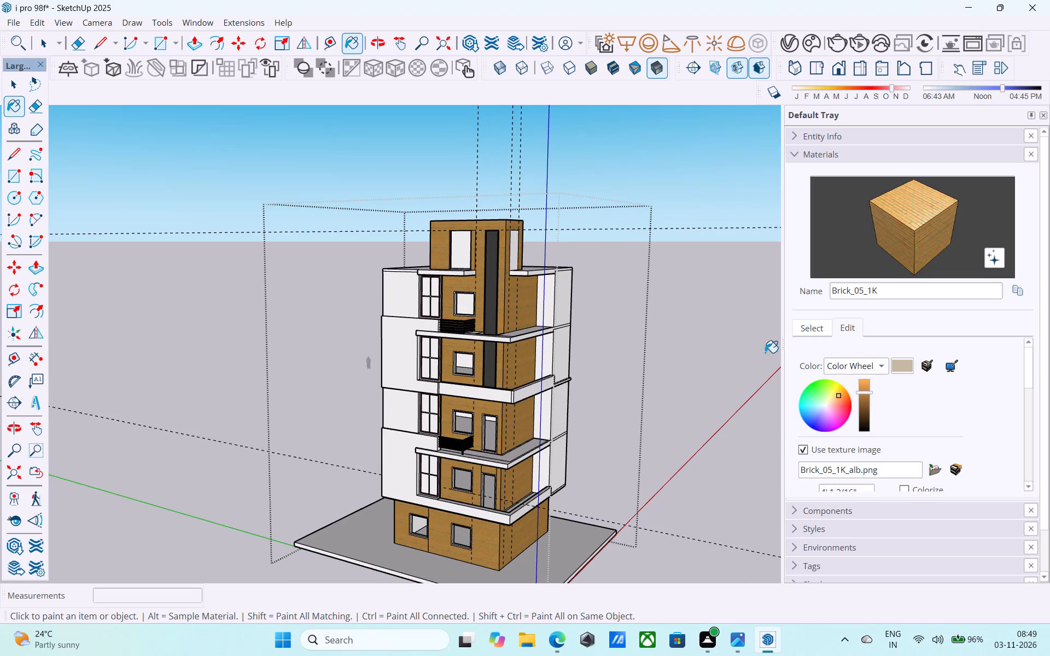
click(868, 391)
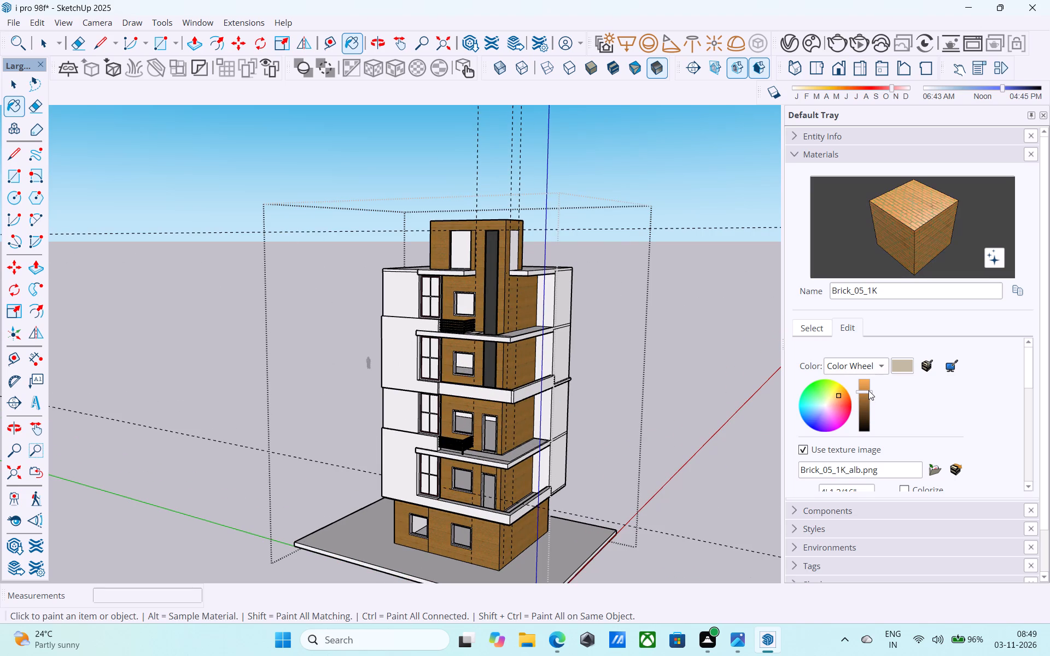
click(833, 397)
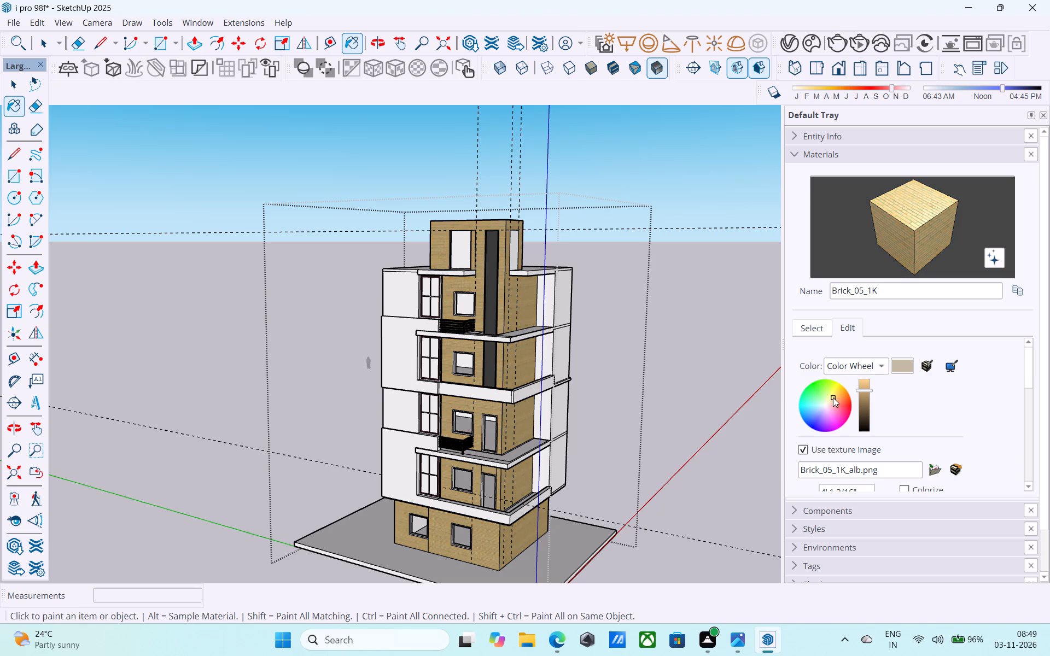
click(832, 401)
click(835, 398)
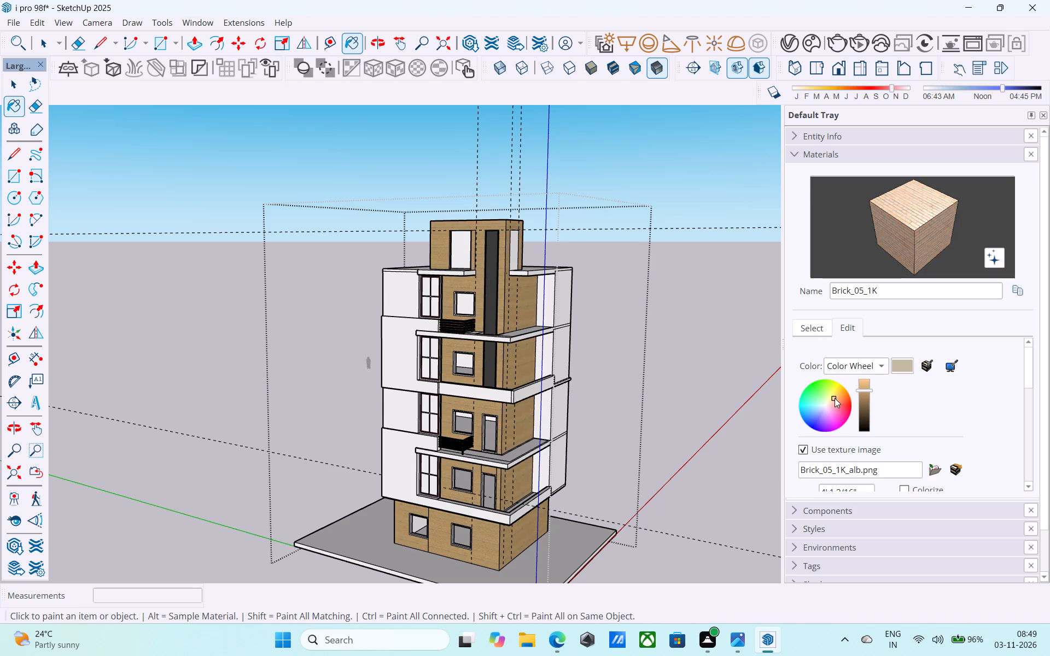
click(835, 398)
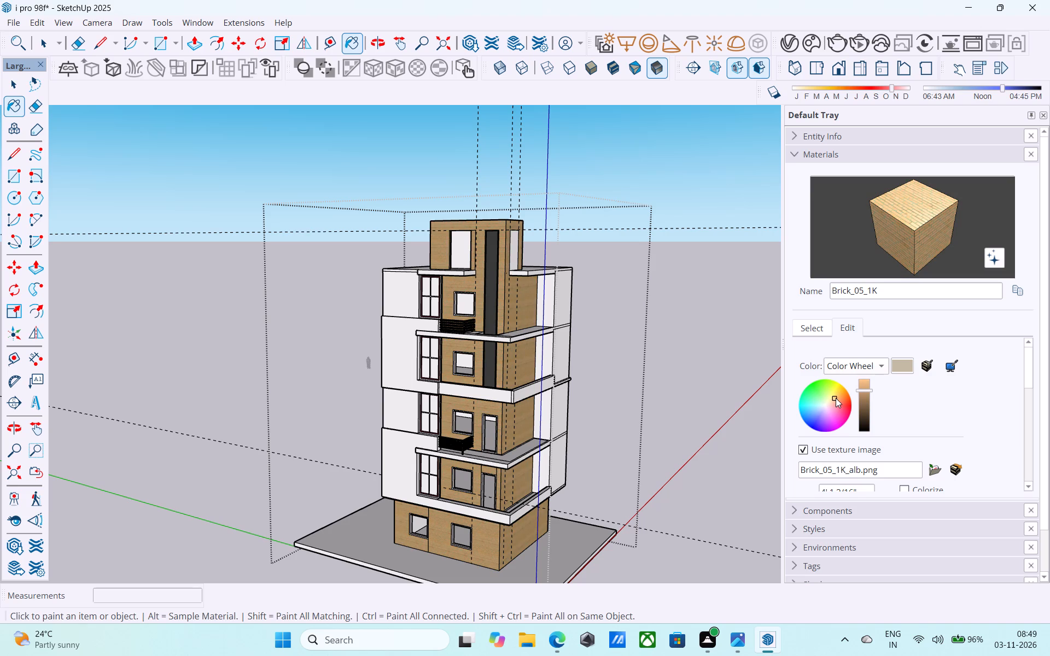
scroll(836, 408, down, 2)
scroll(837, 408, up, 2)
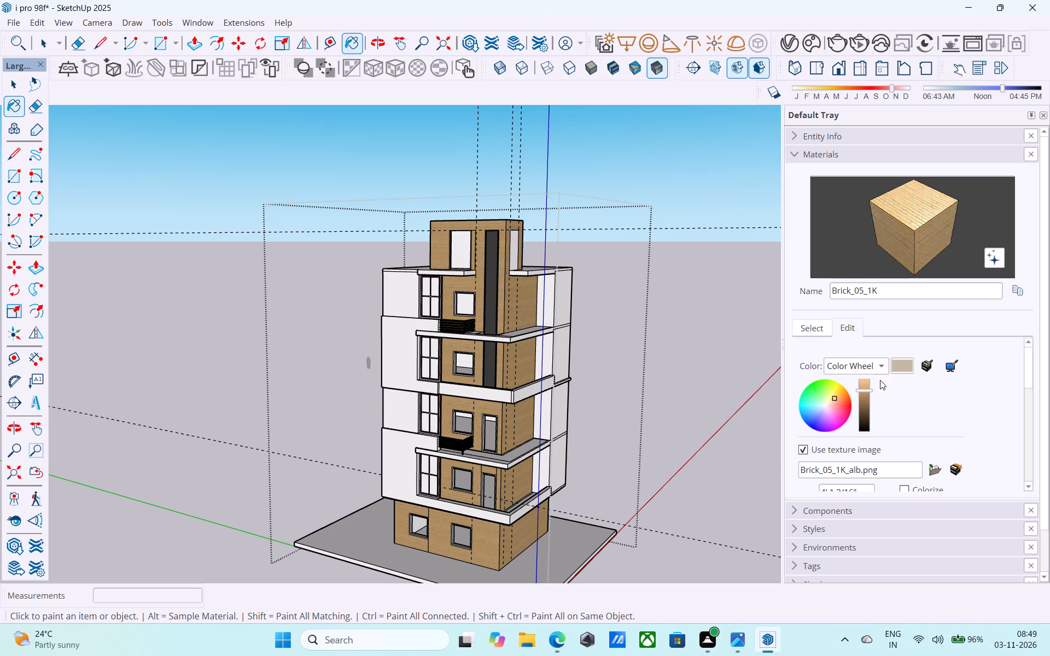
Switch Brick_05_1K to HLS colour values and set hue 32, saturation 81 and lightness 55.
click(883, 362)
click(877, 384)
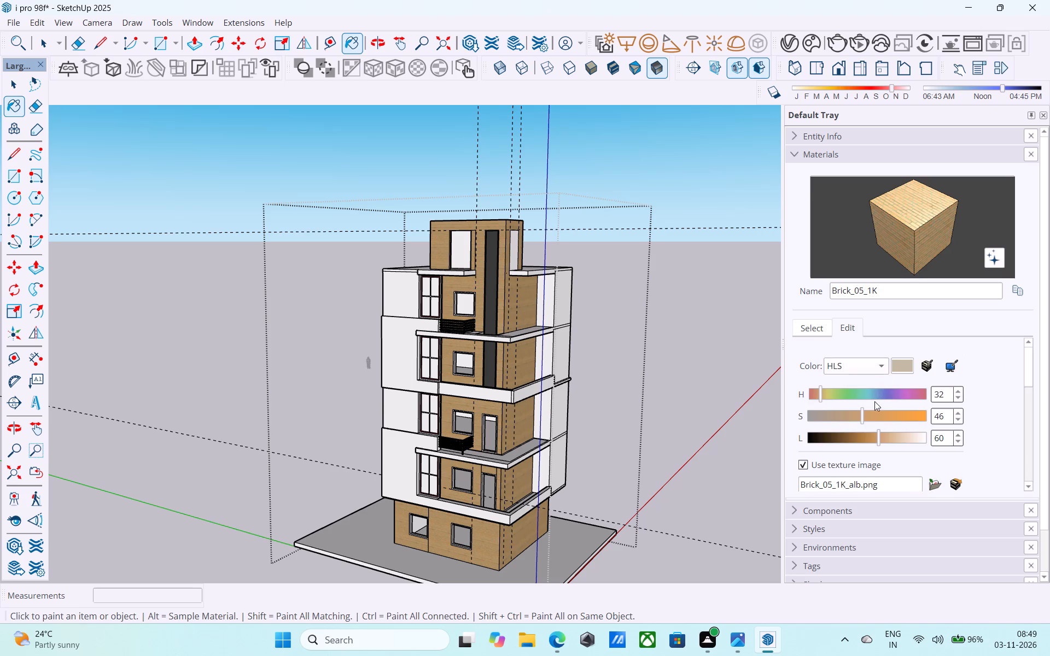
drag(864, 415, 926, 415)
scroll(820, 448, down, 1)
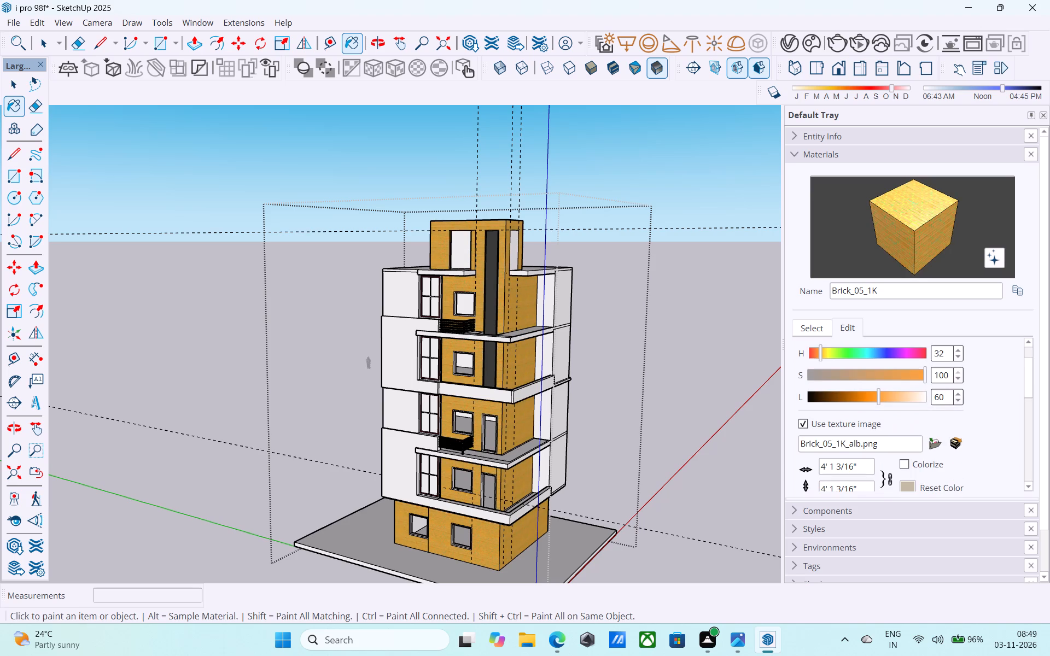
drag(878, 393, 873, 395)
drag(873, 395, 872, 395)
click(902, 373)
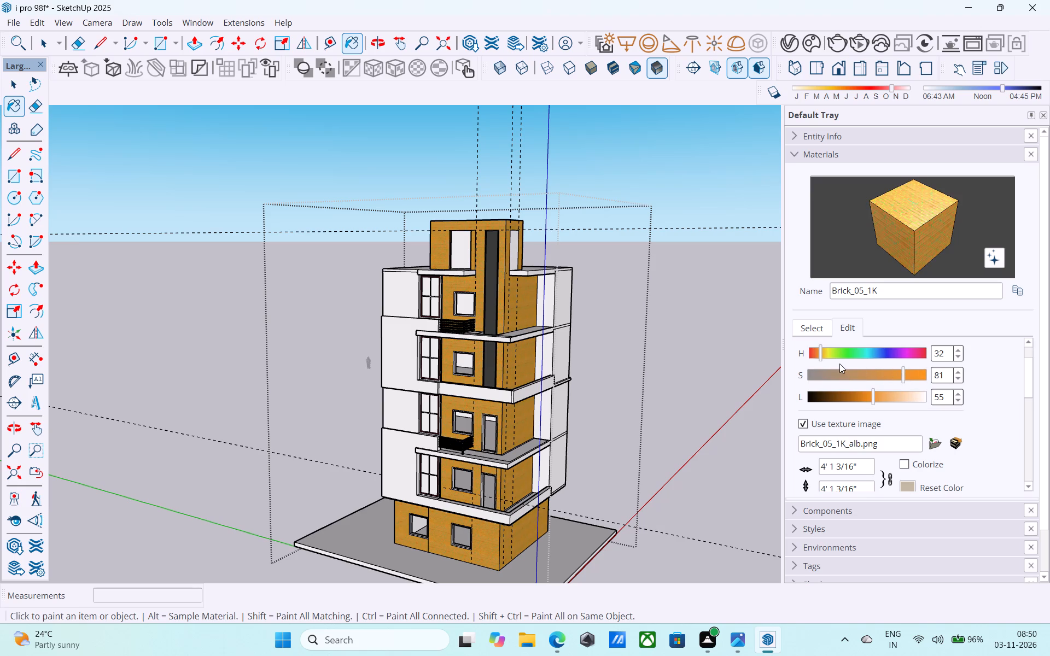
click(832, 355)
click(822, 354)
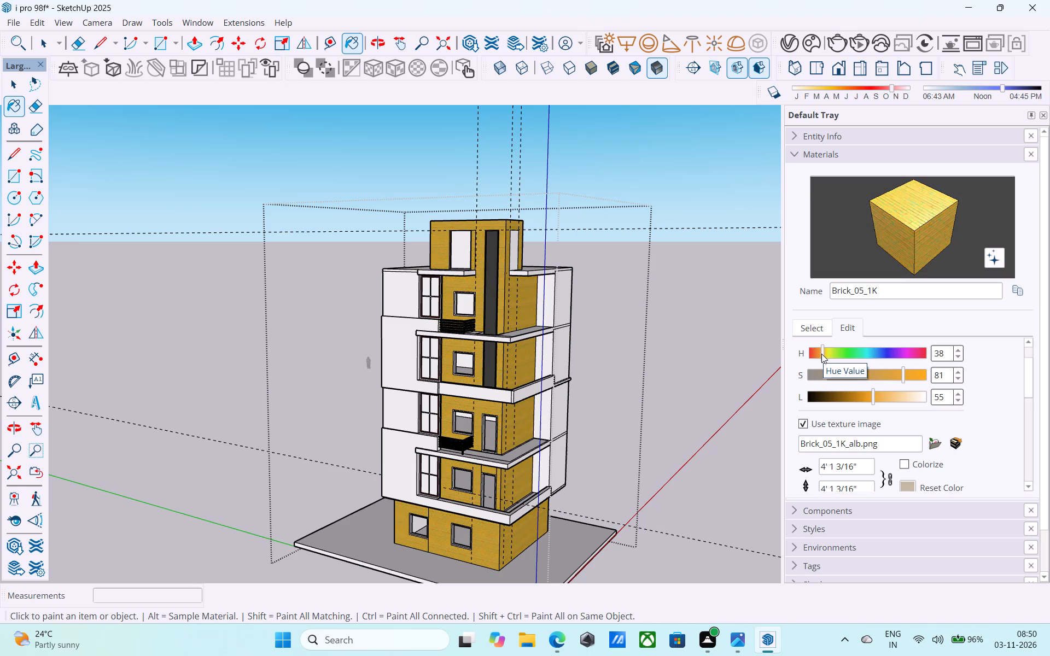
click(820, 353)
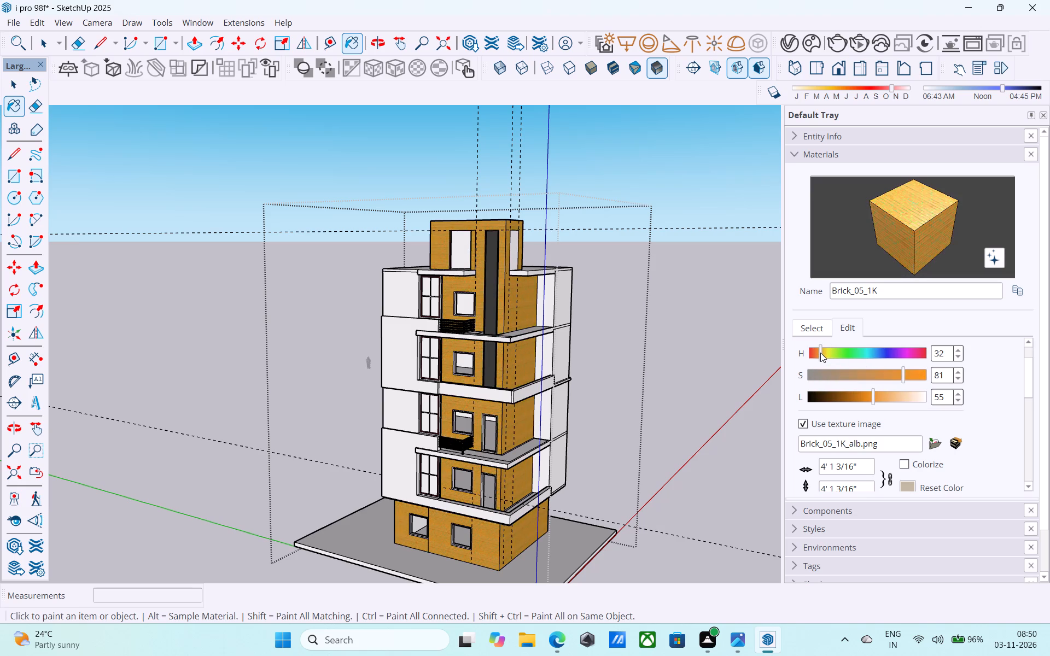
Refine the Brick_05_1K colour to saturation 100 and lightness 71, checking it on the building.
drag(879, 399, 896, 399)
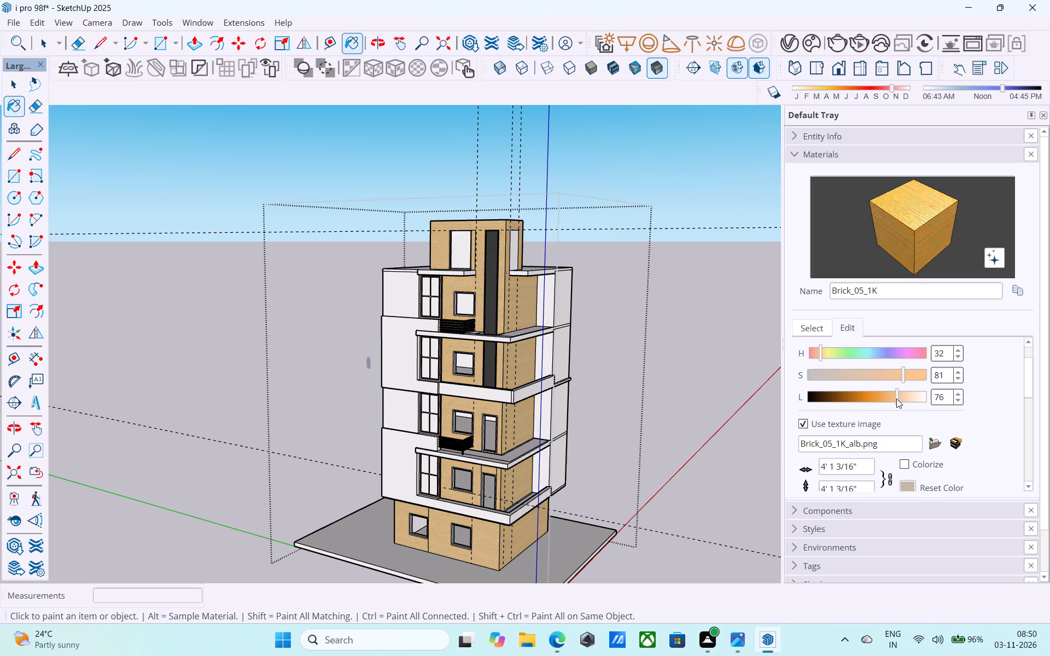
drag(896, 399, 889, 400)
drag(903, 380, 909, 379)
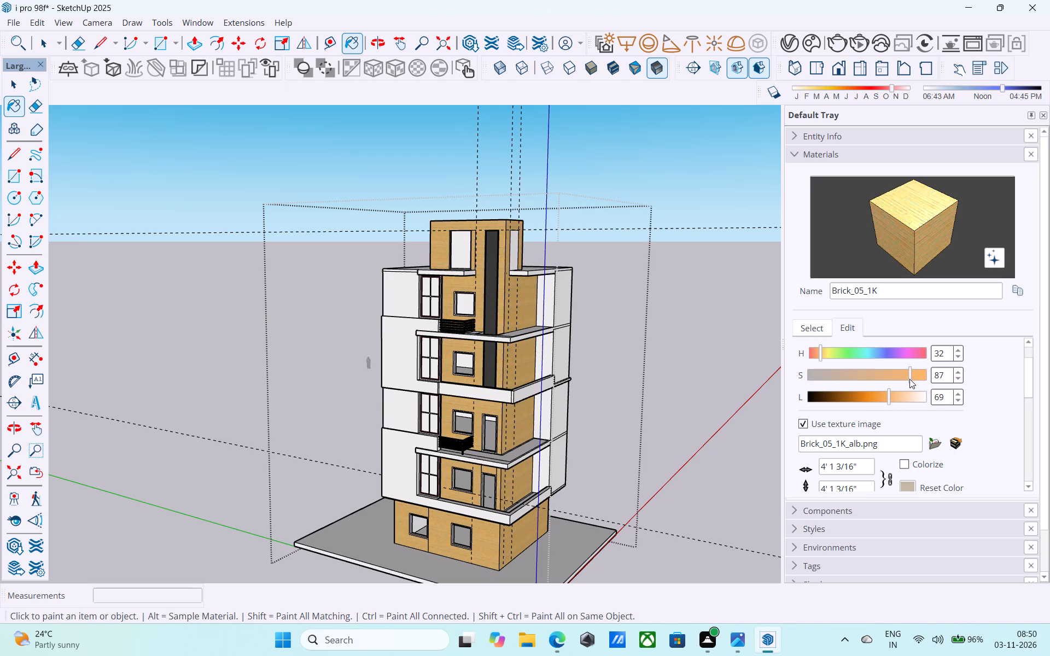
drag(909, 379, 911, 379)
drag(889, 394, 879, 395)
scroll(553, 409, down, 5)
middle_drag(552, 409, 580, 366)
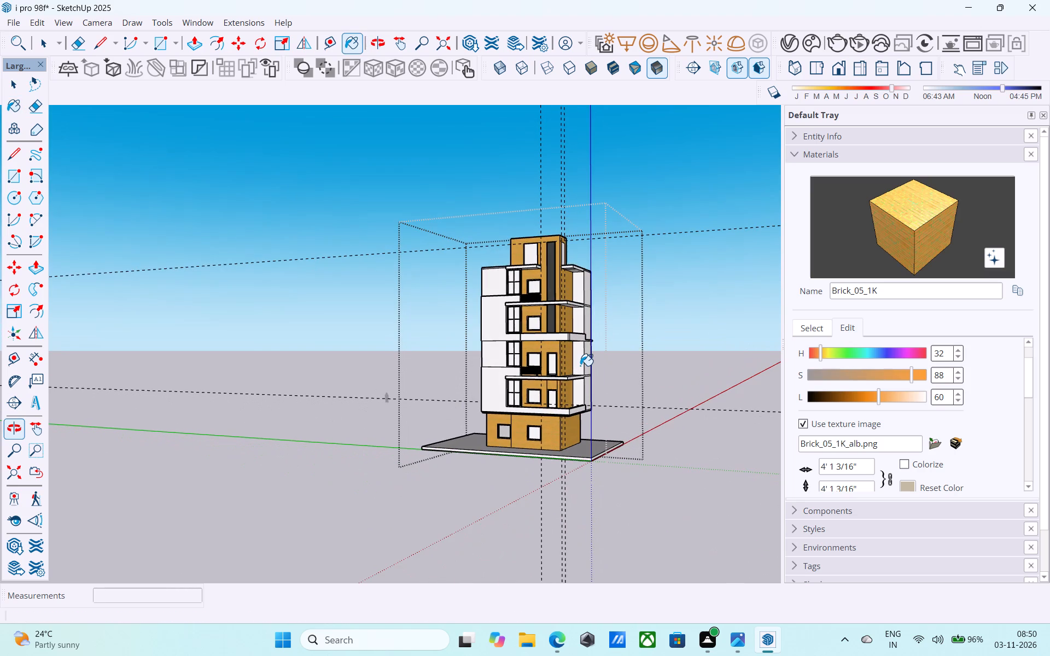
middle_drag(587, 404, 588, 436)
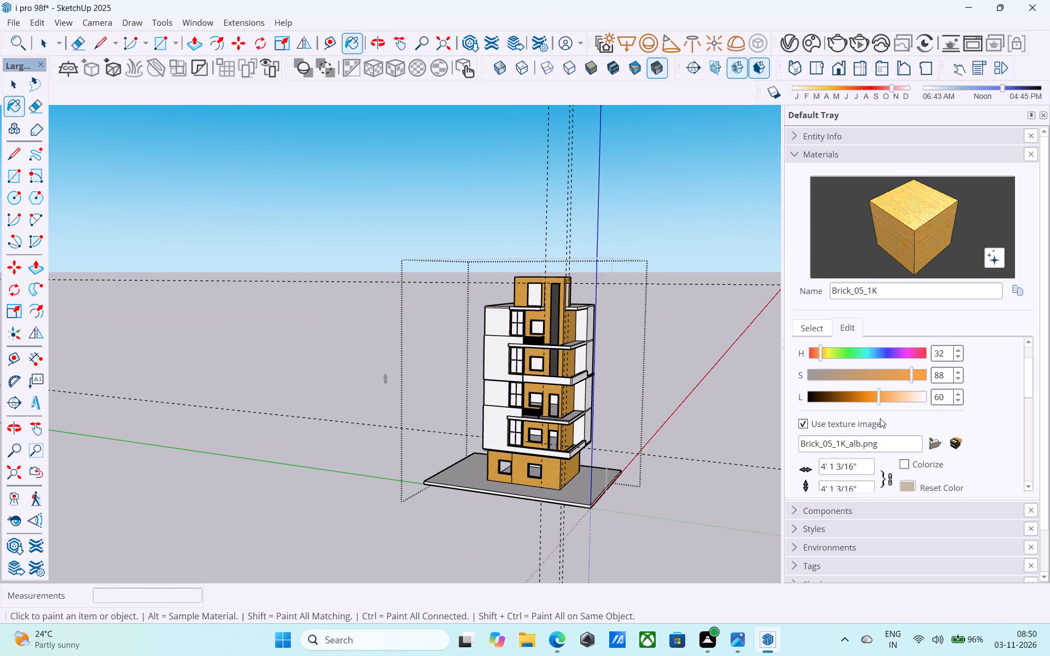
drag(878, 399, 894, 400)
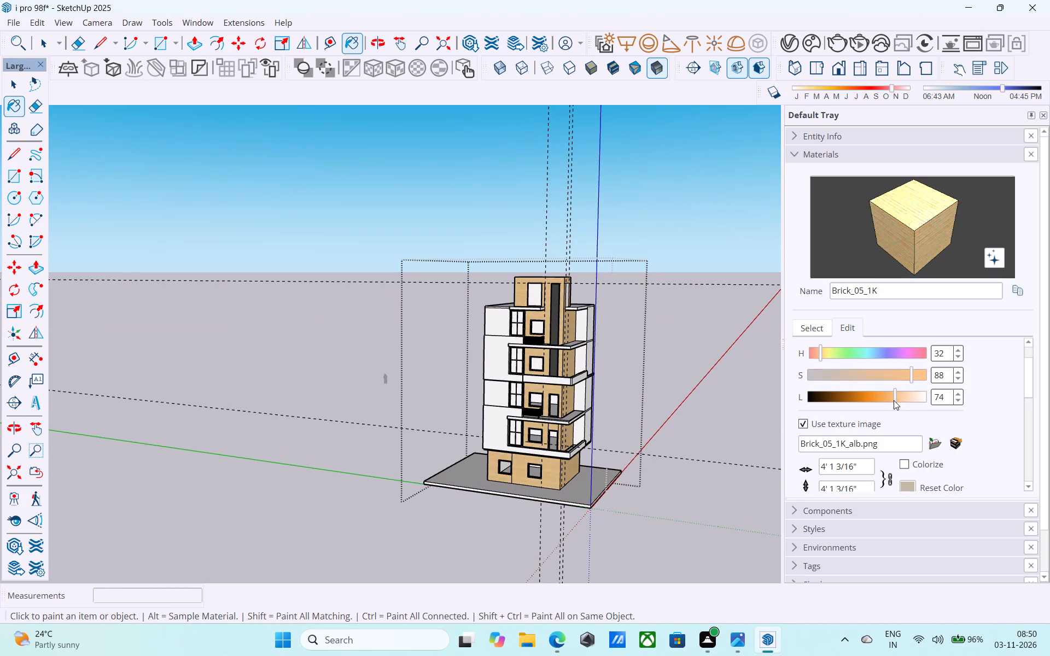
drag(894, 400, 889, 401)
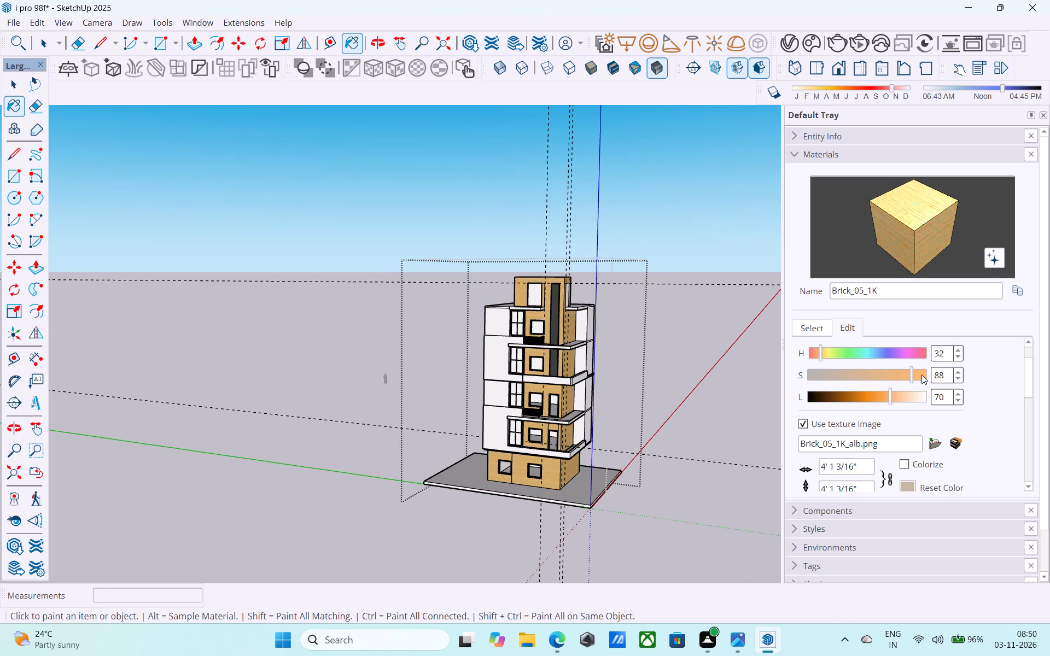
drag(913, 378, 941, 374)
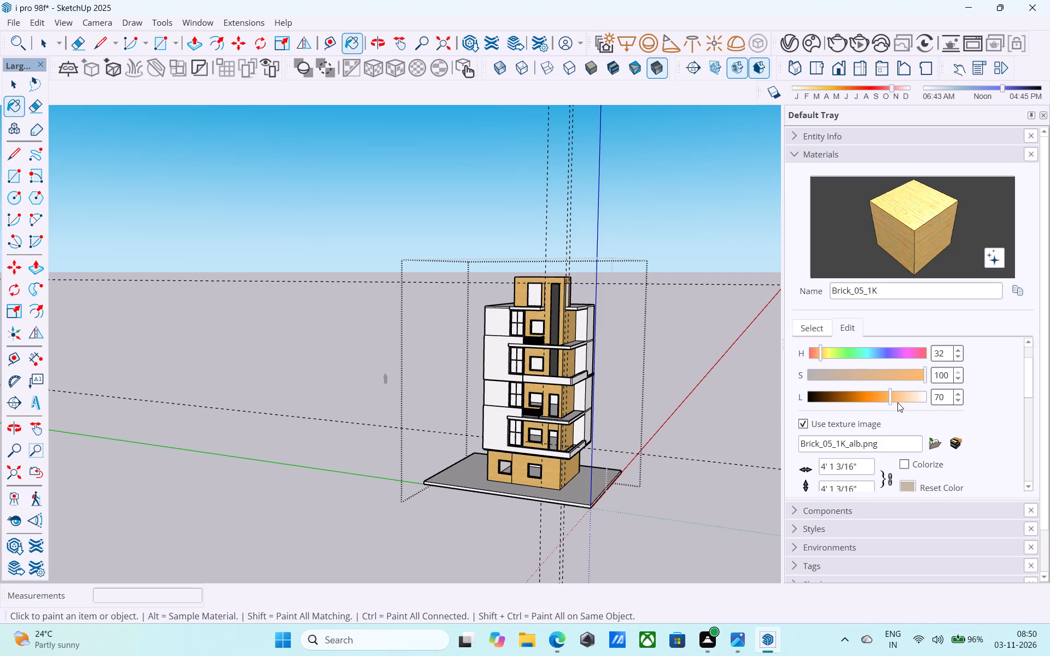
click(890, 398)
Erase the vertical seam line above and below the ground-floor front window on the brick wall.
scroll(576, 368, up, 8)
scroll(541, 400, down, 6)
middle_drag(478, 589, 518, 555)
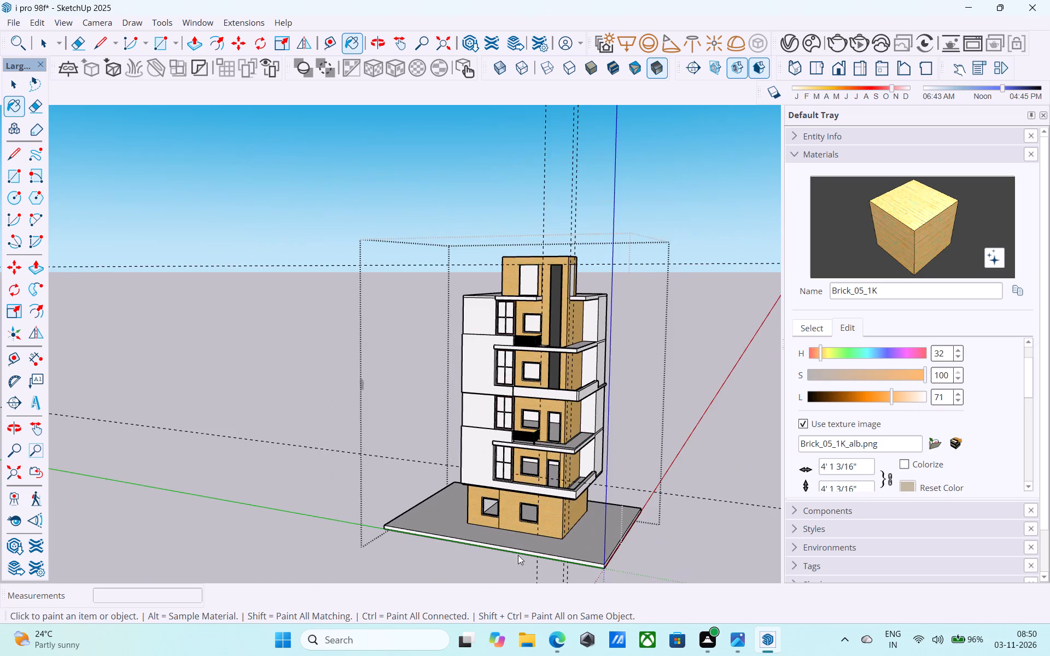
middle_drag(518, 555, 526, 549)
scroll(534, 528, up, 13)
middle_drag(471, 508, 477, 490)
scroll(487, 472, up, 4)
key(e)
drag(484, 394, 477, 387)
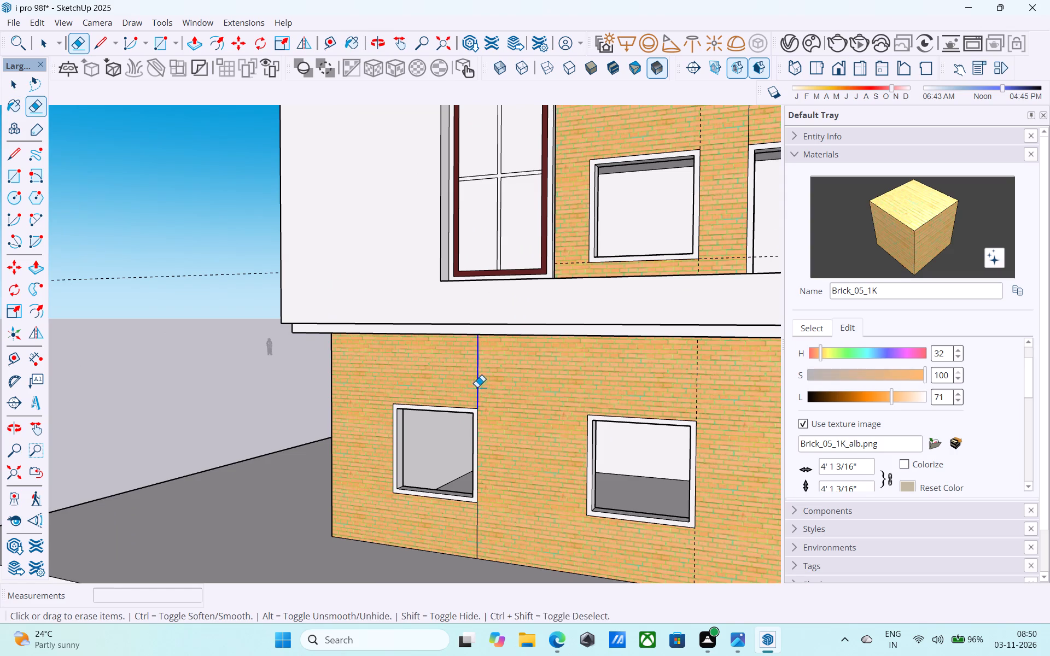
drag(477, 387, 473, 385)
drag(483, 531, 462, 515)
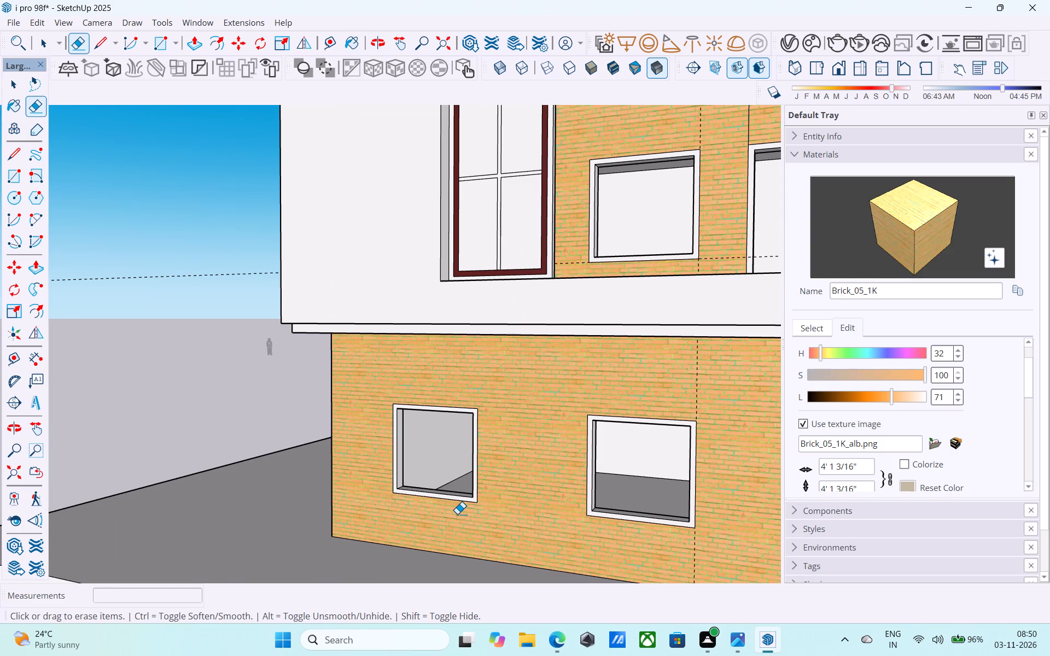
key(space)
Push/Pull the narrow recessed strip under the lowest front balcony band outward, flush with the face above.
scroll(457, 514, down, 12)
middle_drag(485, 525, 505, 505)
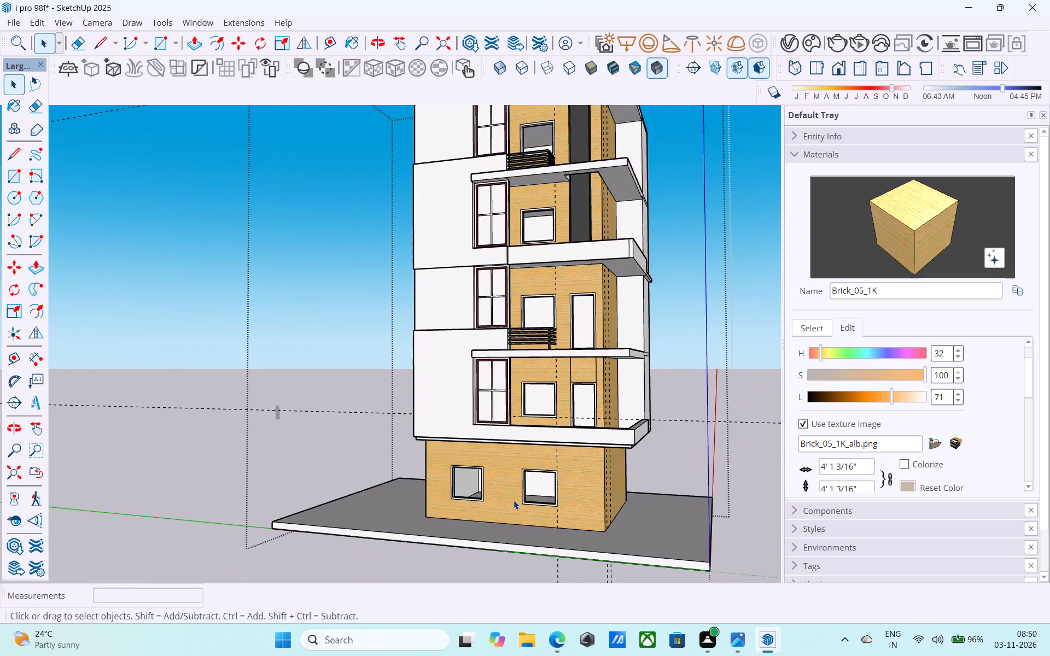
scroll(514, 500, down, 5)
middle_drag(515, 500, 594, 375)
scroll(582, 473, up, 4)
scroll(439, 441, up, 9)
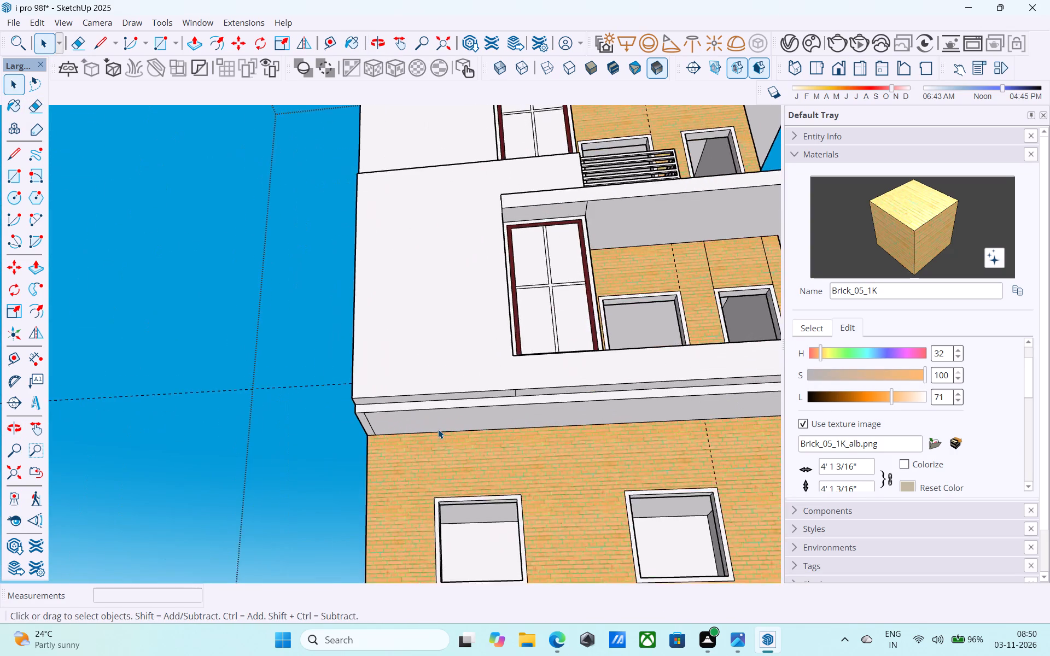
scroll(438, 429, up, 4)
middle_drag(437, 429, 731, 430)
scroll(439, 405, up, 3)
click(439, 405)
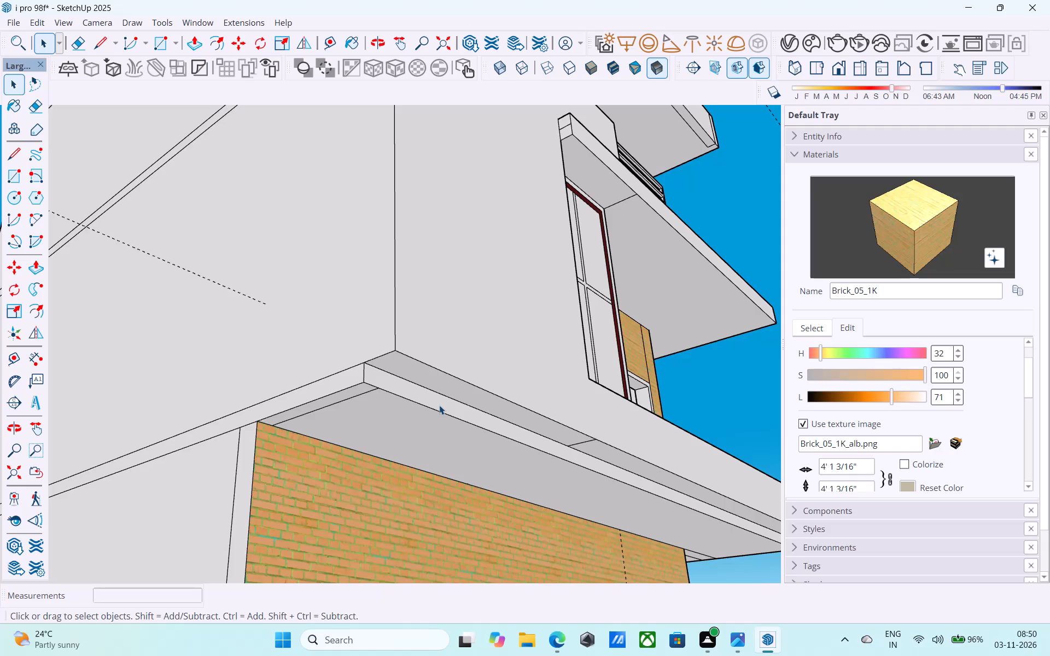
key(p)
click(439, 405)
click(469, 325)
key(space)
Push/Pull the matching strip under the lowest balcony band on the adjoining side outward 6", flush with the face above.
scroll(451, 331, down, 7)
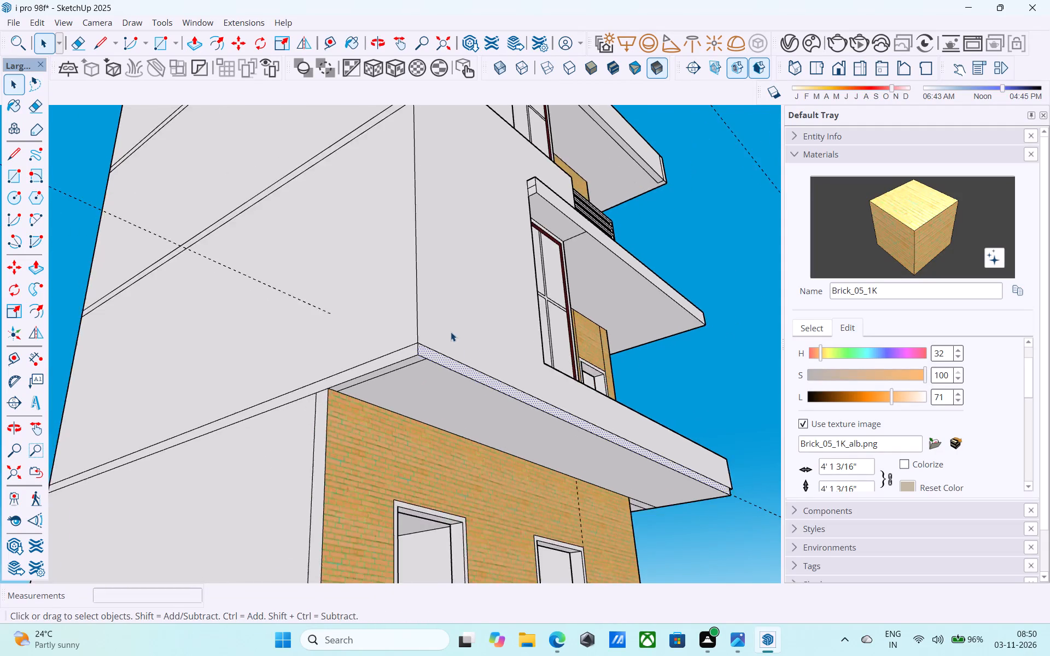
scroll(451, 332, down, 2)
middle_drag(518, 402, 442, 354)
middle_drag(447, 353, 520, 350)
scroll(406, 403, down, 4)
middle_drag(596, 504, 559, 518)
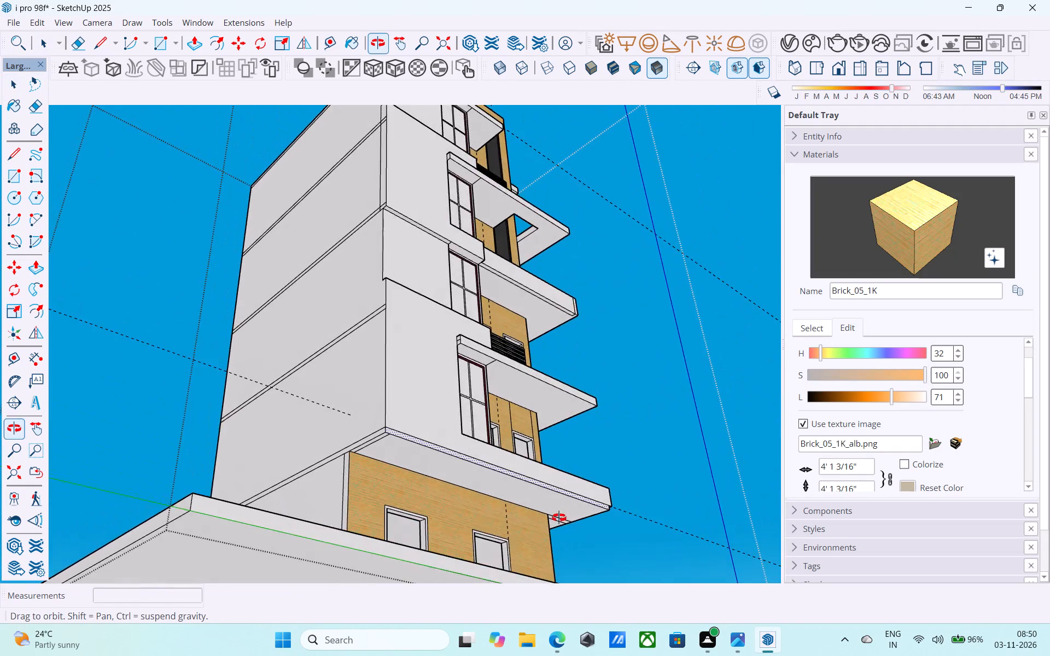
middle_drag(559, 518, 594, 541)
scroll(259, 426, down, 5)
scroll(487, 498, up, 11)
middle_drag(429, 518, 290, 502)
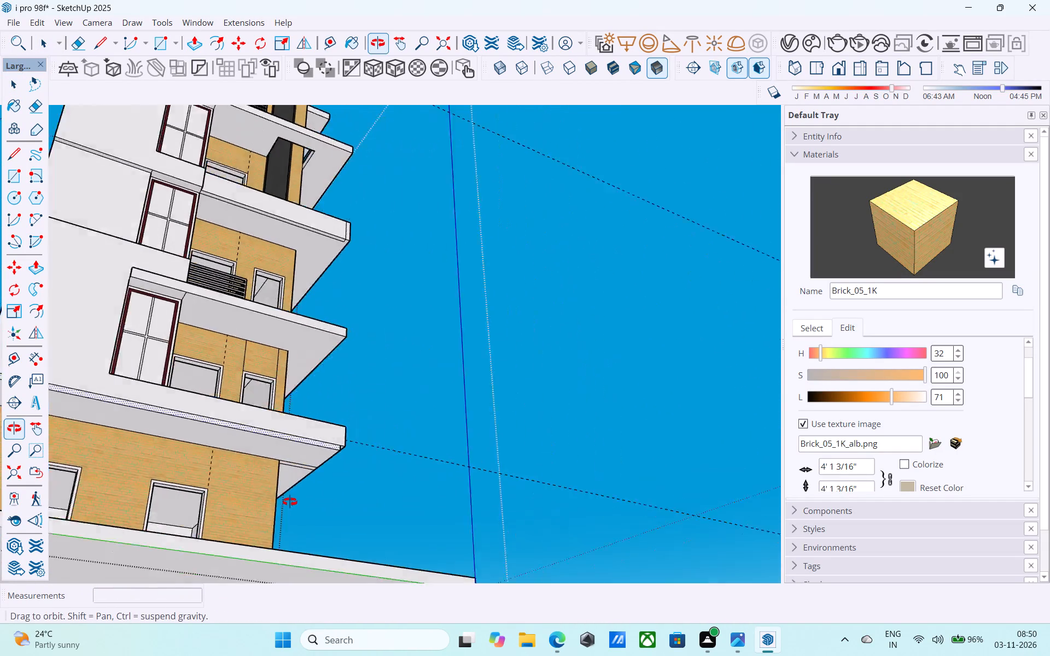
middle_drag(290, 502, 285, 500)
scroll(524, 450, down, 5)
middle_drag(502, 443, 242, 453)
scroll(229, 479, up, 16)
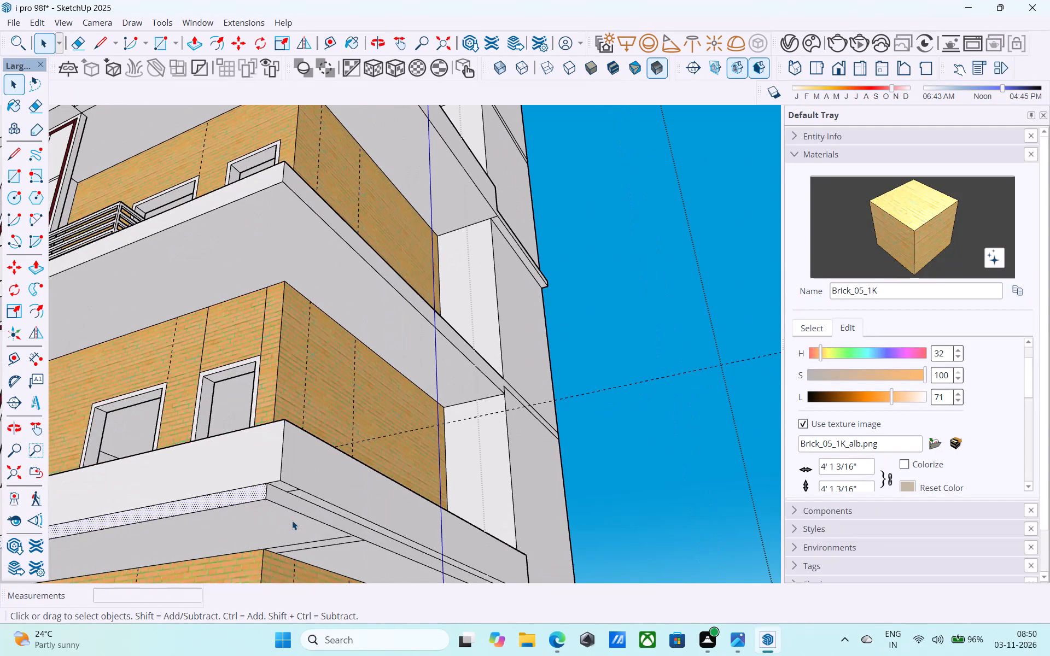
click(289, 503)
scroll(289, 503, up, 4)
key(p)
click(289, 503)
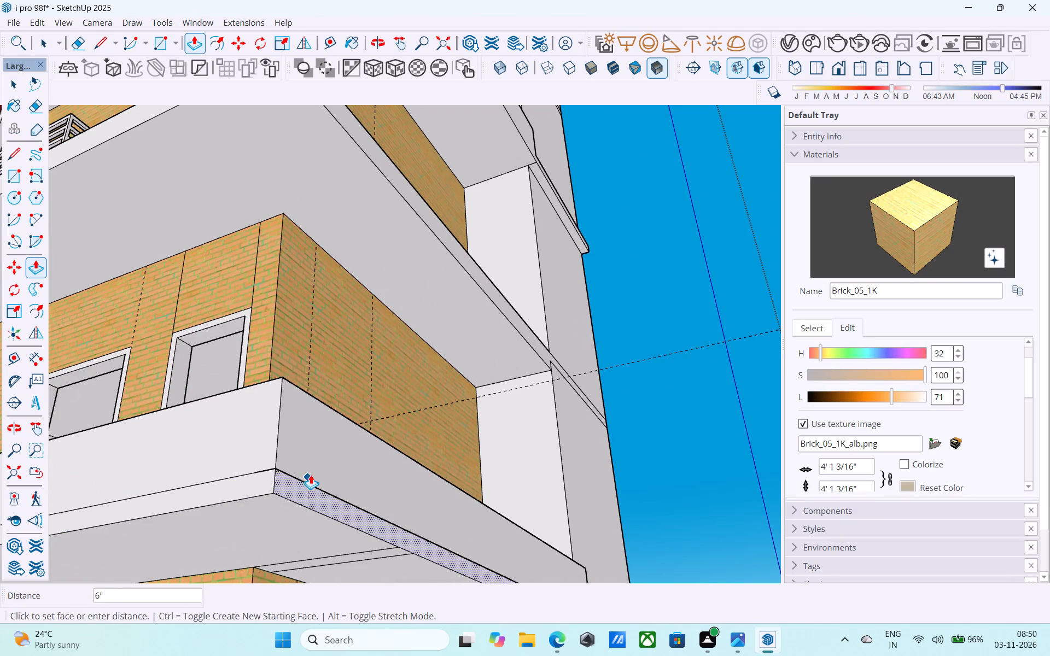
click(311, 475)
key(space)
scroll(316, 468, down, 17)
middle_drag(463, 444, 306, 601)
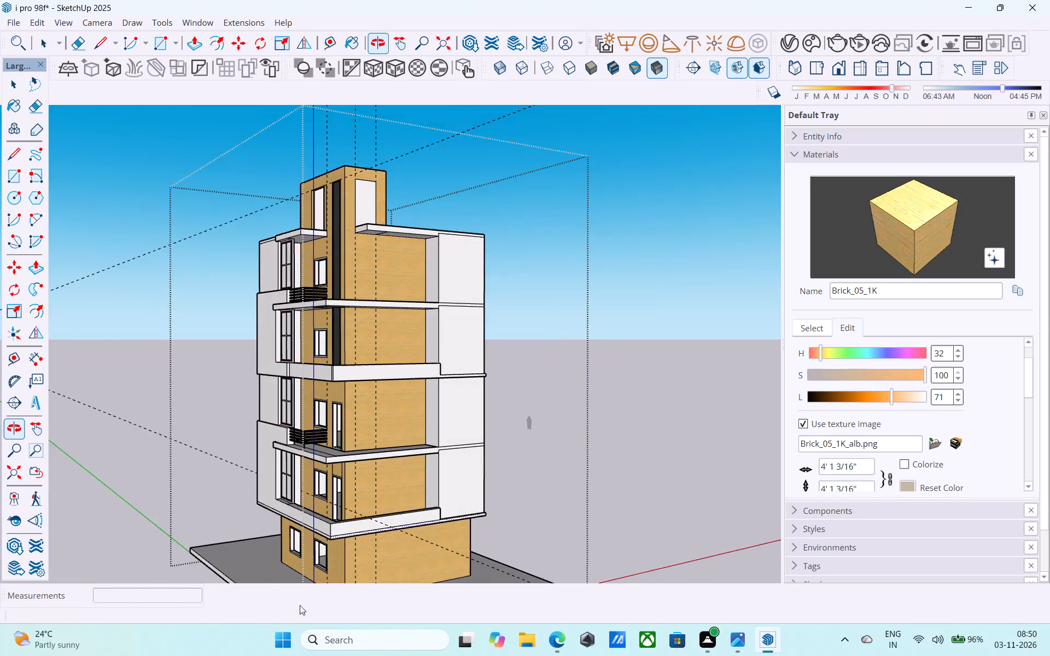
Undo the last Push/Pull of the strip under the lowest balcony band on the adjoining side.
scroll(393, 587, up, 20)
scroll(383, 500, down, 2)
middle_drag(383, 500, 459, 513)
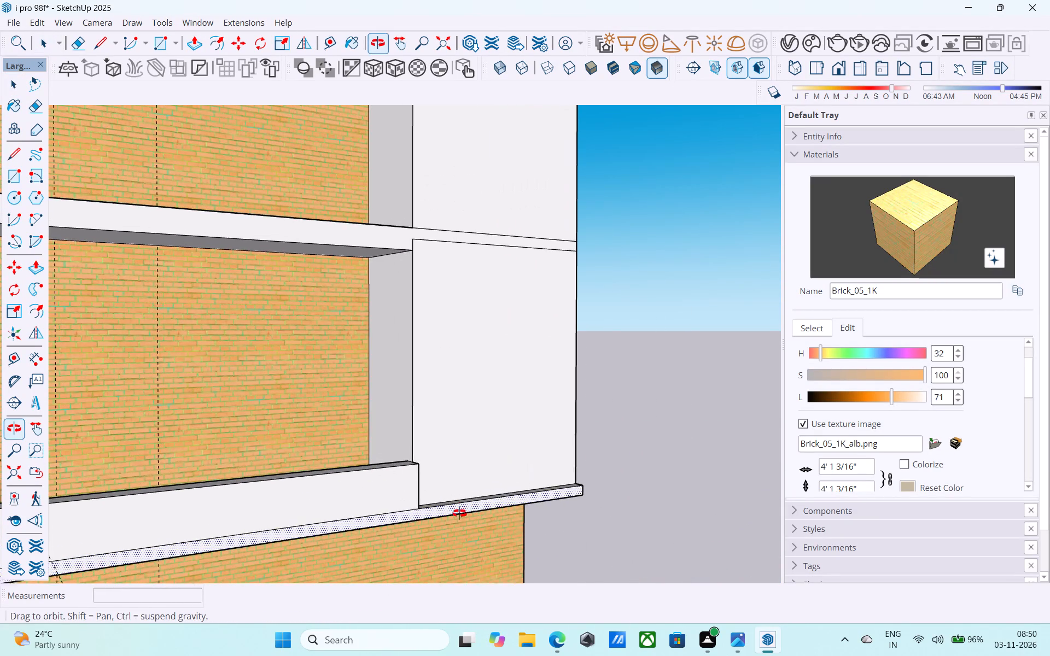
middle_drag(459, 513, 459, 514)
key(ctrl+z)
Push/Pull the recessed strip under the lowest balcony band on the adjoining side outward, flush with the face above.
scroll(462, 514, down, 12)
middle_drag(483, 523, 610, 425)
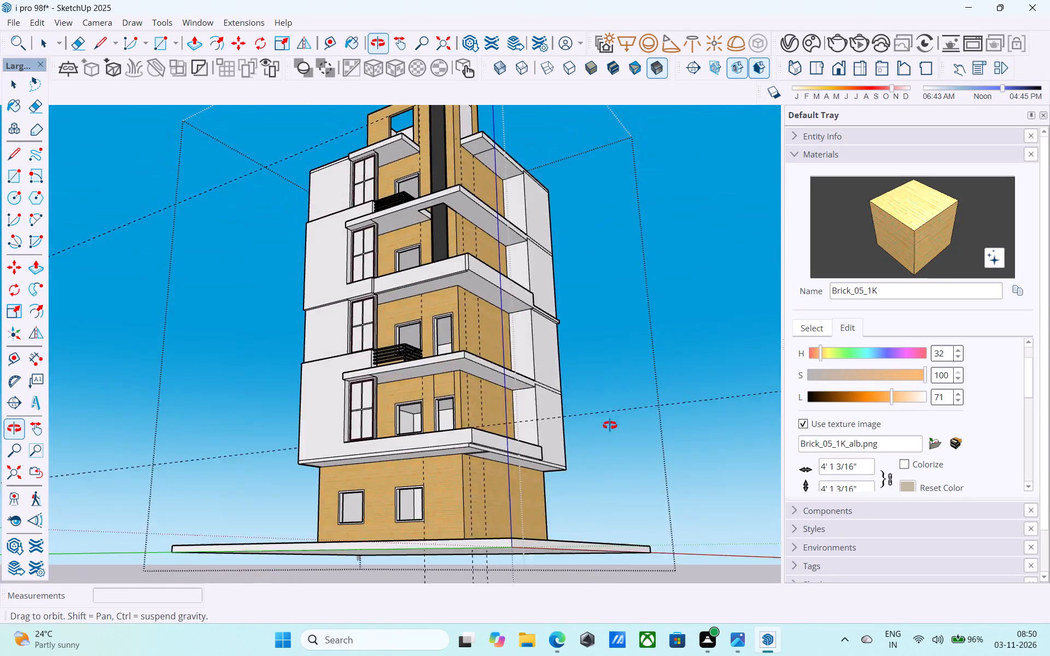
middle_drag(610, 425, 638, 350)
scroll(518, 374, up, 13)
middle_drag(528, 382, 521, 409)
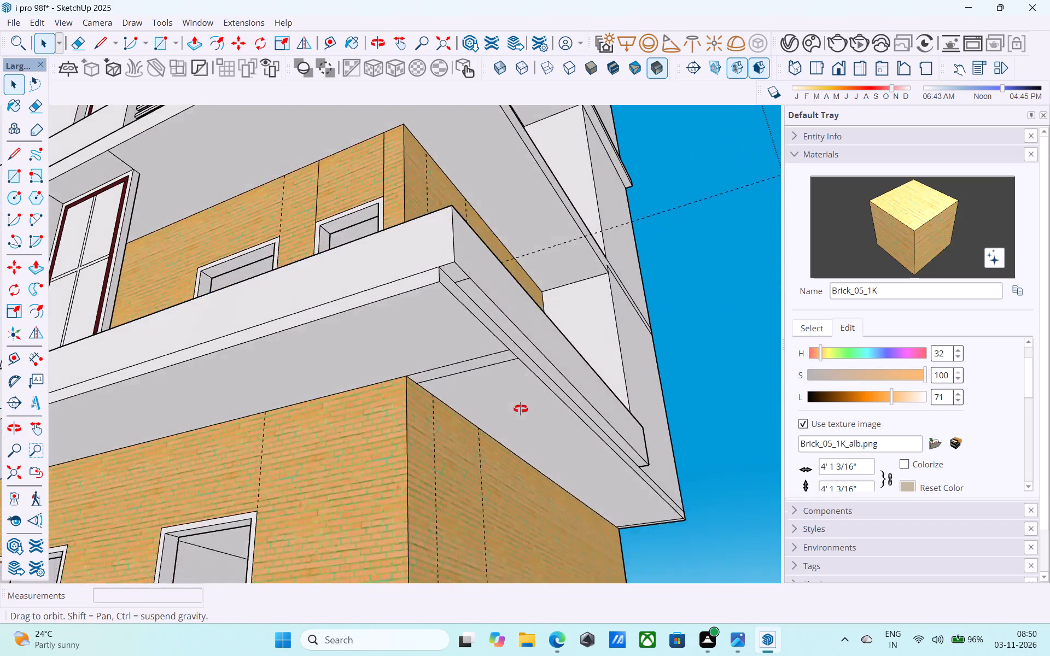
middle_drag(521, 409, 410, 446)
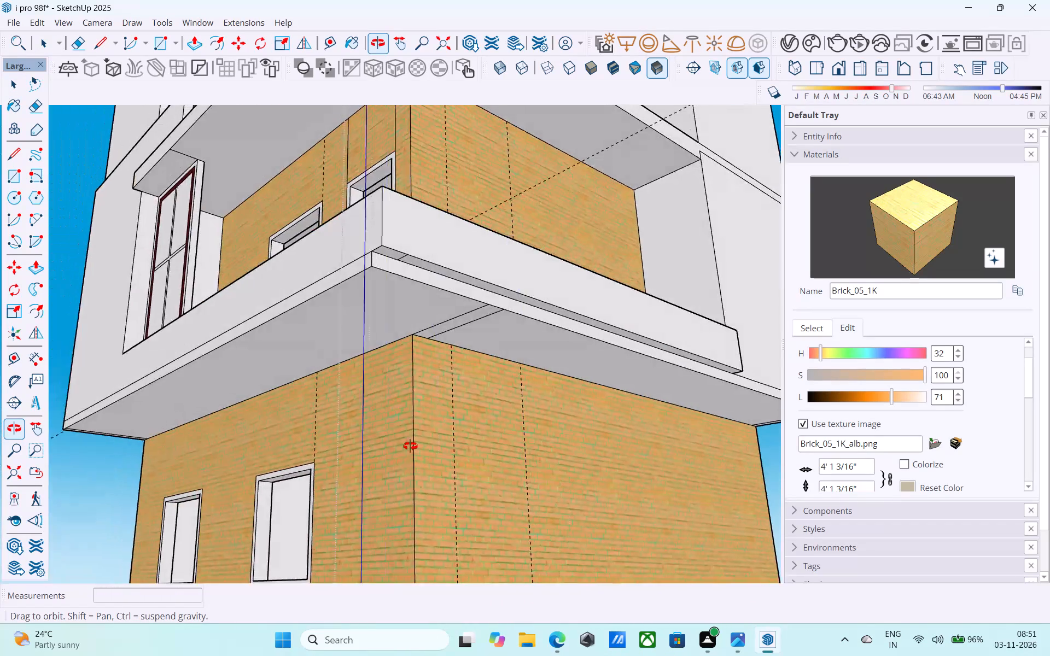
middle_drag(410, 446, 334, 420)
scroll(320, 415, down, 9)
middle_drag(388, 394, 105, 500)
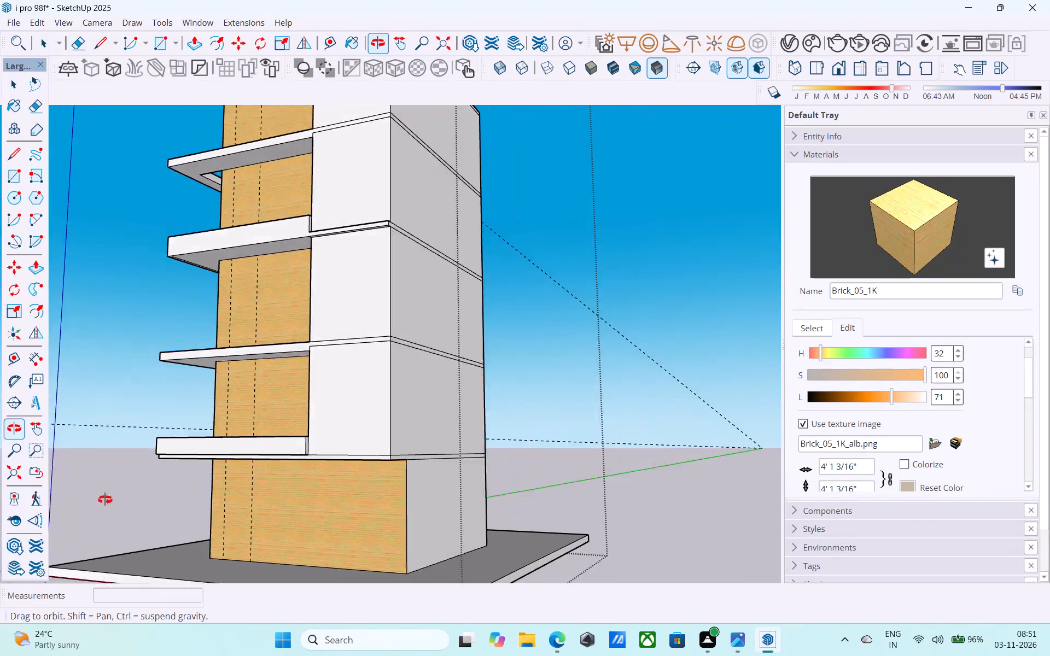
middle_drag(105, 500, 102, 512)
scroll(211, 496, up, 13)
scroll(459, 495, down, 10)
middle_drag(520, 488, 596, 504)
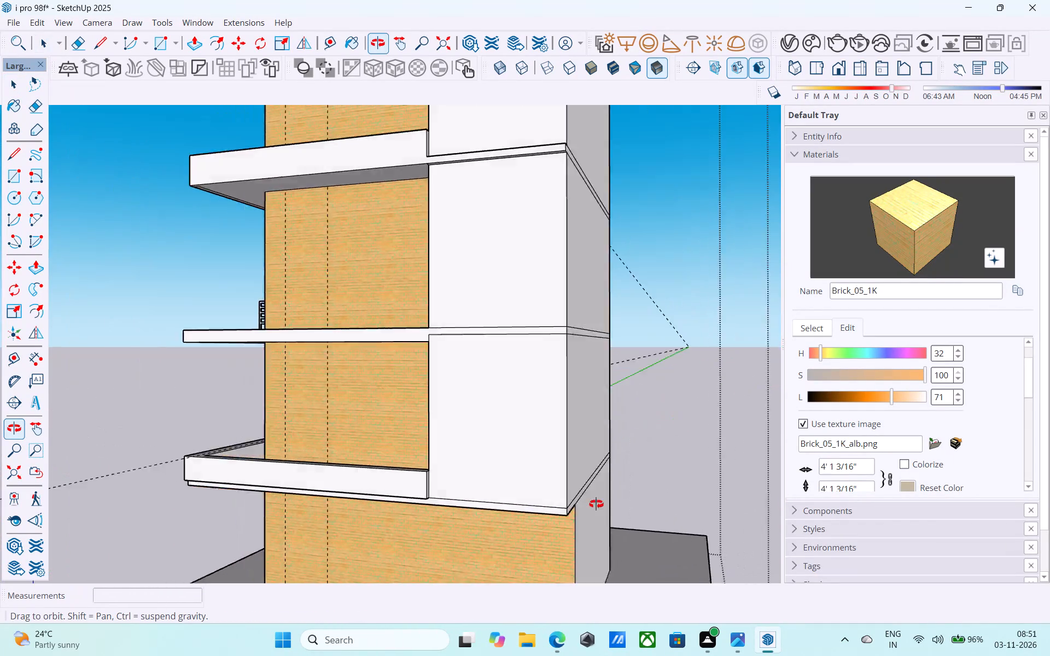
middle_drag(596, 504, 906, 551)
scroll(583, 526, up, 7)
middle_drag(581, 512, 570, 496)
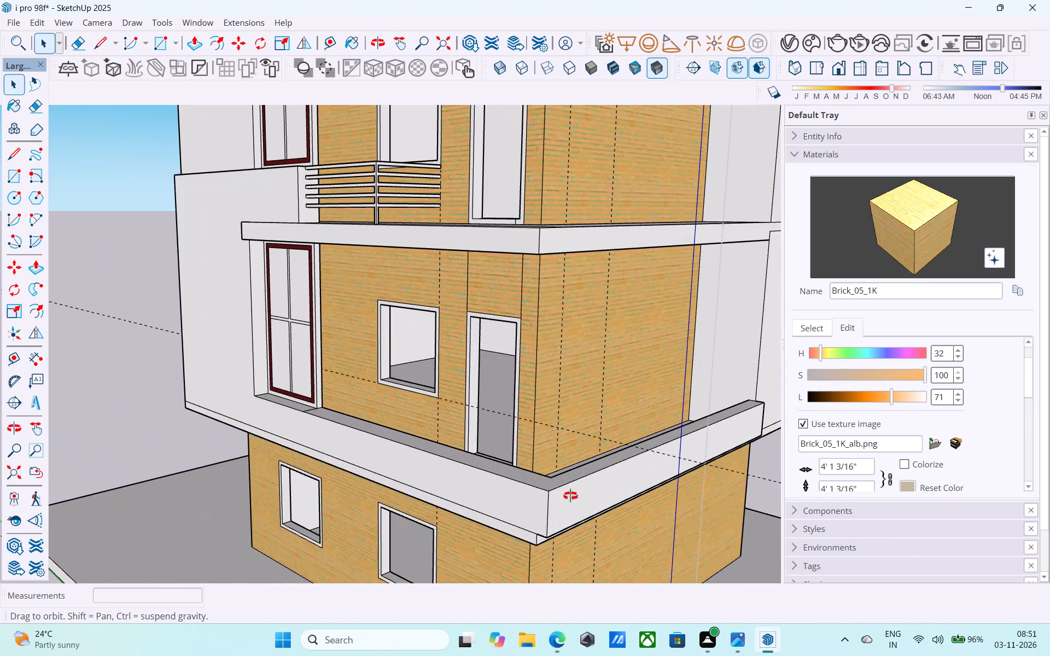
middle_drag(570, 496, 541, 448)
scroll(545, 349, up, 5)
click(527, 376)
key(p)
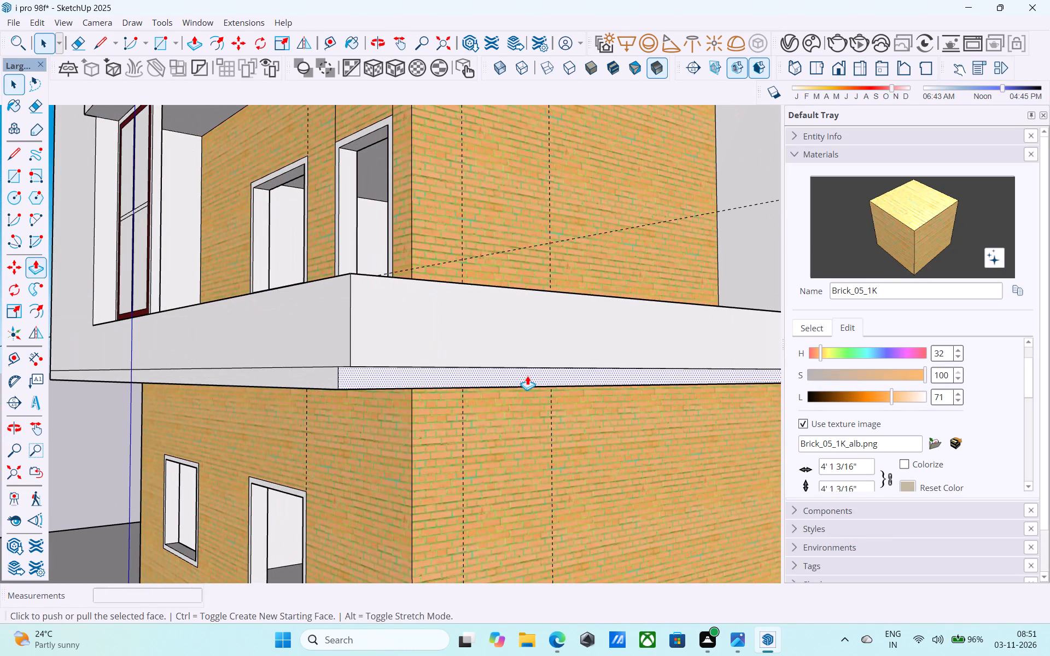
click(527, 376)
click(521, 344)
key(space)
Push/Pull the thin slab edge band one storey above the lowest balcony on the adjoining side outward by the same distance.
scroll(521, 338, down, 4)
middle_drag(521, 339, 631, 365)
scroll(489, 311, down, 1)
scroll(283, 411, down, 5)
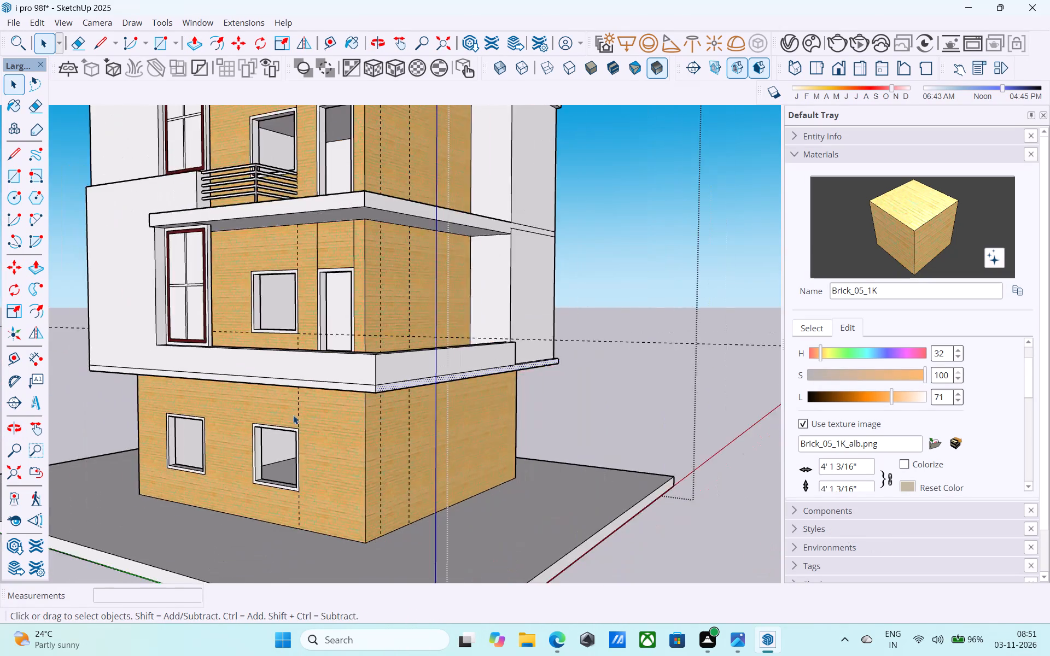
scroll(293, 415, down, 4)
middle_drag(405, 400, 399, 533)
scroll(425, 521, down, 7)
middle_drag(494, 459, 375, 429)
scroll(423, 435, up, 3)
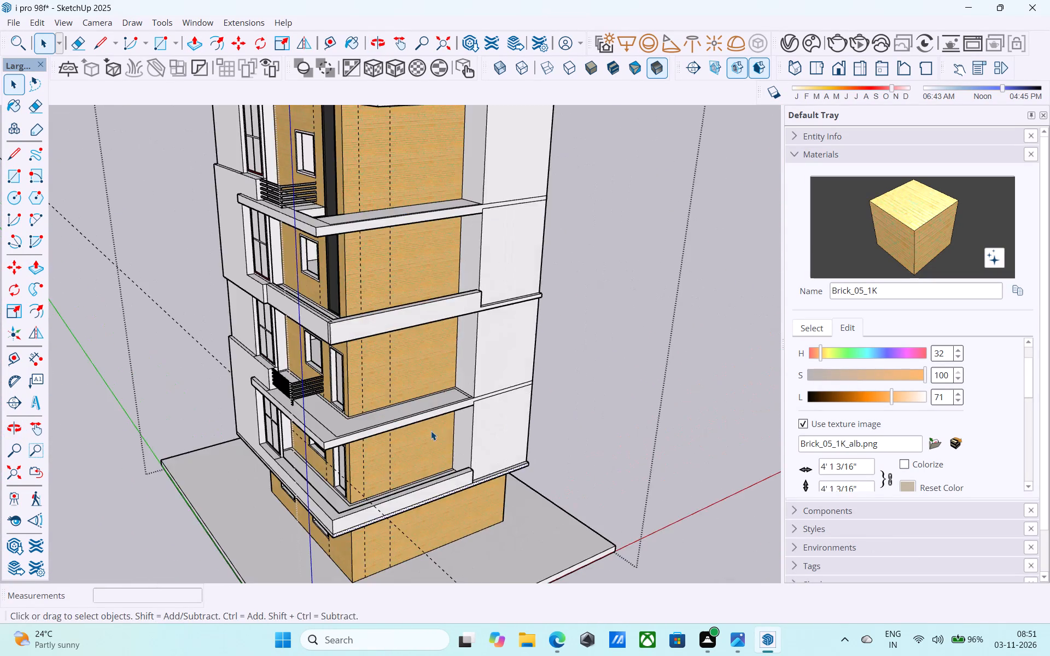
scroll(431, 431, up, 19)
click(459, 389)
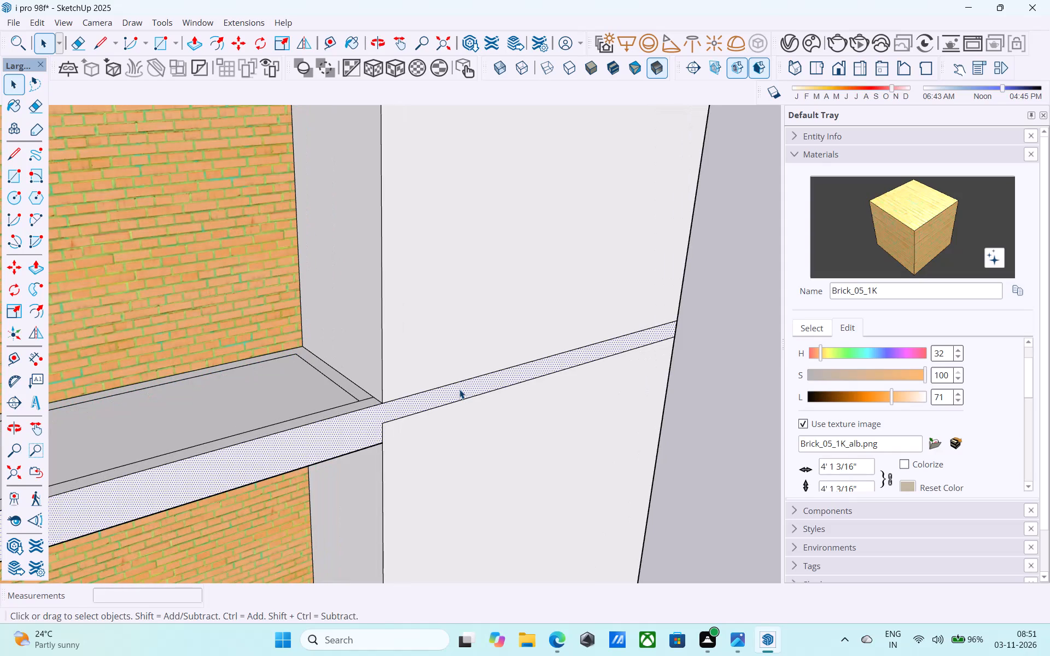
key(p)
double_click(459, 389)
Repeat the same outward Push/Pull on the thin slab edge band at the top floor of the adjoining side.
scroll(458, 388, down, 6)
middle_drag(458, 388, 509, 566)
shift+scroll(503, 453, down, 4)
scroll(465, 344, up, 3)
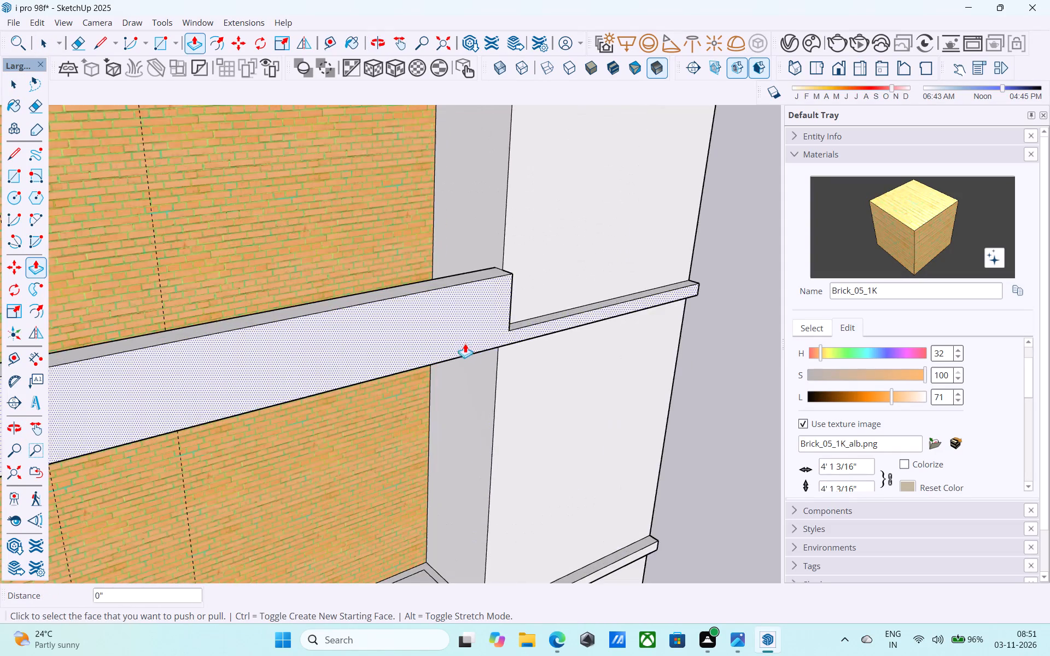
scroll(465, 343, up, 1)
scroll(468, 339, down, 16)
shift+middle_drag(468, 337, 493, 402)
scroll(508, 350, up, 15)
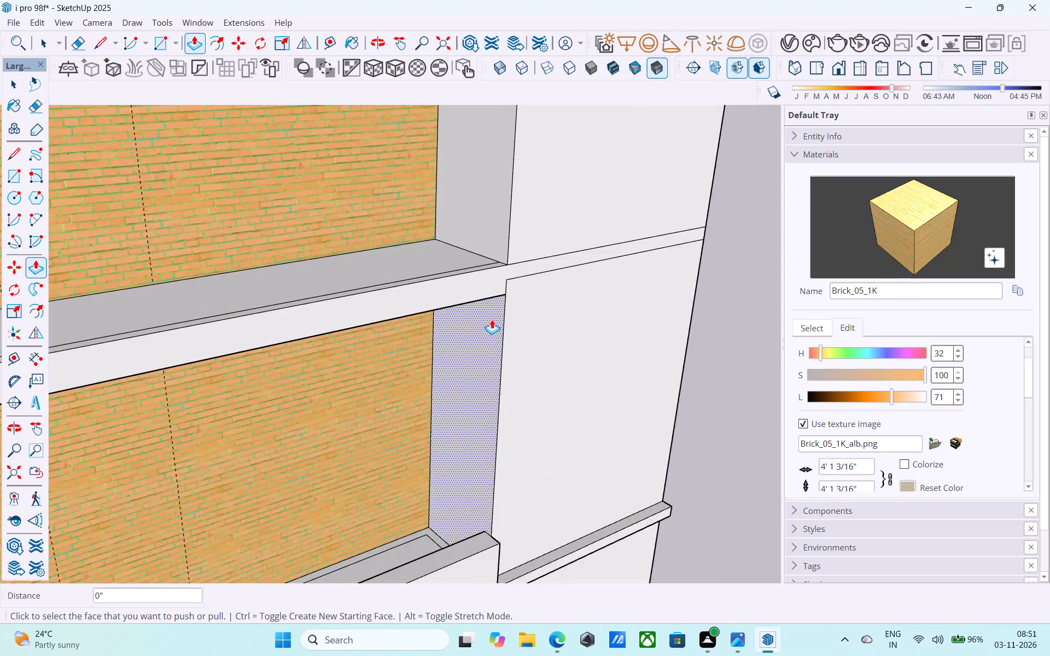
scroll(492, 319, up, 2)
double_click(471, 268)
scroll(471, 268, down, 20)
scroll(471, 268, down, 3)
shift+middle_drag(463, 331, 482, 298)
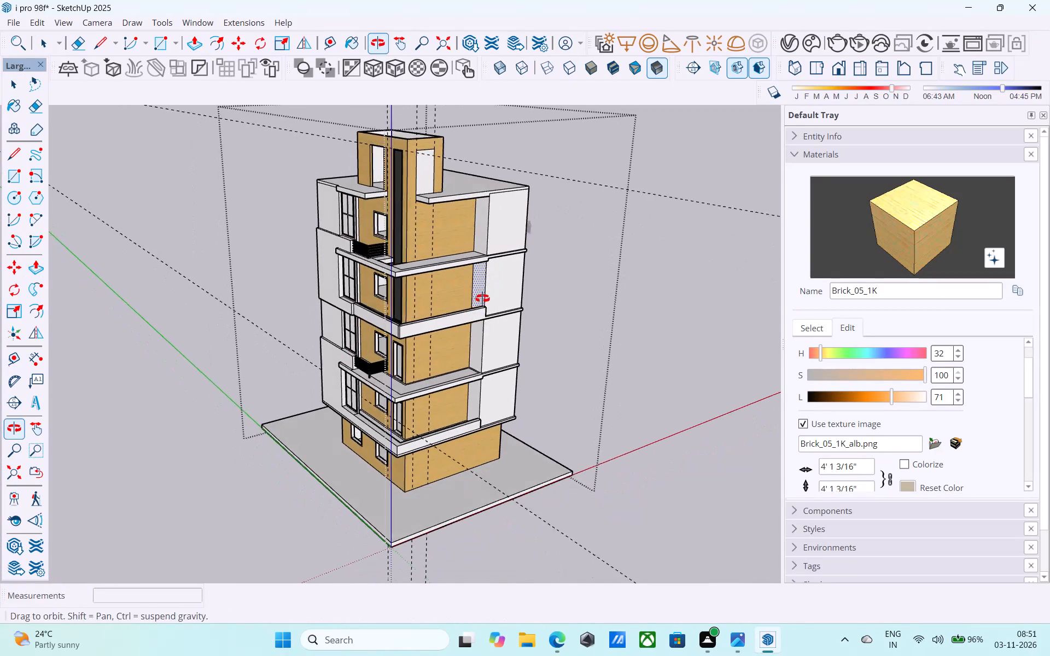
shift+middle_drag(482, 298, 483, 298)
Save the model.
key(ctrl+s)
key(space)
Examine the whole building from the corner, the front and above to check the facade.
scroll(483, 299, down, 6)
middle_drag(485, 299, 553, 283)
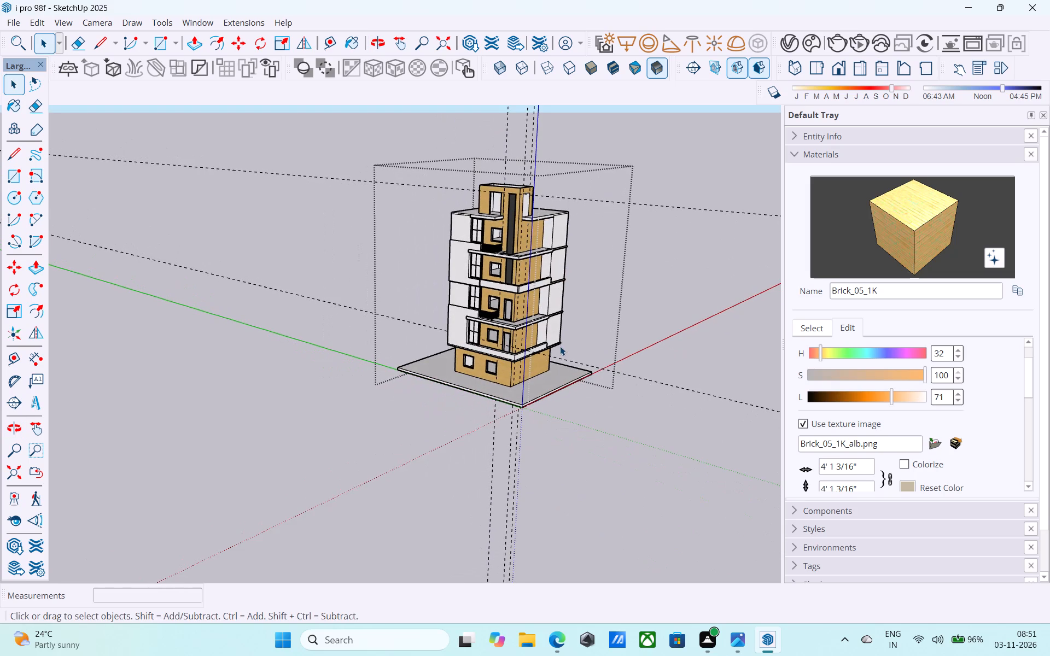
middle_drag(579, 313, 597, 255)
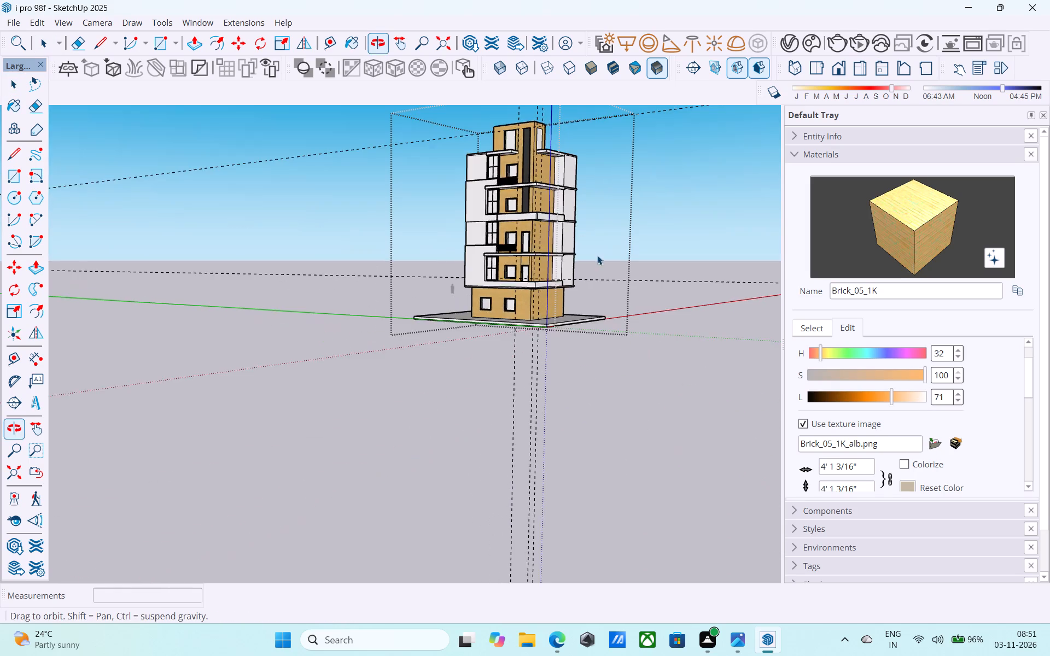
scroll(517, 185, up, 11)
scroll(511, 261, down, 9)
middle_drag(494, 353, 528, 365)
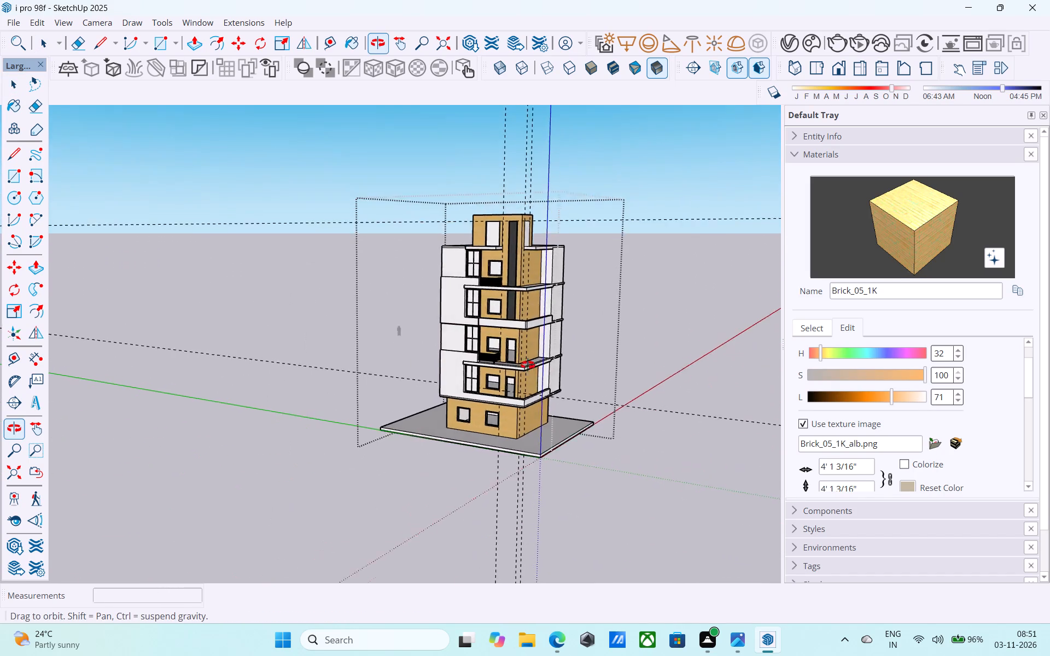
middle_drag(528, 365, 619, 395)
scroll(447, 278, up, 5)
middle_drag(470, 333, 446, 317)
middle_drag(445, 320, 503, 473)
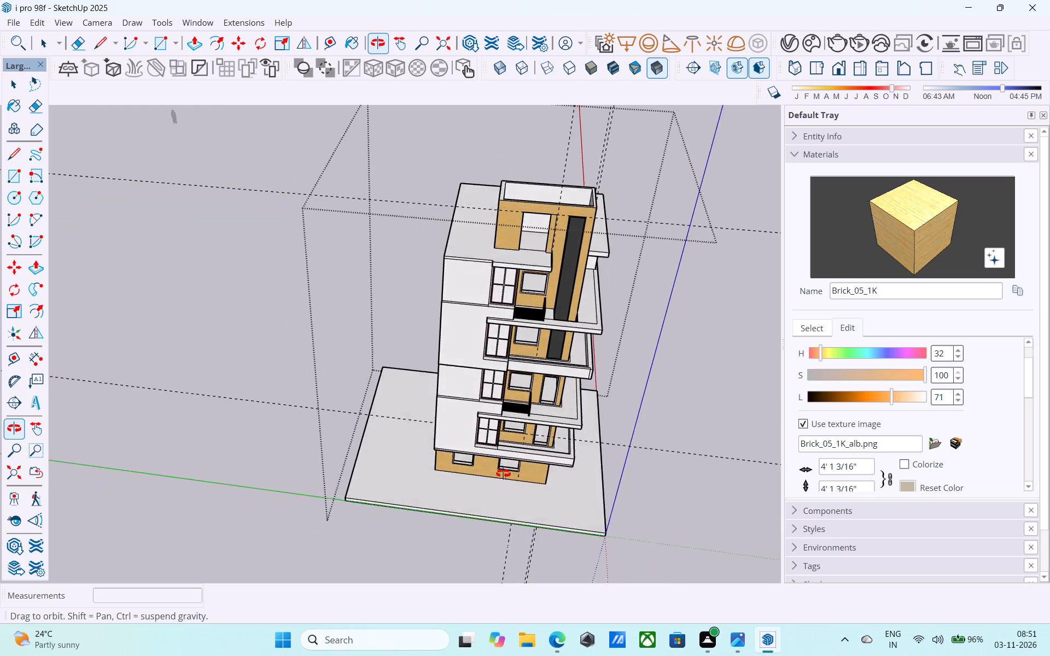
middle_drag(503, 473, 556, 502)
middle_drag(437, 307, 420, 267)
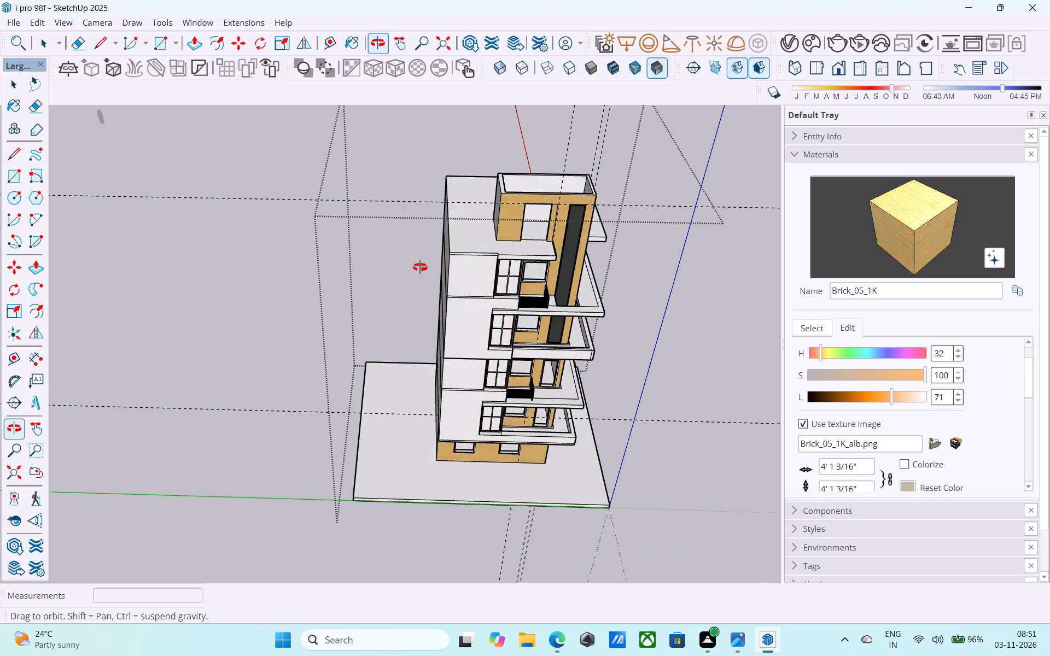
middle_drag(420, 267, 412, 237)
middle_drag(445, 287, 446, 237)
Erase the horizontal line near the top of the top-floor white wall beside the tall front window, including its leftover stub.
scroll(446, 237, up, 4)
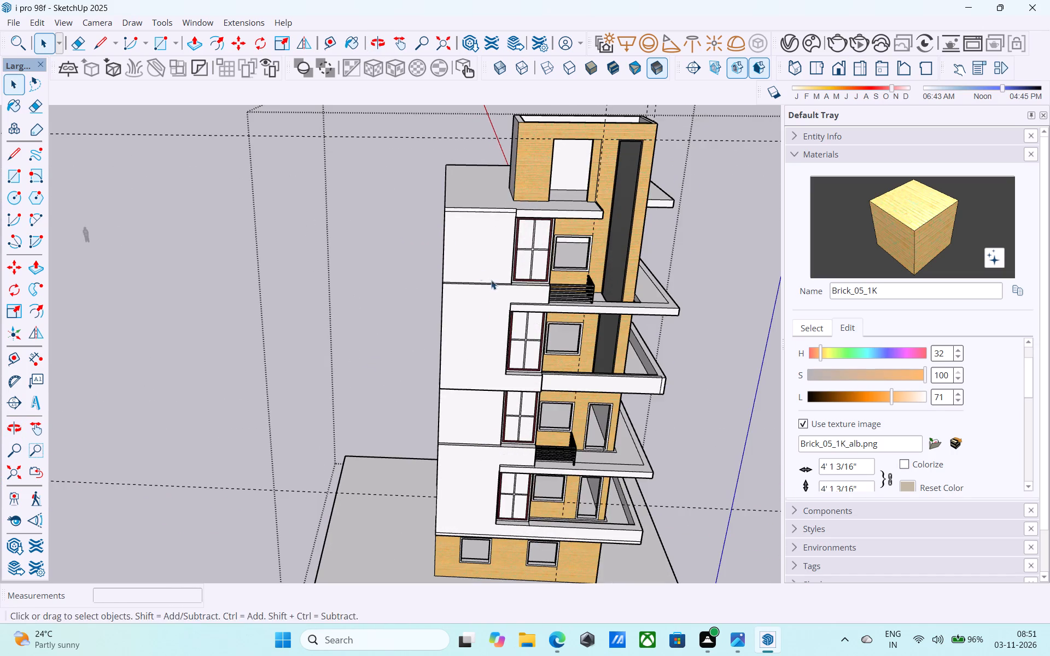
scroll(494, 282, up, 1)
middle_drag(492, 282, 469, 266)
scroll(475, 238, up, 4)
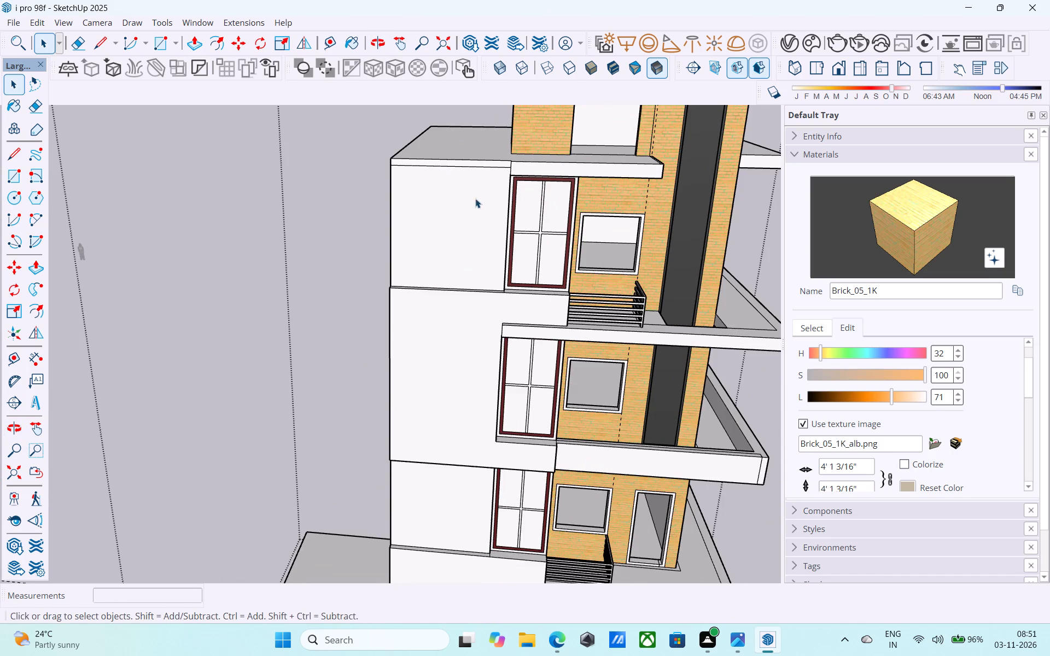
scroll(471, 173, up, 6)
key(e)
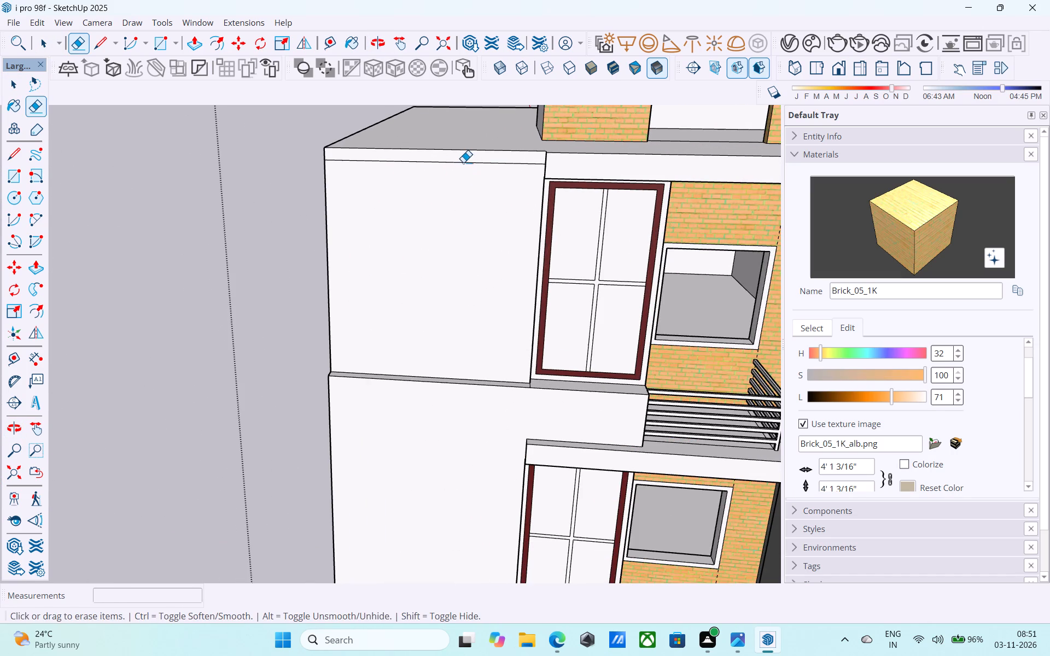
click(464, 163)
key(space)
key(e)
scroll(368, 169, up, 4)
drag(335, 159, 328, 159)
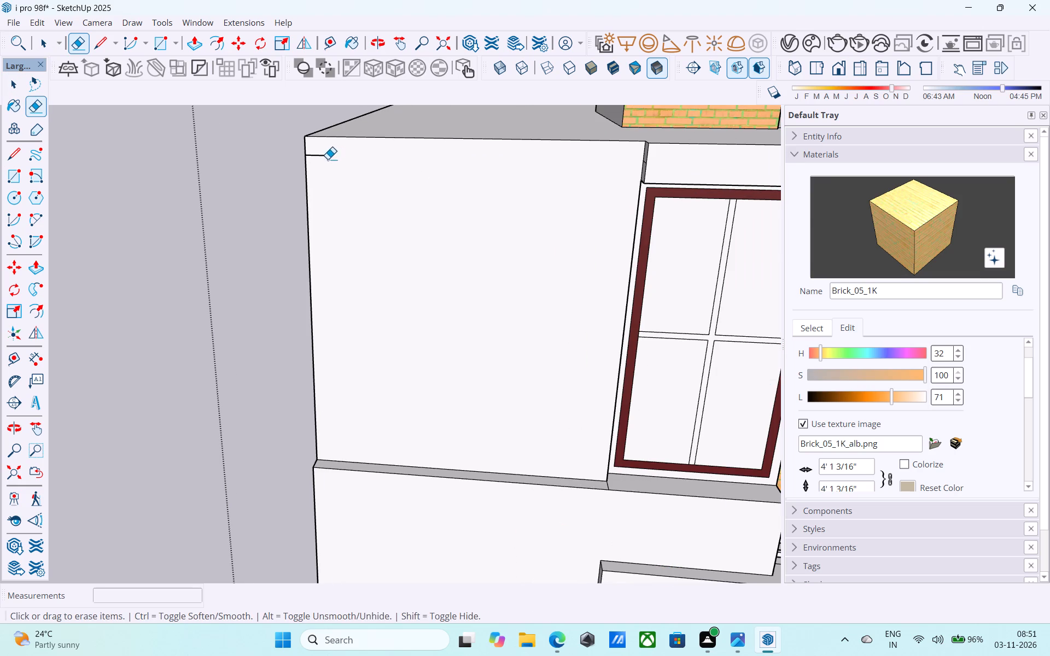
drag(328, 159, 325, 160)
drag(320, 159, 323, 152)
key(space)
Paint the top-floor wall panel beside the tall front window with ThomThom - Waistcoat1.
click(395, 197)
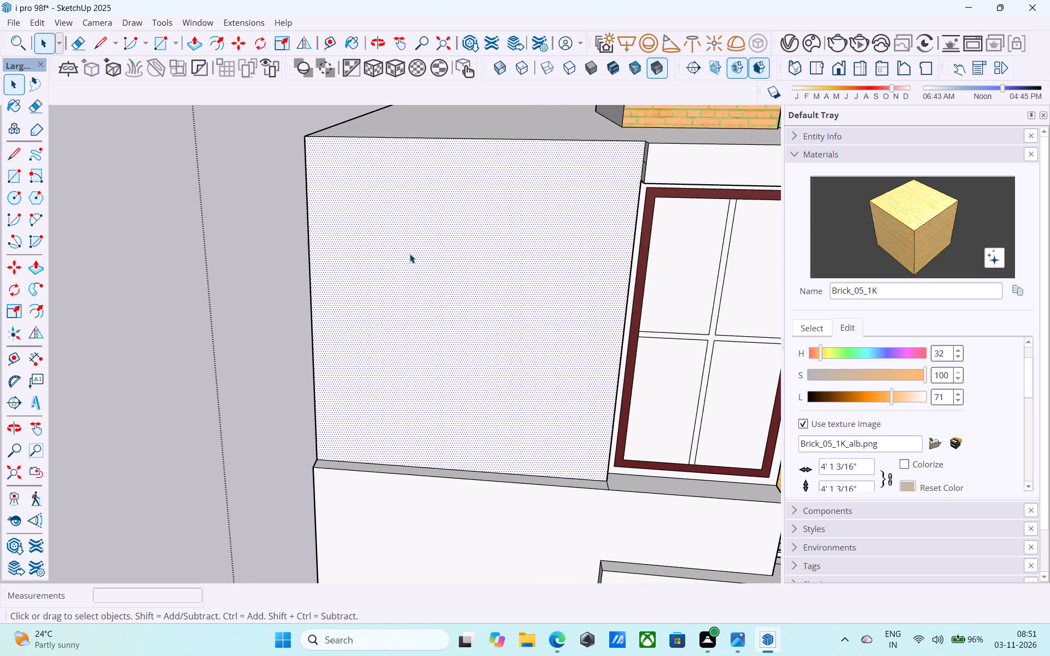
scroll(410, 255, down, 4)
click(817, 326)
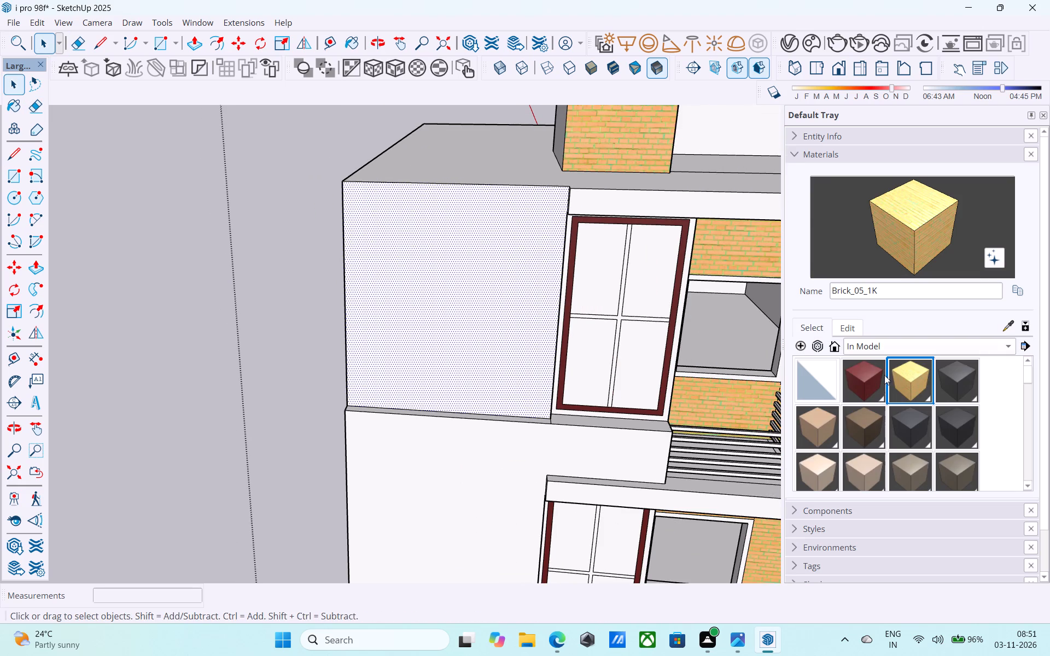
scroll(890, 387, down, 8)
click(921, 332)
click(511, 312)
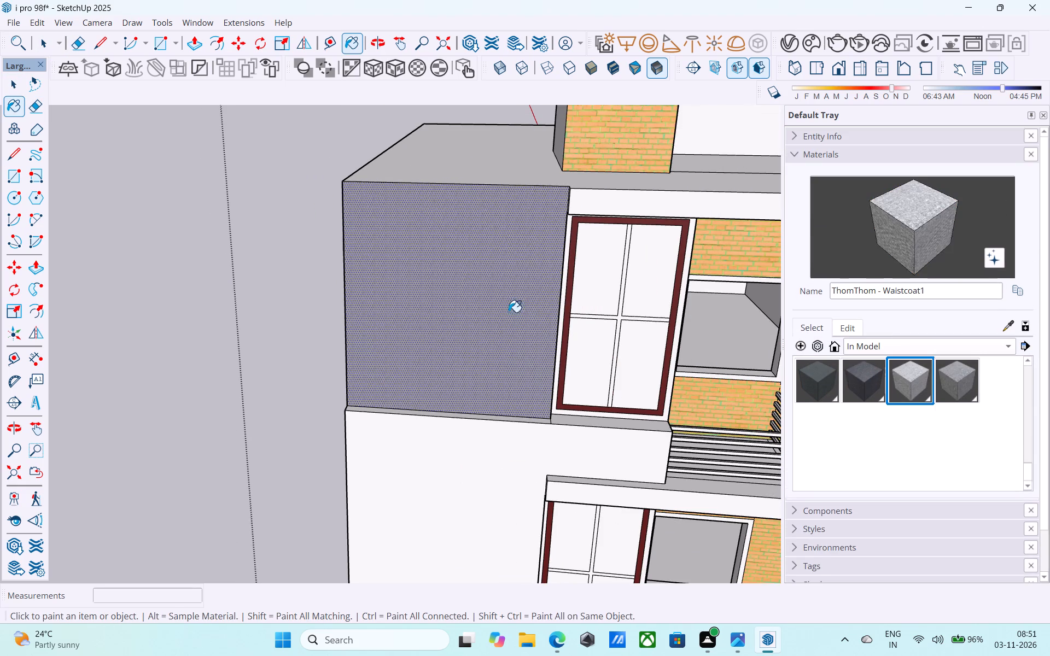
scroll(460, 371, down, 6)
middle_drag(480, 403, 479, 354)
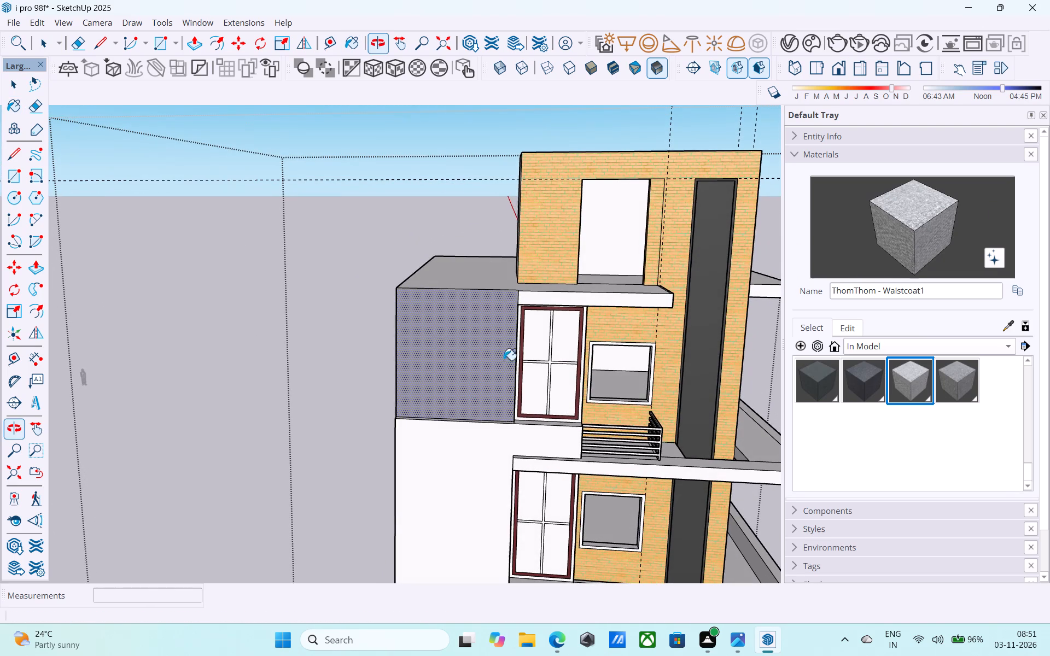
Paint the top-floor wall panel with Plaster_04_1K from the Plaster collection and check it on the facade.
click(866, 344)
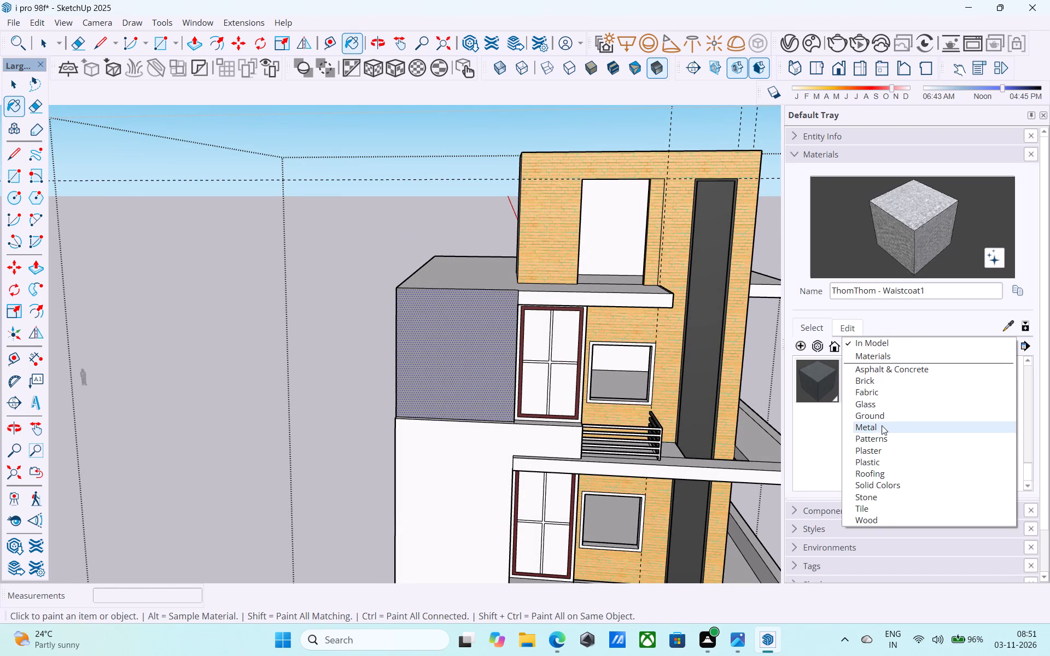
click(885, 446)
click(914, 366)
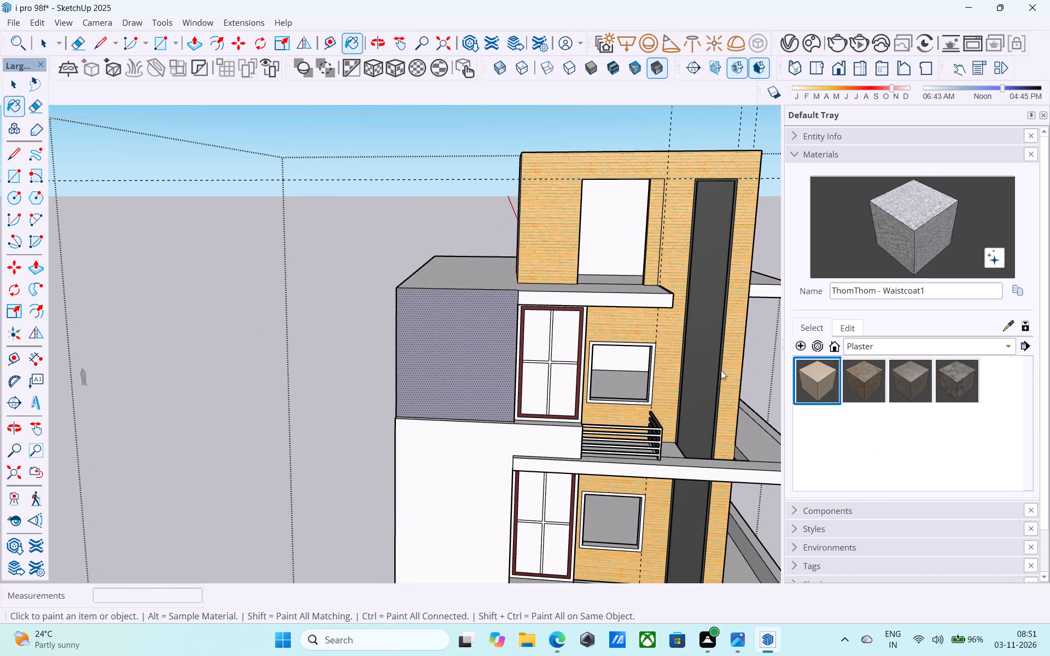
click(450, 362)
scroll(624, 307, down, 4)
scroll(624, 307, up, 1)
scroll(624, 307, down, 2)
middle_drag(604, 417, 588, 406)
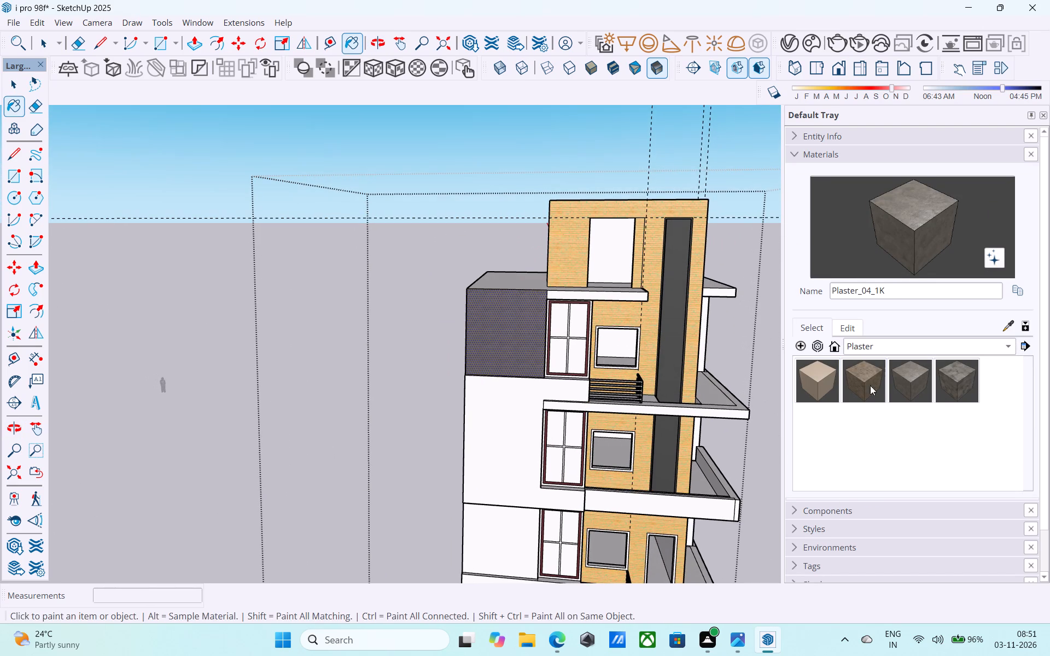
Paint the top-floor front wall panel and the matching recessed panel two storeys below with Plaster_06_1K.
click(875, 382)
click(973, 377)
scroll(557, 356, up, 4)
click(483, 337)
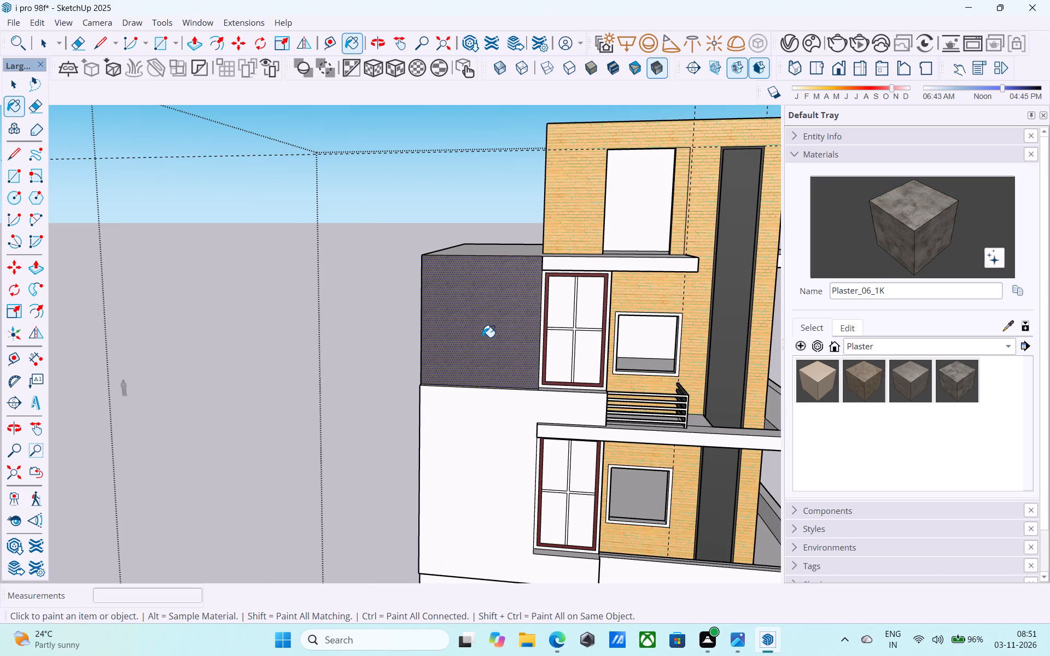
scroll(494, 297, down, 6)
scroll(493, 472, up, 1)
click(485, 505)
scroll(482, 338, down, 7)
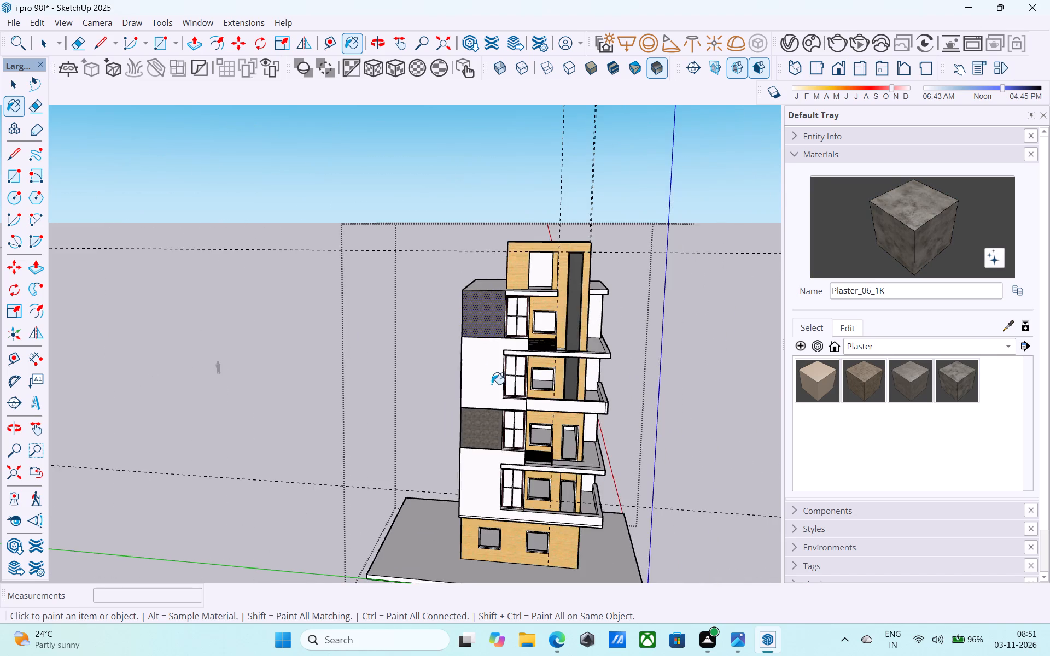
Examine the plastered panels against the rest of the facade from the front and from the building's corner.
scroll(480, 332, down, 5)
middle_drag(478, 335, 478, 297)
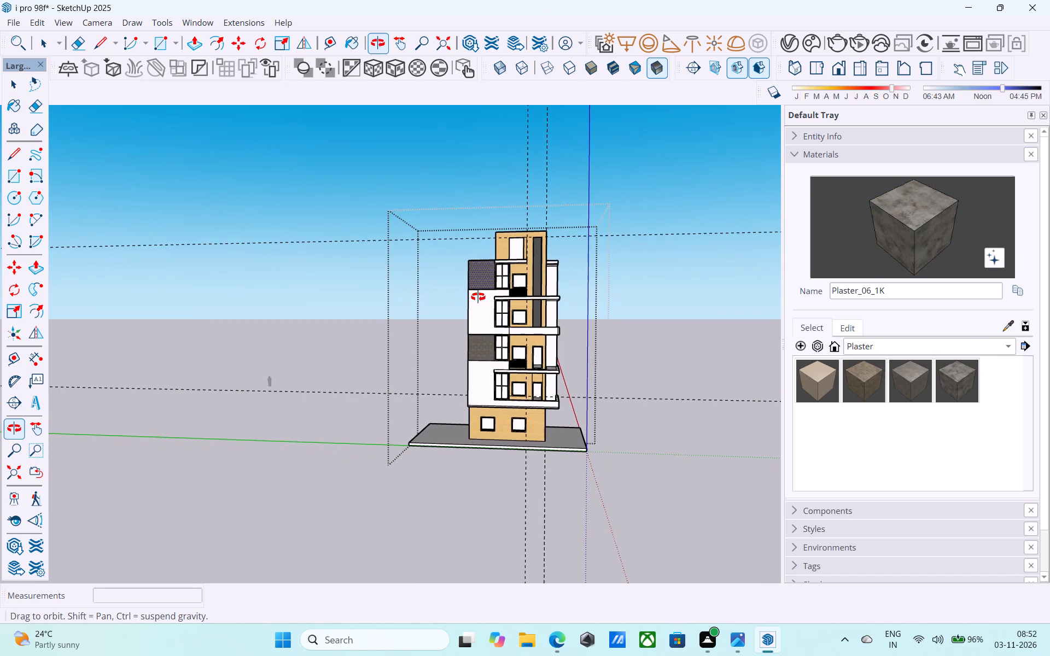
middle_drag(478, 297, 279, 343)
scroll(562, 356, down, 3)
middle_drag(594, 348, 637, 336)
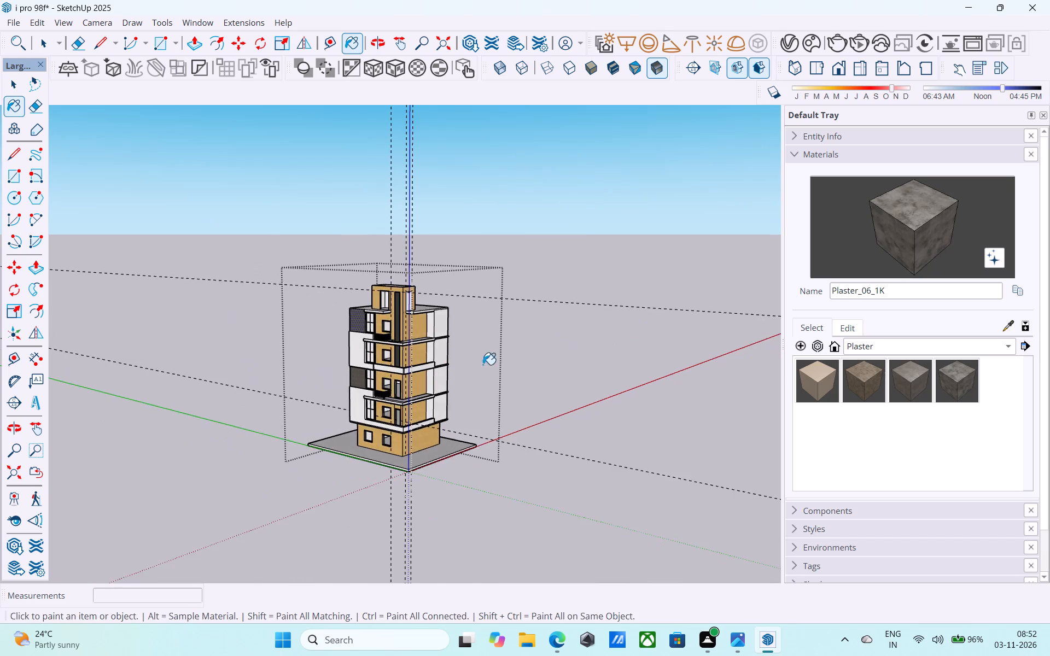
scroll(409, 358, up, 10)
key(space)
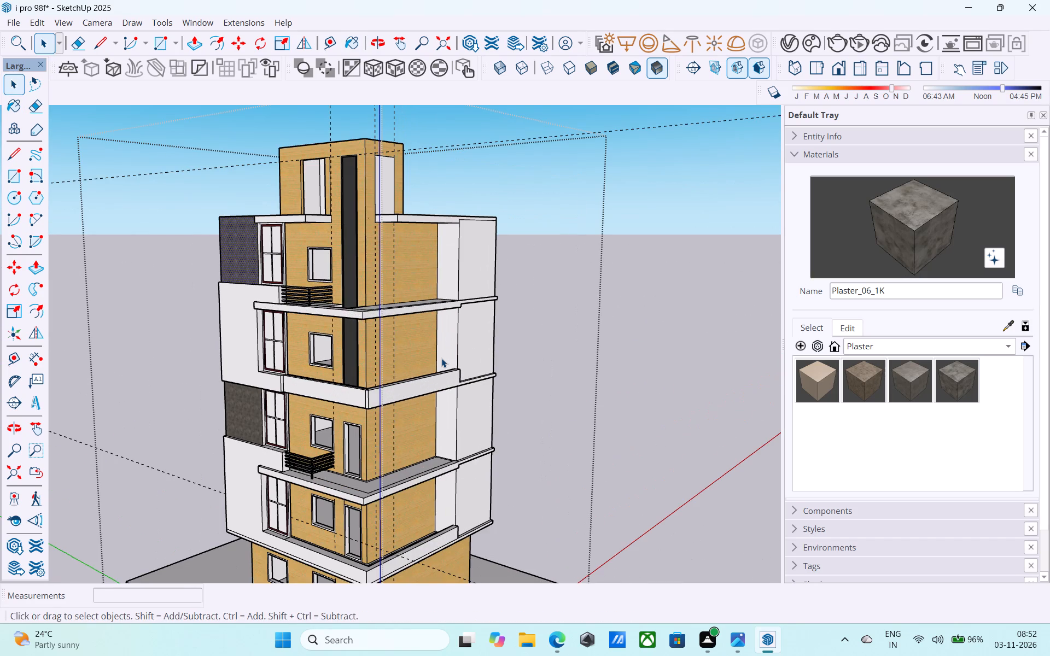
Push the slab-edge band below the top floor on the side elevation back flush with the white wall panel.
scroll(446, 355, down, 6)
middle_drag(447, 355, 273, 361)
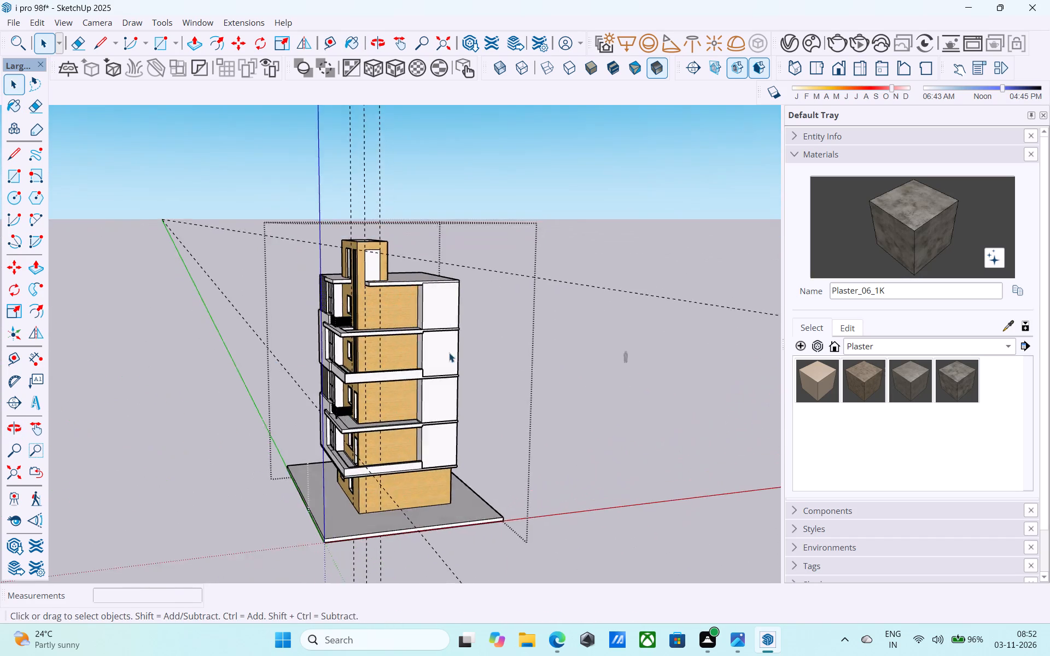
scroll(457, 349, up, 5)
scroll(428, 305, up, 13)
click(428, 324)
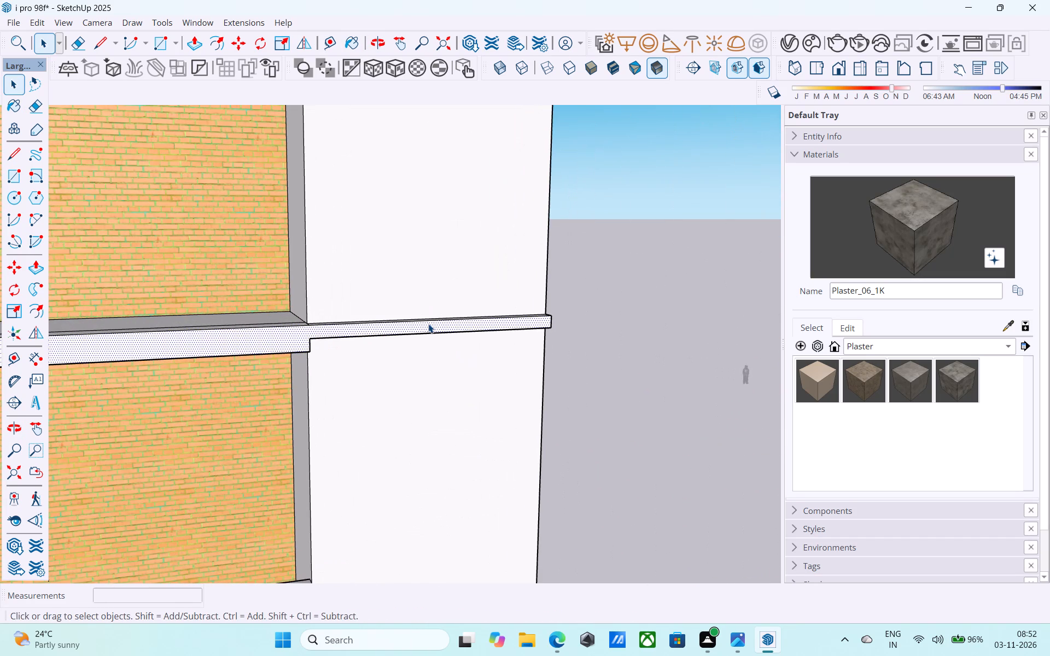
key(p)
click(428, 324)
click(435, 255)
scroll(425, 210, down, 9)
key(space)
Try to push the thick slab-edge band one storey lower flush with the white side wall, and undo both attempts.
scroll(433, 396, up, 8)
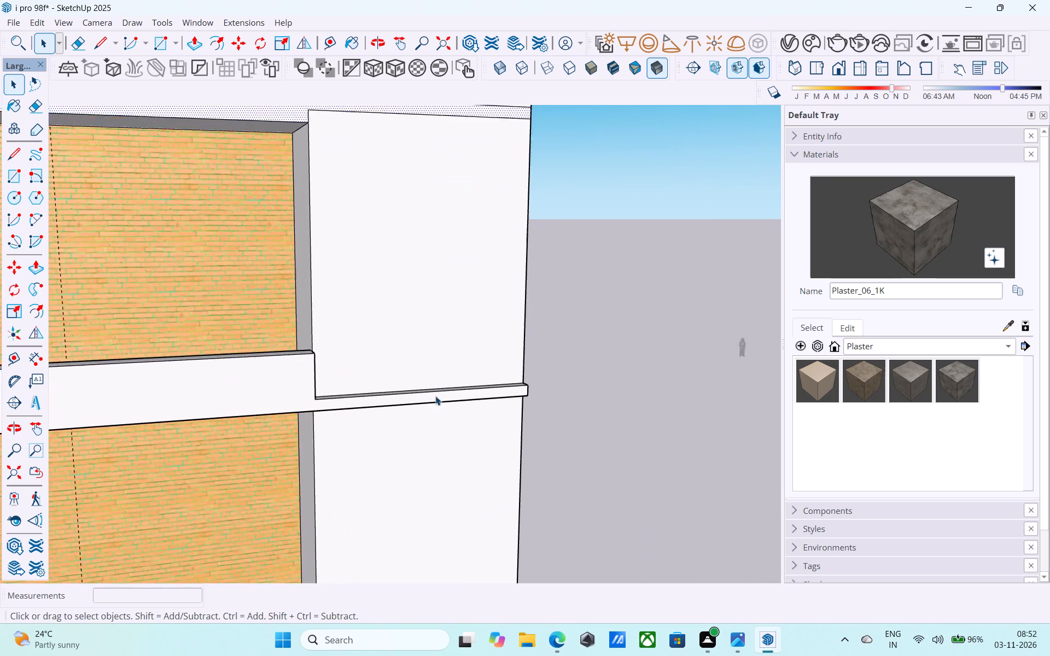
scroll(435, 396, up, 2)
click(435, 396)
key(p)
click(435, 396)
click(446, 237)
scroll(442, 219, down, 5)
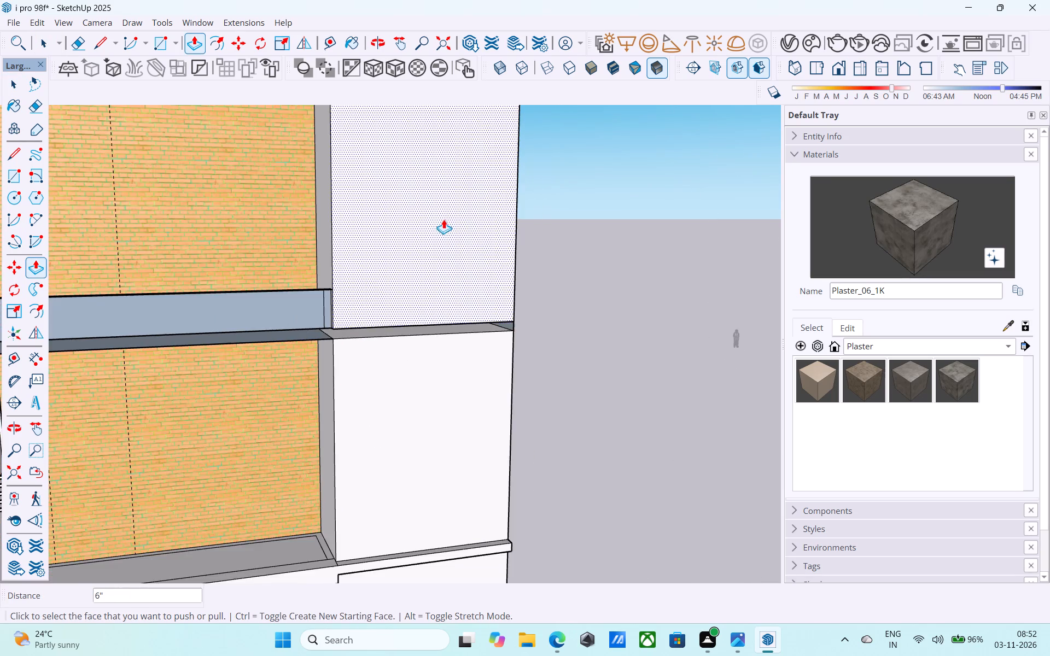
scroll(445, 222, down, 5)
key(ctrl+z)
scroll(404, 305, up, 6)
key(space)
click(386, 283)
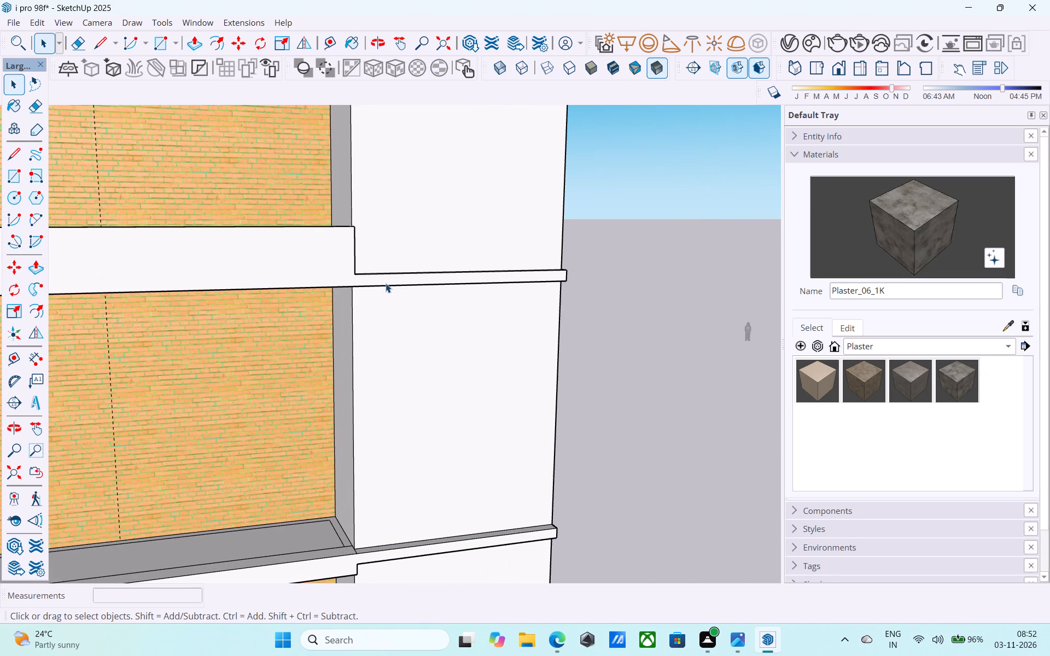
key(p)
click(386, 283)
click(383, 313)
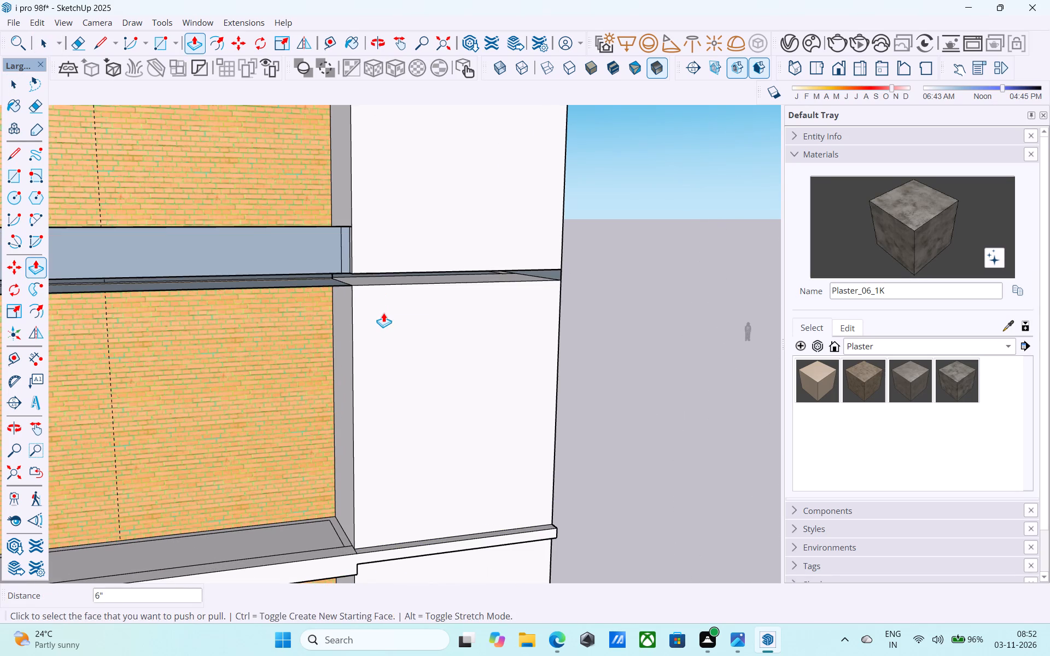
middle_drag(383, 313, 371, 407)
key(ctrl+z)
Push the face of the thick slab-edge band two storeys below the roof slab back 6" on the side elevation.
middle_drag(412, 341, 246, 393)
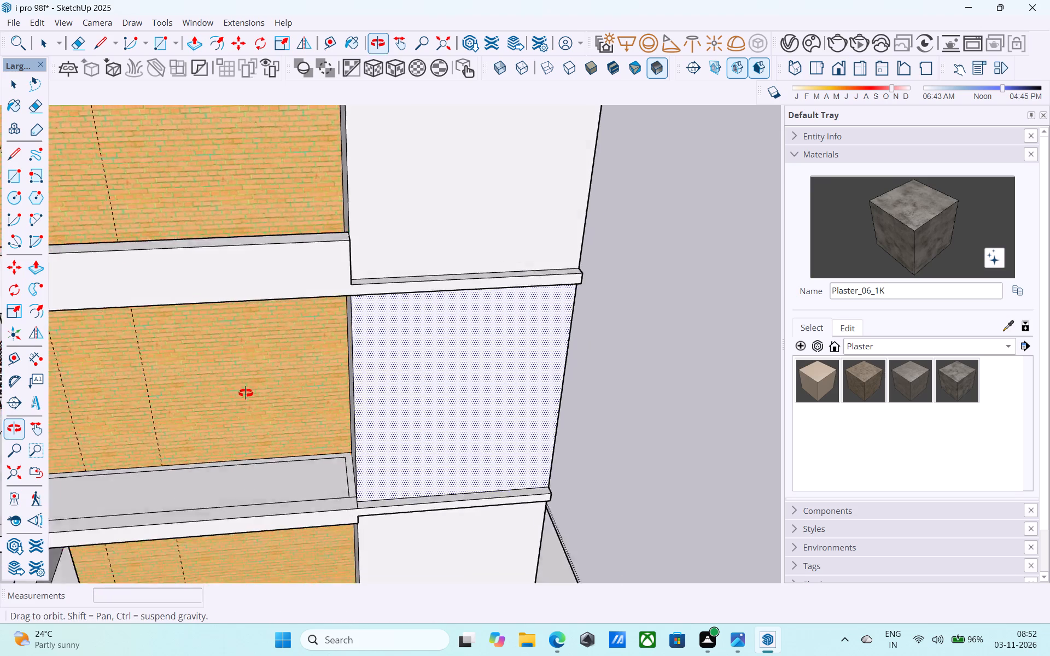
middle_drag(246, 393, 0, 413)
key(space)
scroll(322, 294, up, 3)
scroll(452, 278, up, 1)
scroll(452, 278, down, 5)
middle_drag(488, 265, 708, 140)
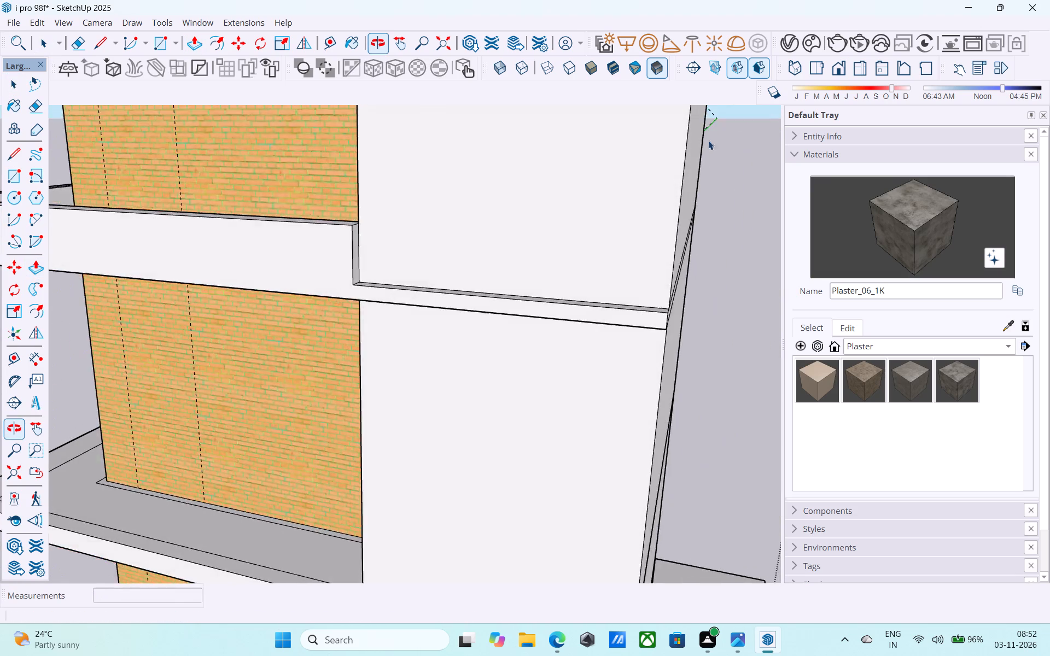
scroll(626, 160, down, 4)
scroll(529, 269, down, 1)
middle_drag(522, 281, 259, 343)
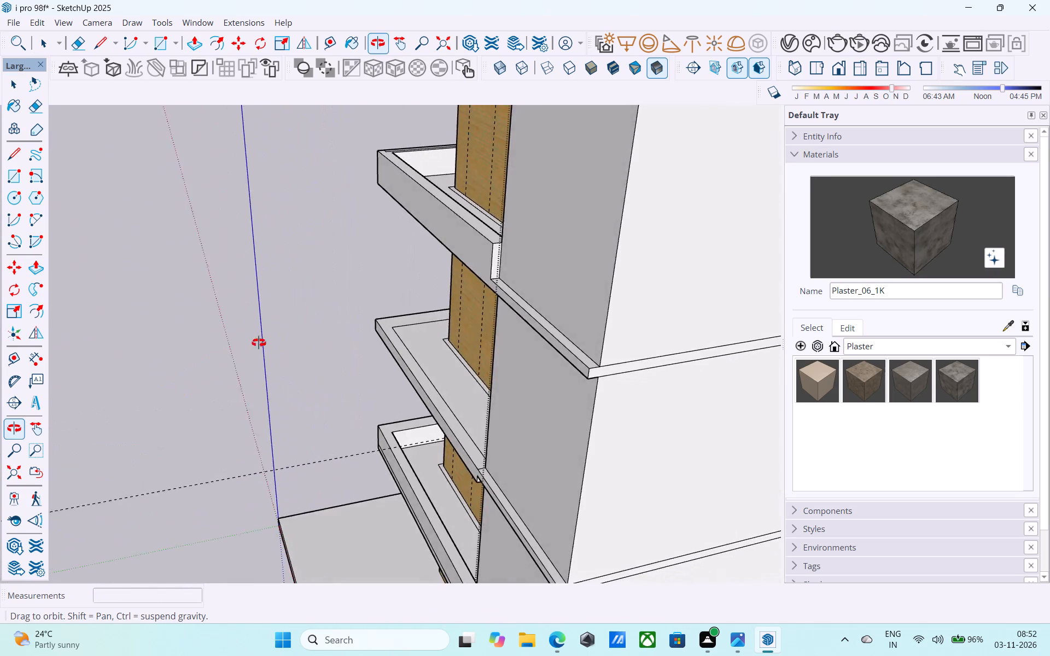
middle_drag(259, 343, 299, 333)
click(464, 256)
middle_drag(464, 256, 692, 362)
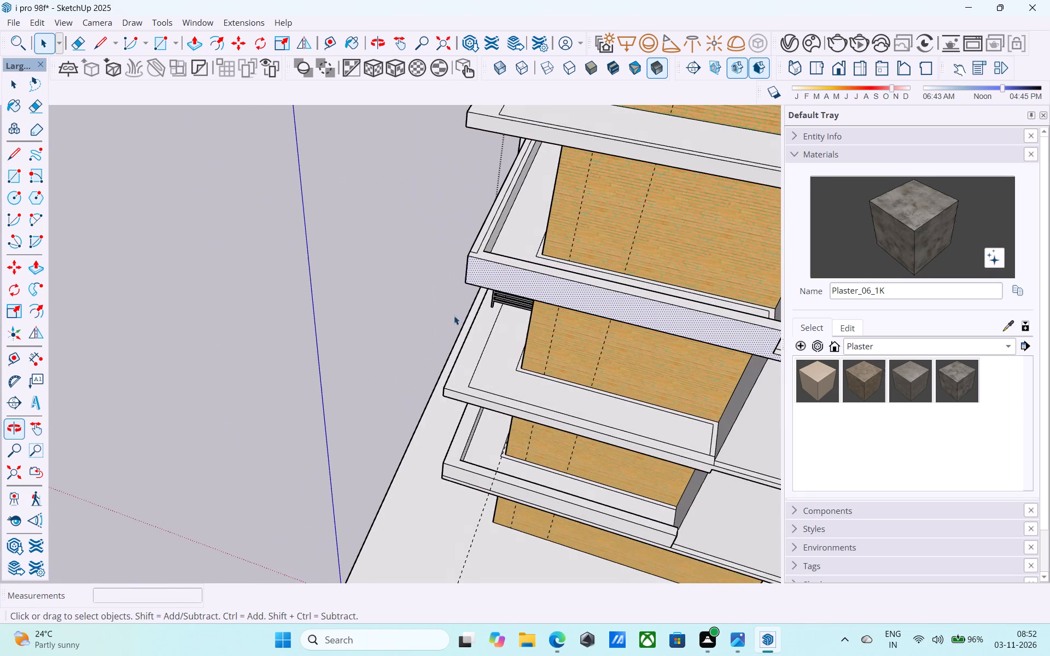
scroll(477, 276, up, 4)
key(p)
scroll(480, 267, up, 3)
click(477, 250)
click(461, 227)
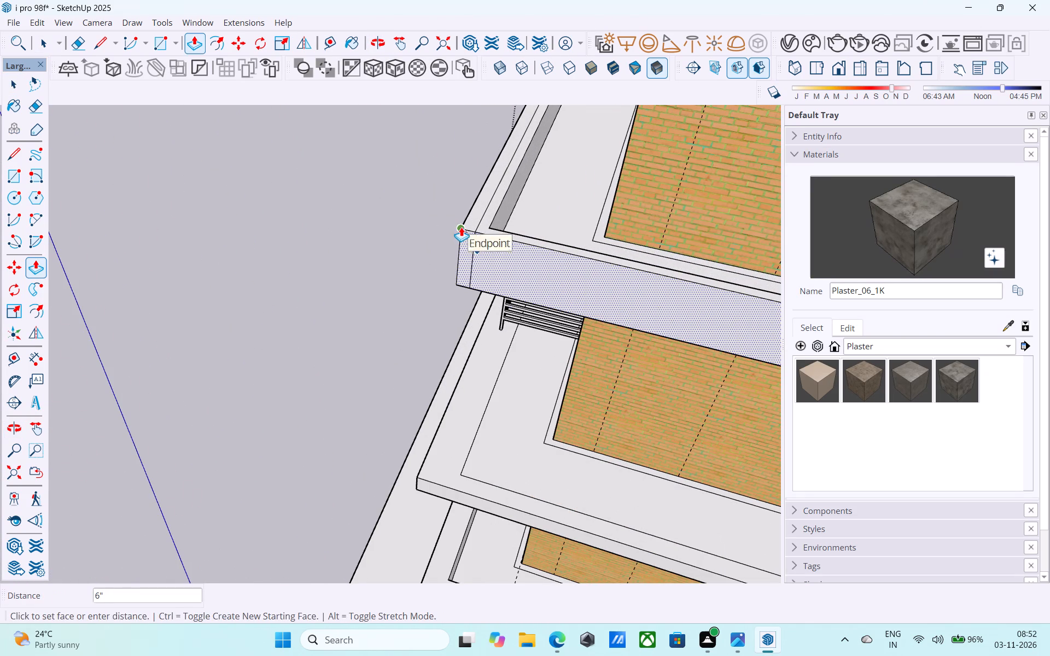
scroll(441, 206, down, 12)
key(space)
scroll(565, 264, up, 8)
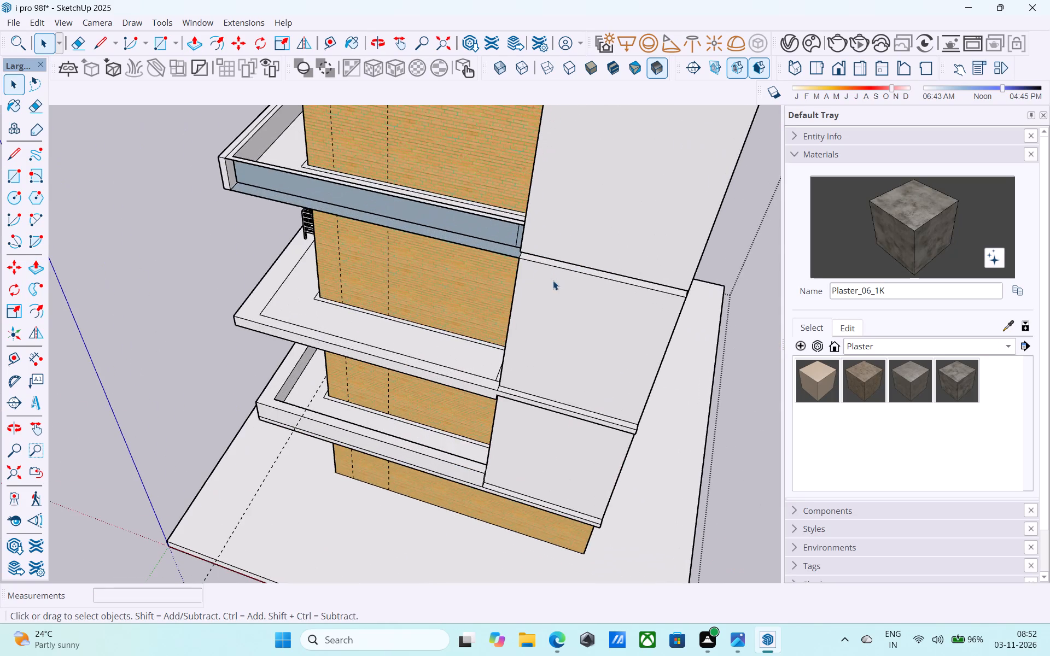
Close the open front of the thick balcony band with a 20' 3" by 2' 6" rectangle between its outer corners.
middle_drag(408, 292, 407, 244)
key(r)
shift+middle_drag(300, 189, 331, 322)
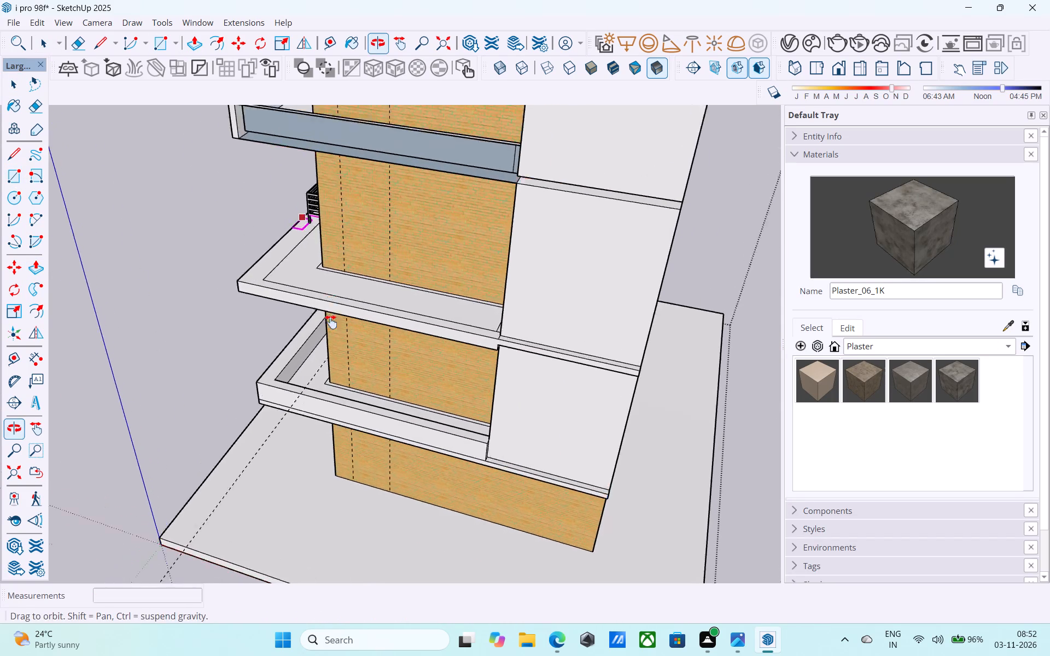
shift+middle_drag(331, 322, 340, 356)
scroll(289, 315, up, 8)
click(277, 256)
scroll(698, 441, down, 3)
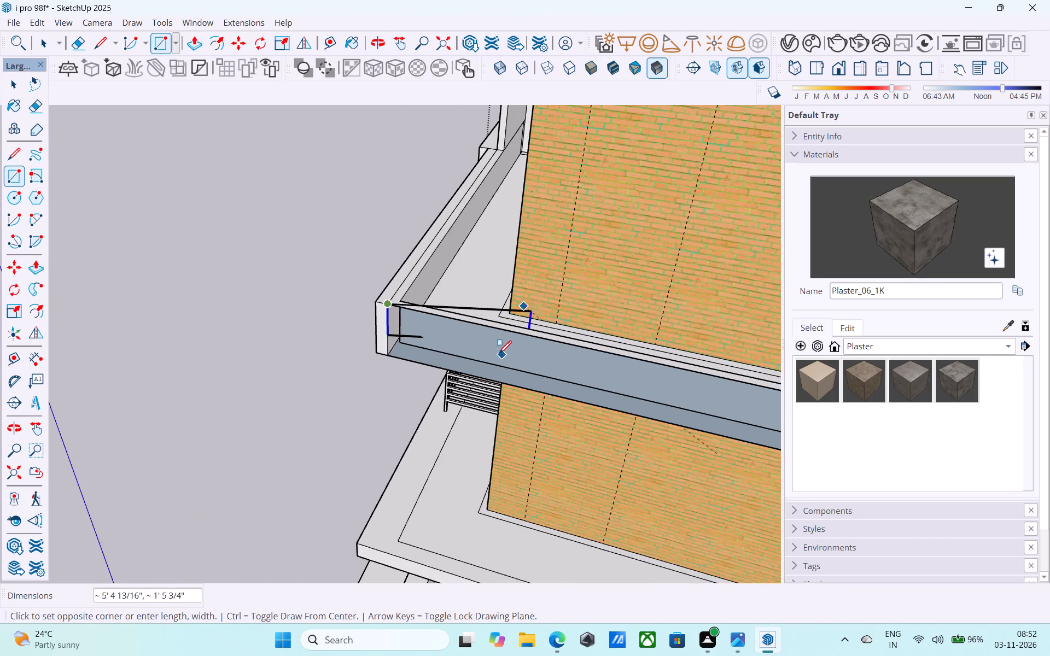
middle_drag(606, 371, 526, 367)
scroll(406, 334, up, 4)
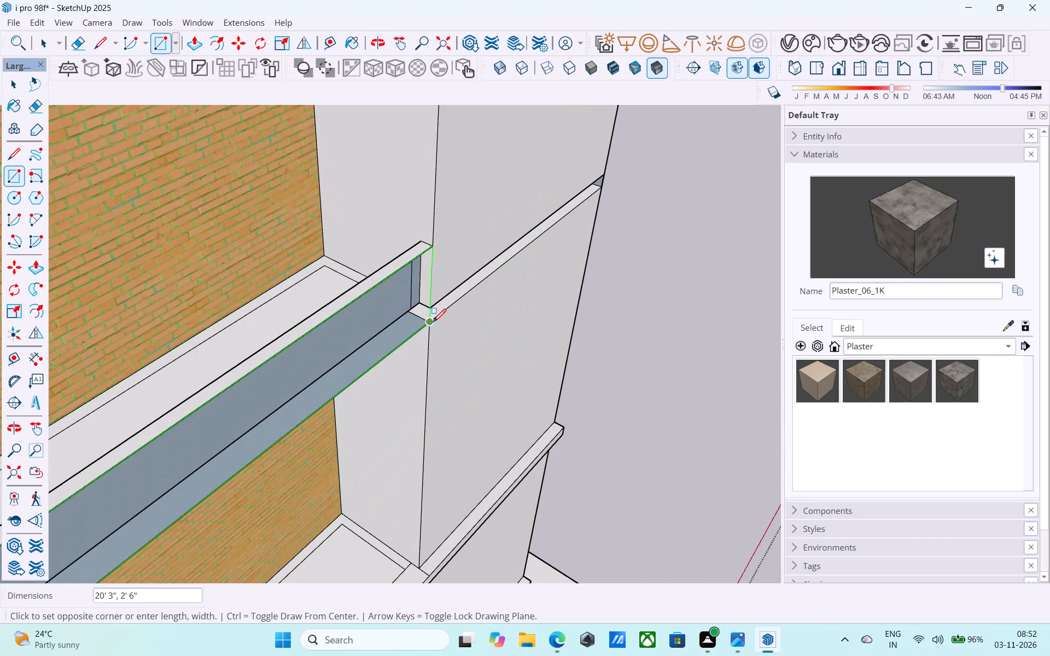
click(428, 323)
Push the thin slab-edge band one storey below the thick band back flush with the white side wall.
scroll(431, 325, down, 2)
shift+middle_drag(515, 373, 277, 309)
scroll(546, 286, down, 3)
shift+scroll(546, 286, up, 2)
shift+scroll(546, 286, down, 2)
shift+middle_drag(544, 320, 564, 363)
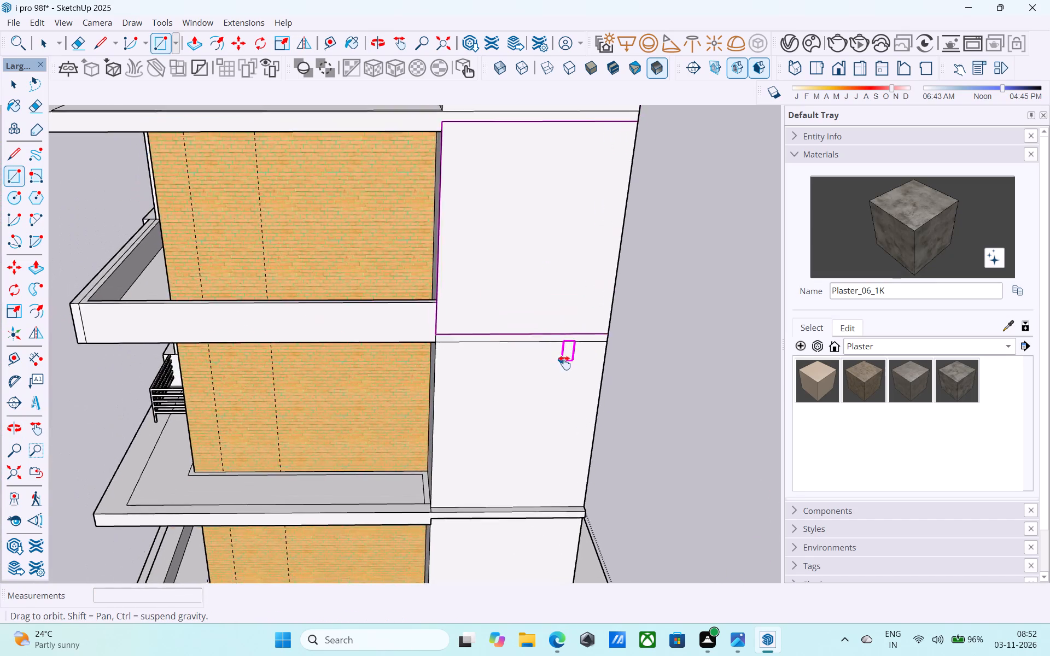
shift+middle_drag(564, 363, 534, 312)
scroll(499, 229, down, 4)
scroll(499, 229, up, 1)
scroll(499, 229, down, 1)
scroll(501, 497, up, 9)
key(space)
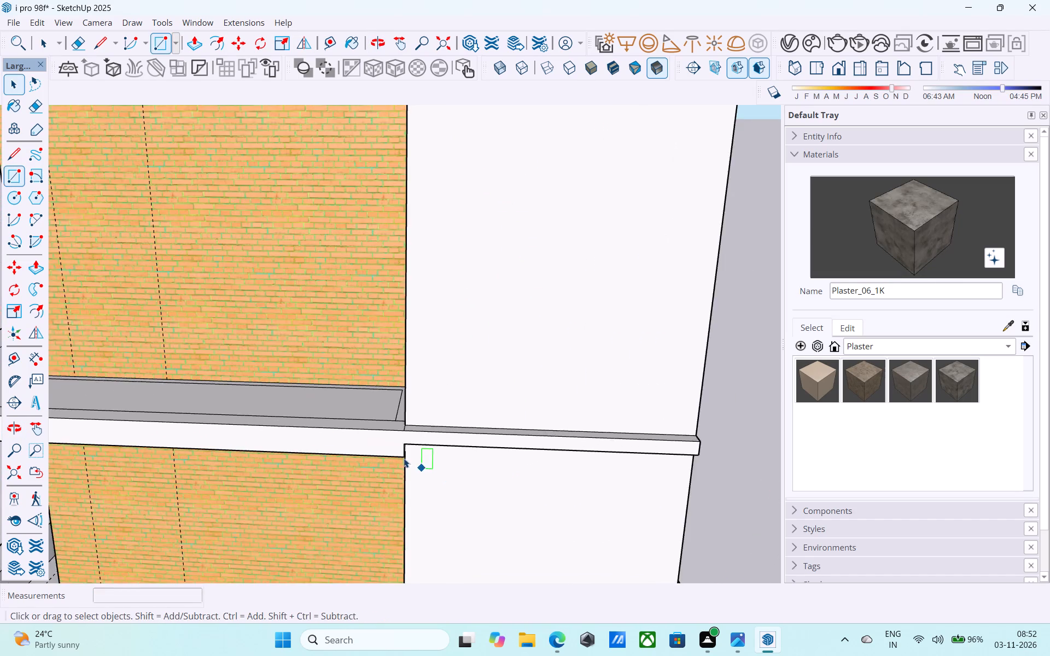
click(403, 431)
key(p)
click(403, 431)
click(482, 327)
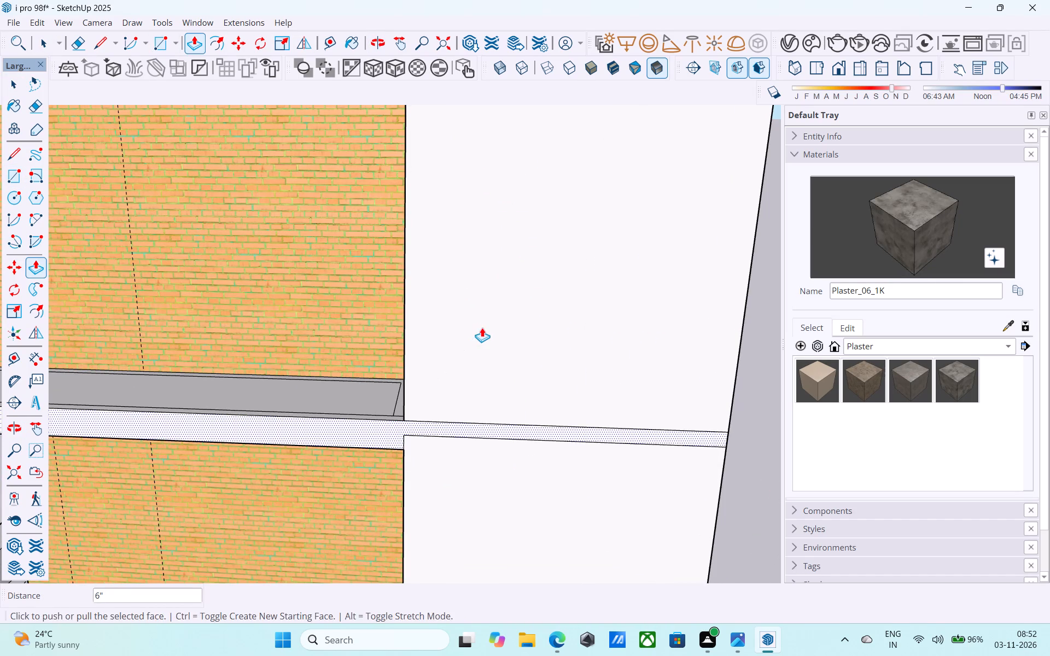
key(space)
Copy the top edge of the slab line below the top floor 2' up the white side wall panel.
scroll(483, 327, down, 16)
middle_drag(488, 334, 495, 290)
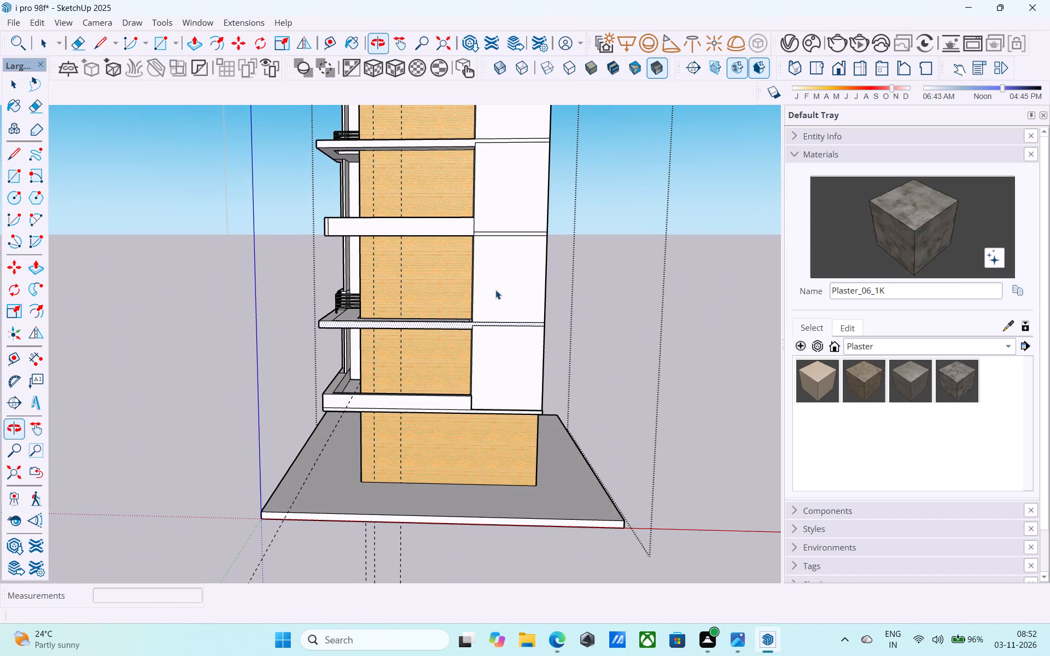
scroll(505, 297, down, 4)
middle_drag(506, 299, 506, 302)
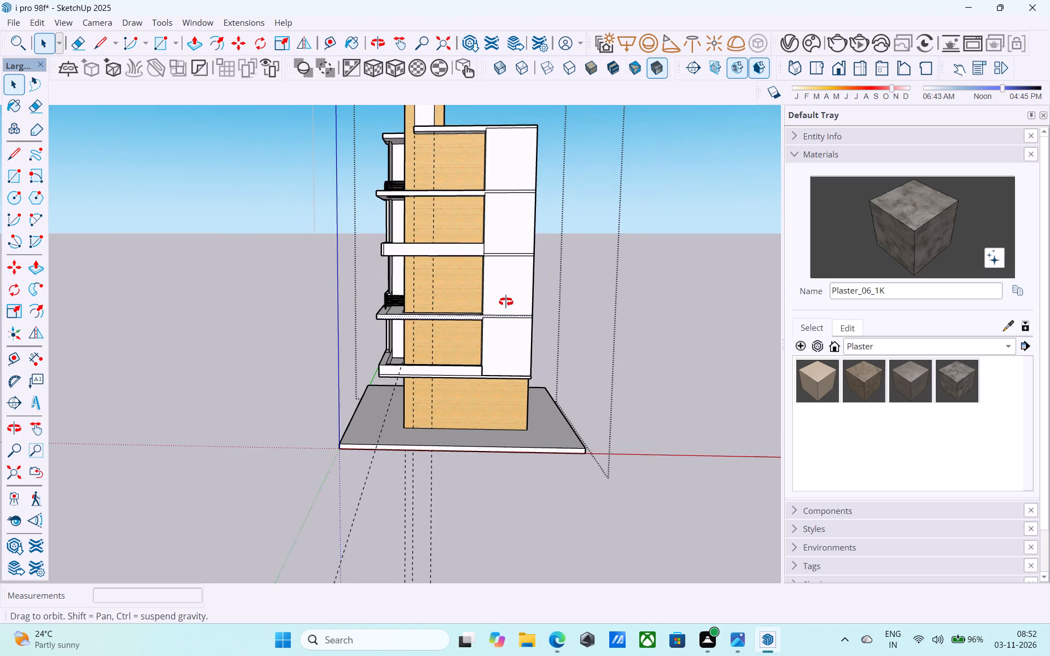
middle_drag(506, 302, 504, 304)
middle_drag(449, 320, 601, 349)
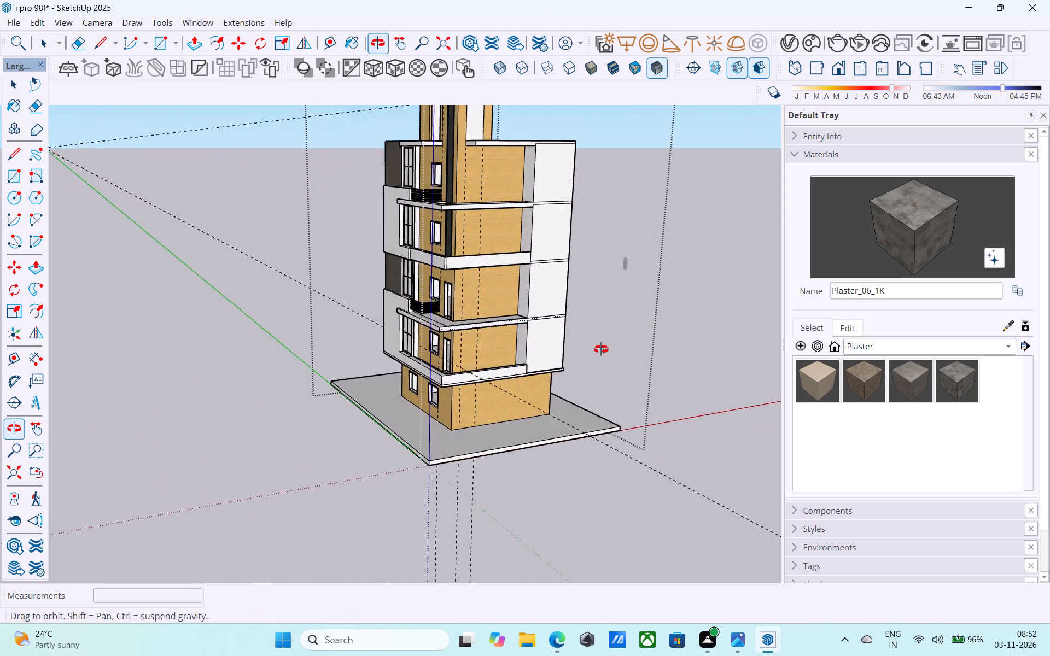
middle_drag(601, 349, 604, 382)
middle_drag(538, 232, 550, 229)
scroll(550, 230, up, 4)
scroll(540, 197, up, 18)
scroll(529, 200, down, 5)
middle_drag(529, 200, 547, 294)
scroll(547, 294, up, 4)
click(549, 307)
key(m)
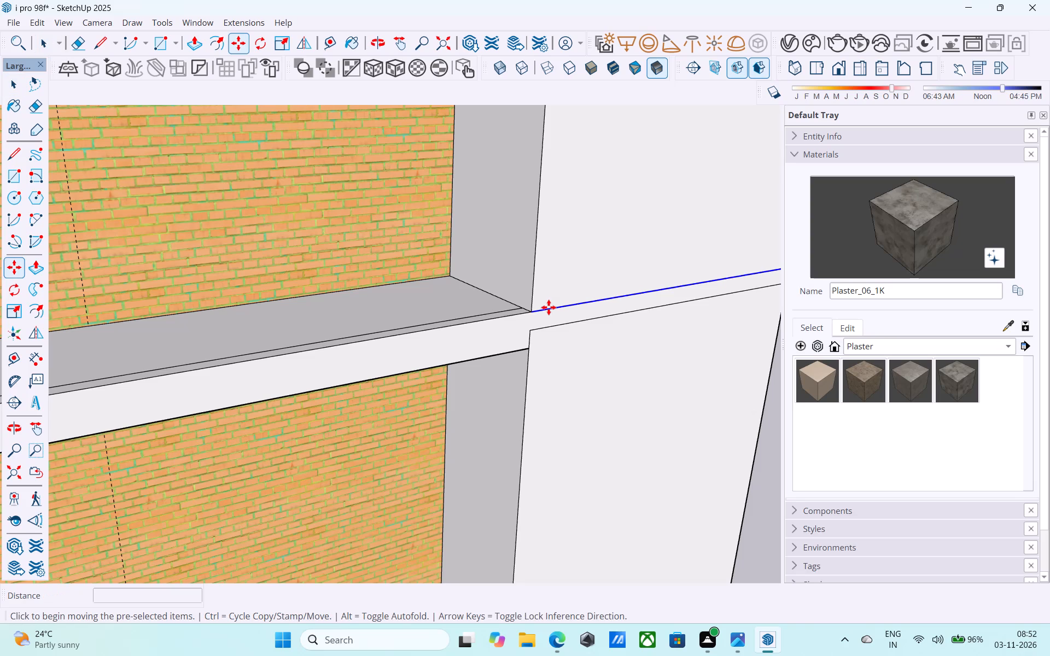
click(536, 309)
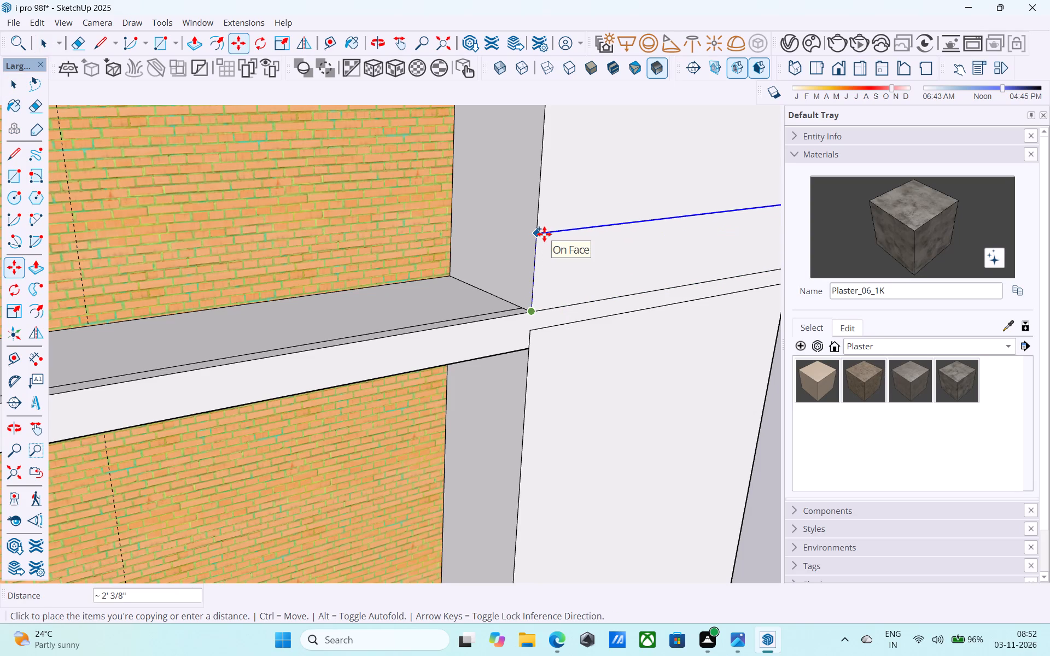
text(2')
key(Return)
Examine the front white wall panel beside the balcony railing against the height of the copied side-wall line.
scroll(549, 245, down, 10)
middle_drag(560, 275, 602, 274)
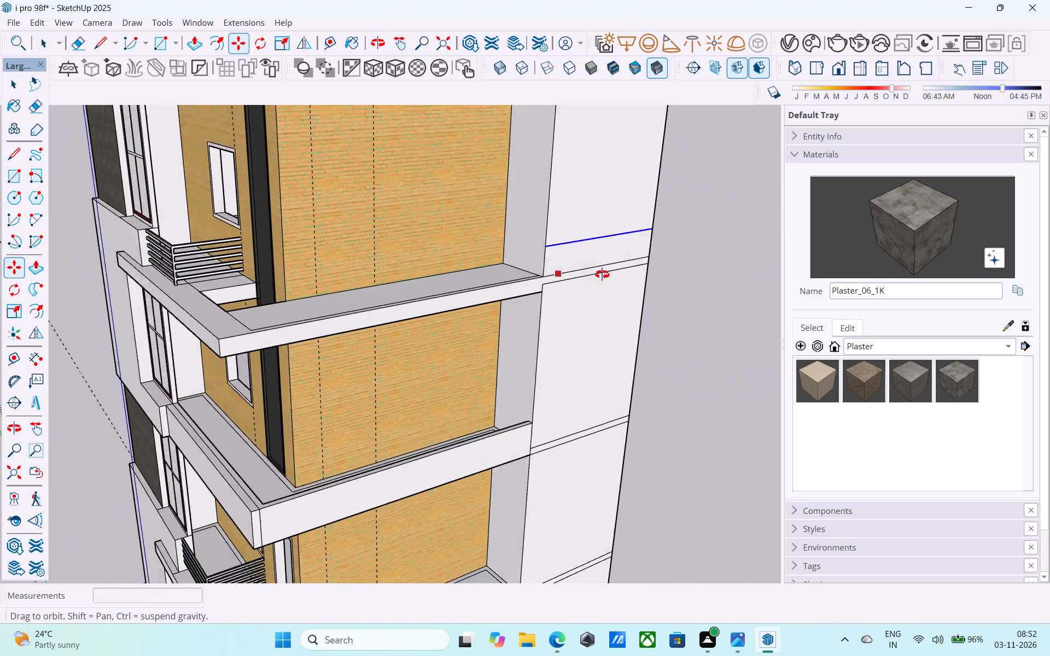
middle_drag(602, 274, 708, 225)
scroll(713, 229, down, 6)
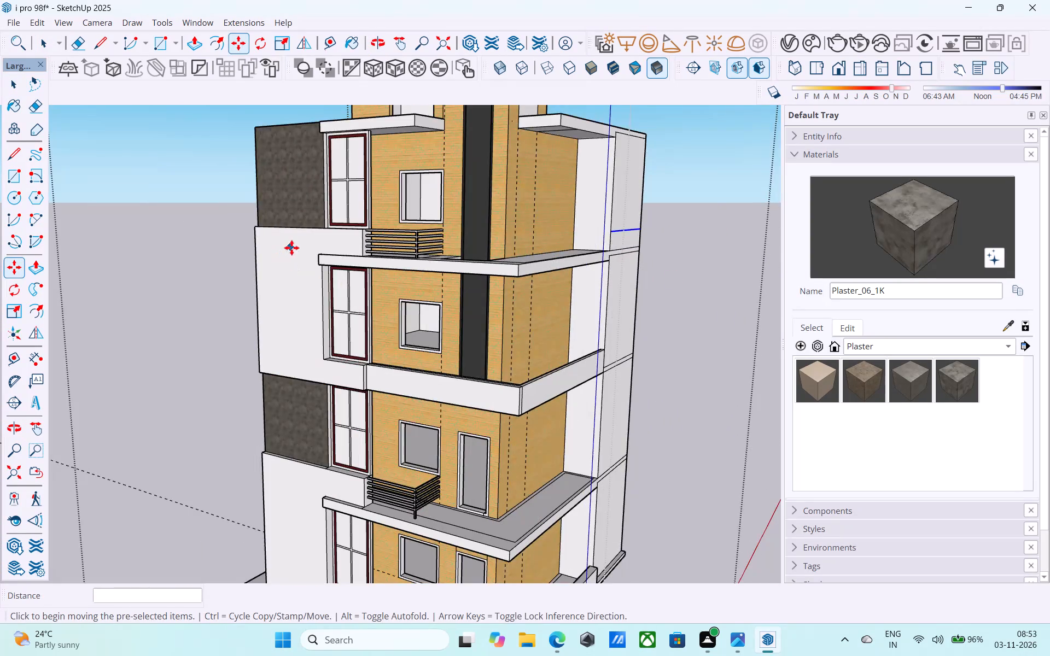
scroll(291, 248, up, 5)
key(l)
scroll(416, 248, up, 8)
click(419, 276)
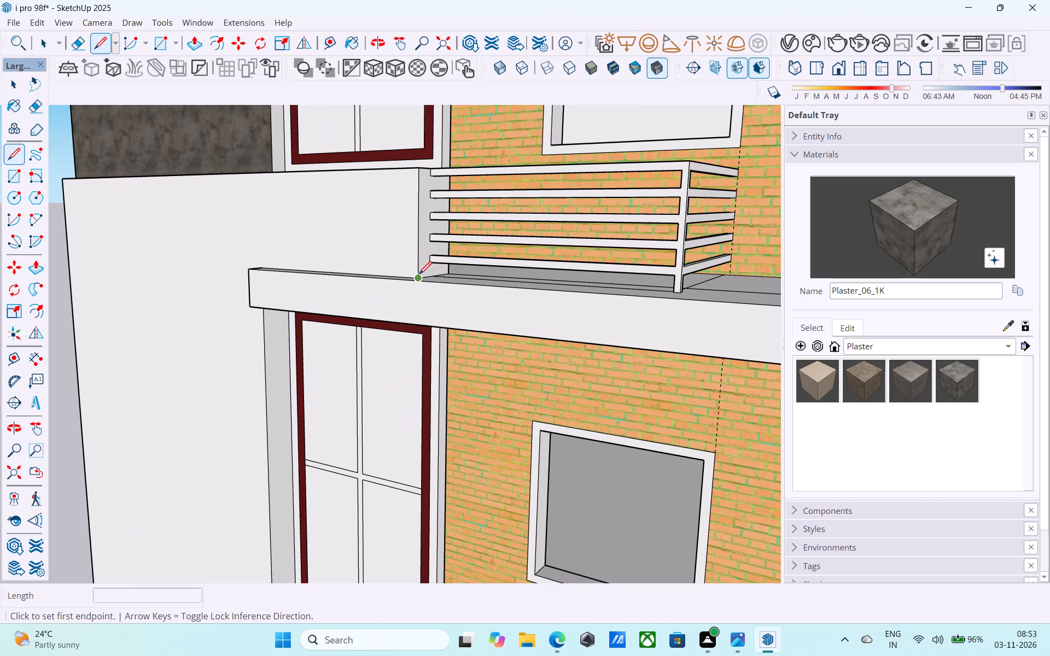
key(space)
scroll(240, 208, down, 5)
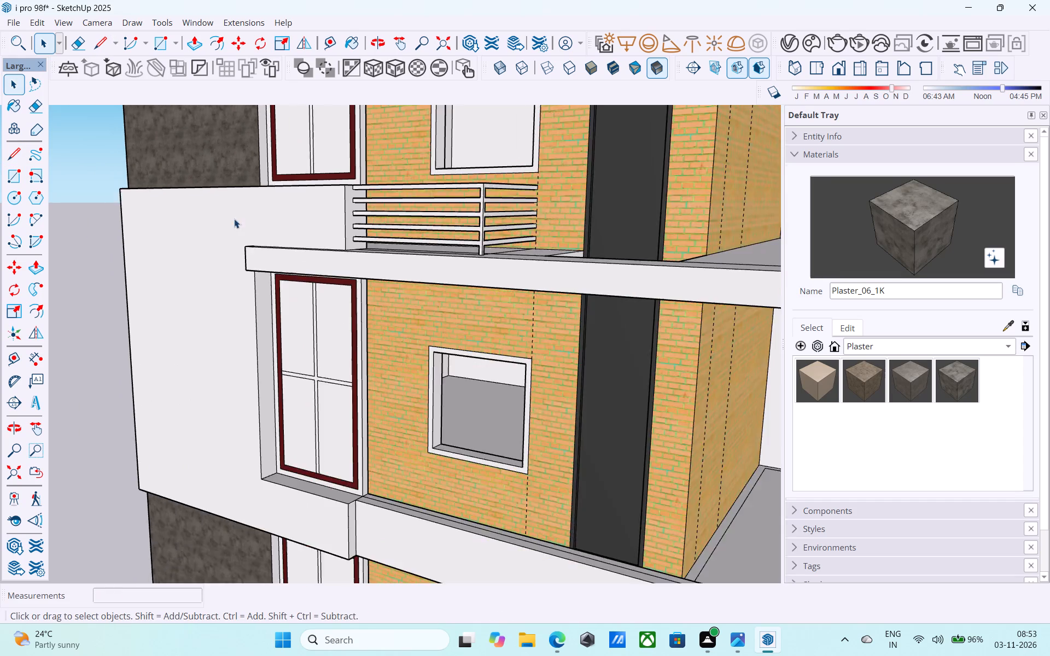
scroll(234, 219, down, 12)
Copy the raised side-wall line another 6" upward.
middle_drag(317, 255, 235, 290)
scroll(374, 254, up, 9)
key(m)
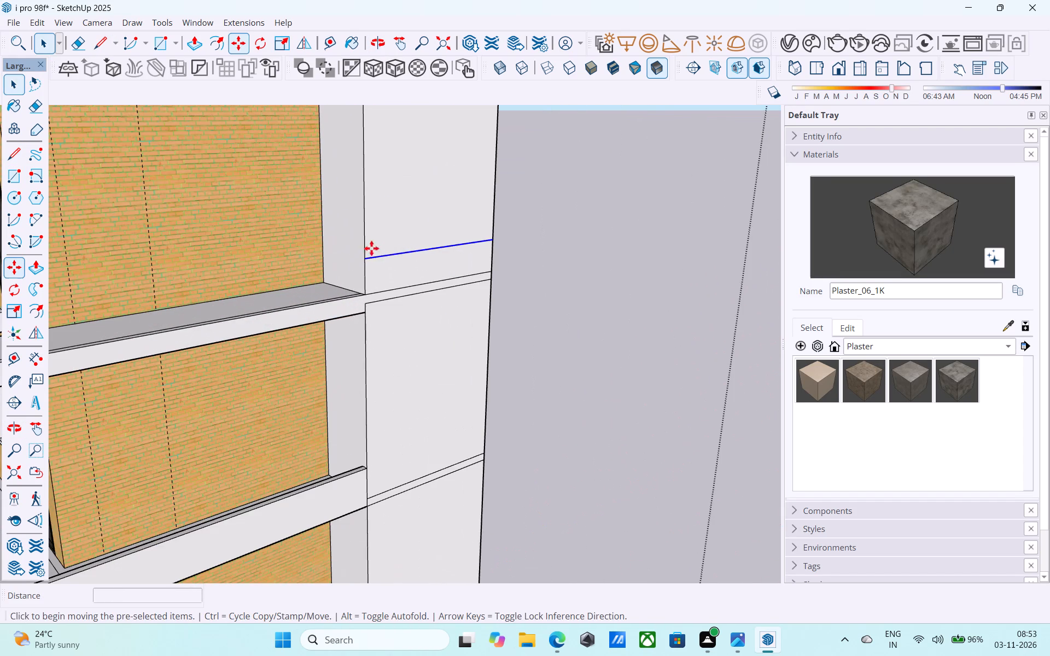
ctrl+scroll(374, 254, up, 4)
click(363, 259)
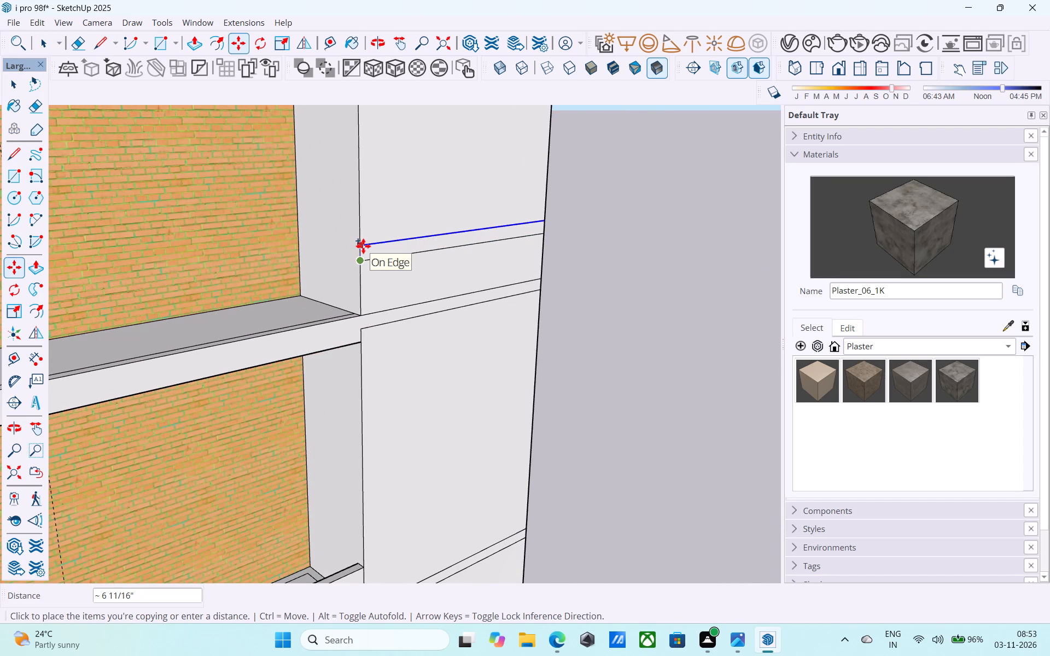
text(6")
key(Return)
key(space)
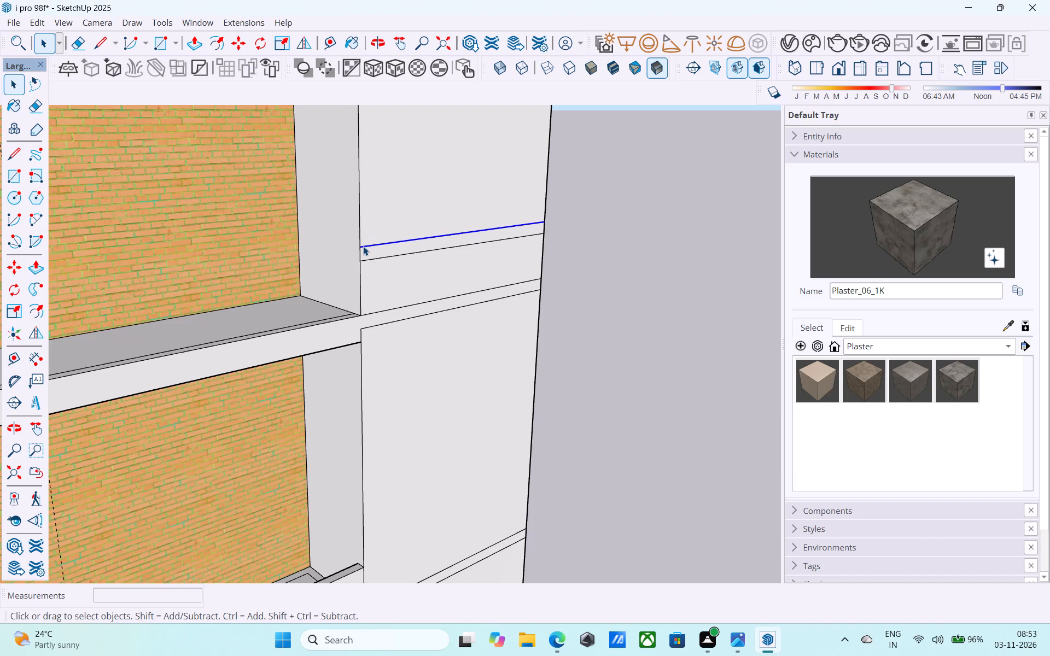
Erase the lower copied line and the two slab-edge lines beneath it on the white side wall panel.
key(e)
drag(373, 262, 375, 267)
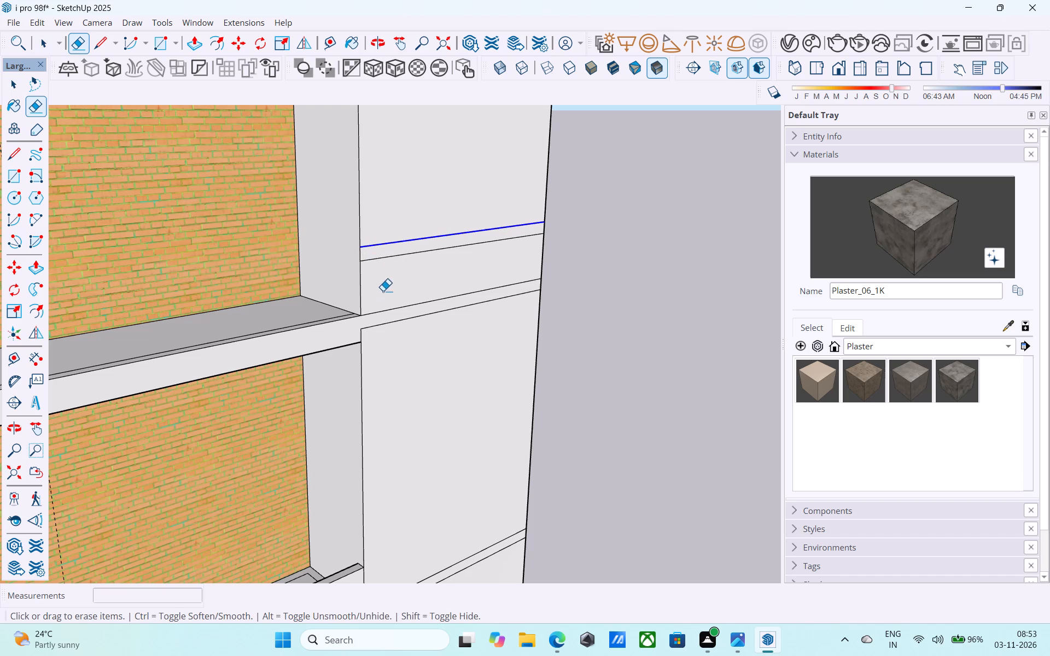
click(392, 255)
drag(399, 304, 407, 350)
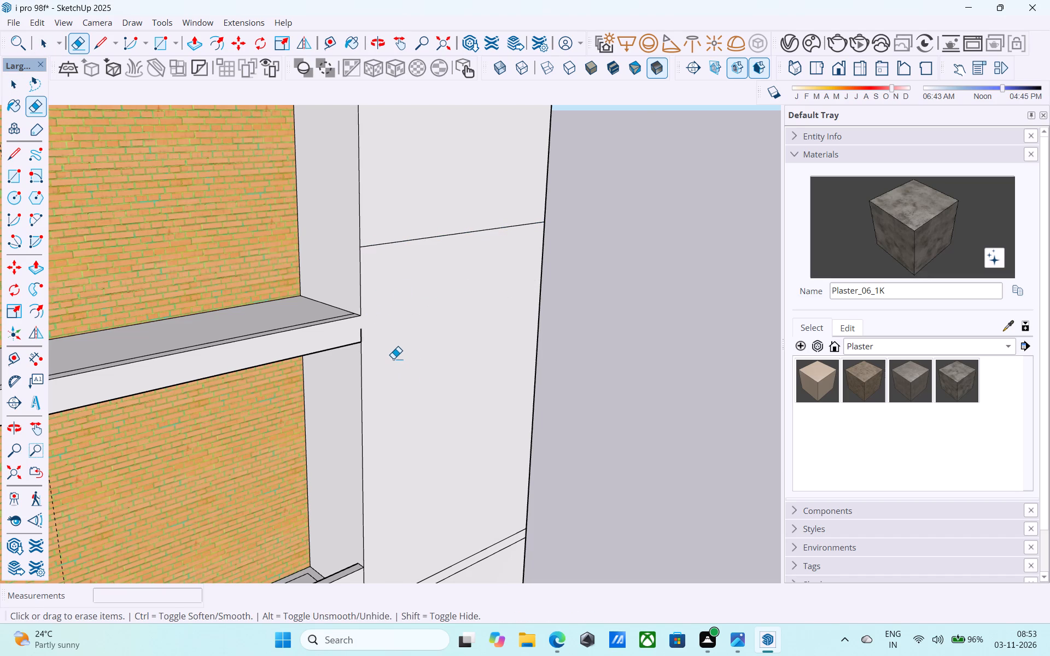
Redraw the short vertical edge where the balcony slab meets the white side wall, and check the facade from the corner.
key(l)
scroll(360, 340, up, 5)
click(360, 341)
click(360, 299)
key(space)
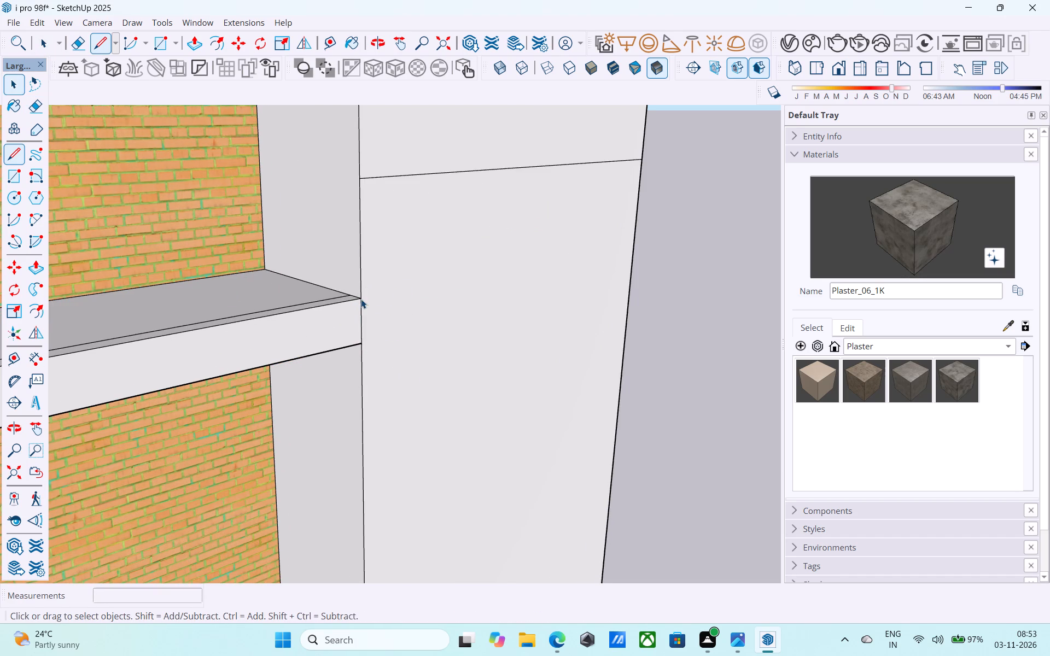
scroll(361, 299, down, 18)
scroll(393, 388, down, 2)
middle_drag(391, 388, 378, 372)
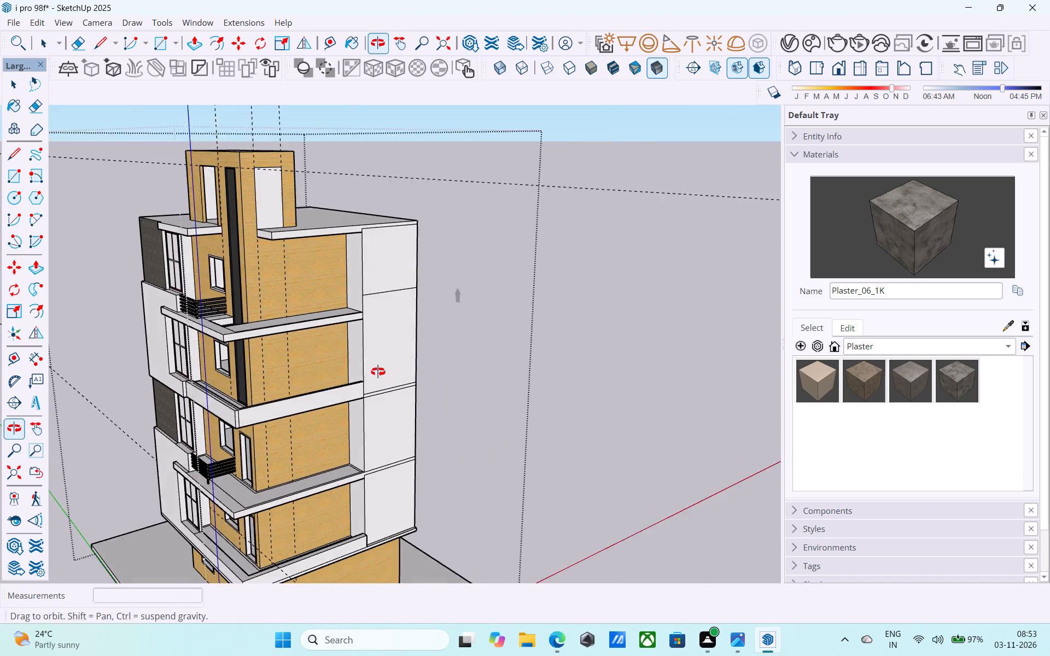
middle_drag(378, 372, 460, 352)
middle_drag(345, 409, 331, 407)
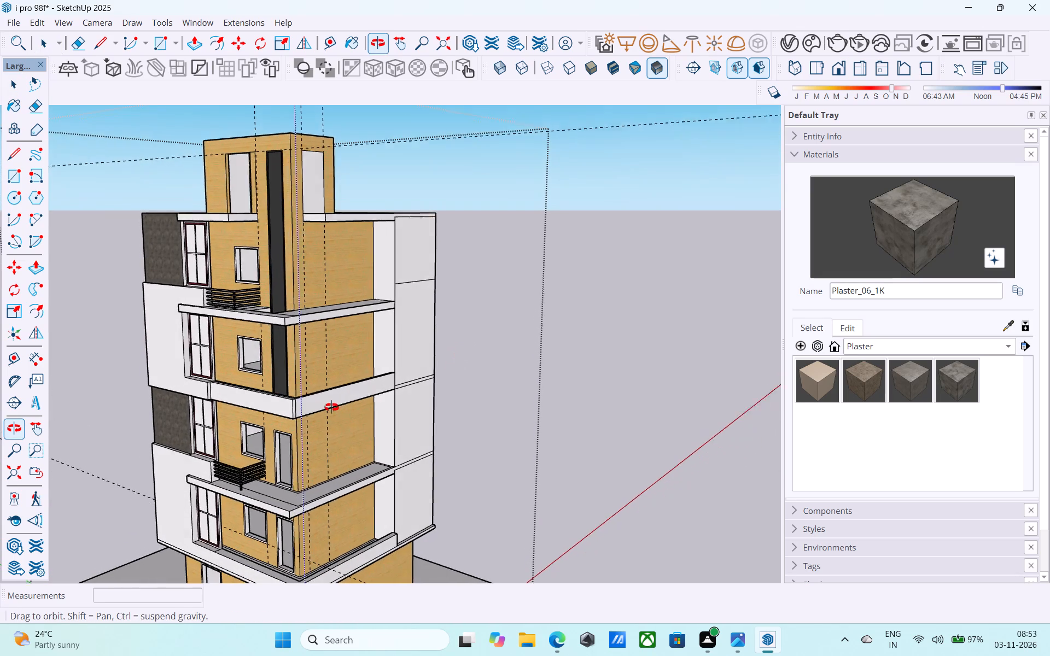
Examine the white side wall's lines and balcony slabs against the front panels from several angles around the building.
middle_drag(331, 407, 182, 429)
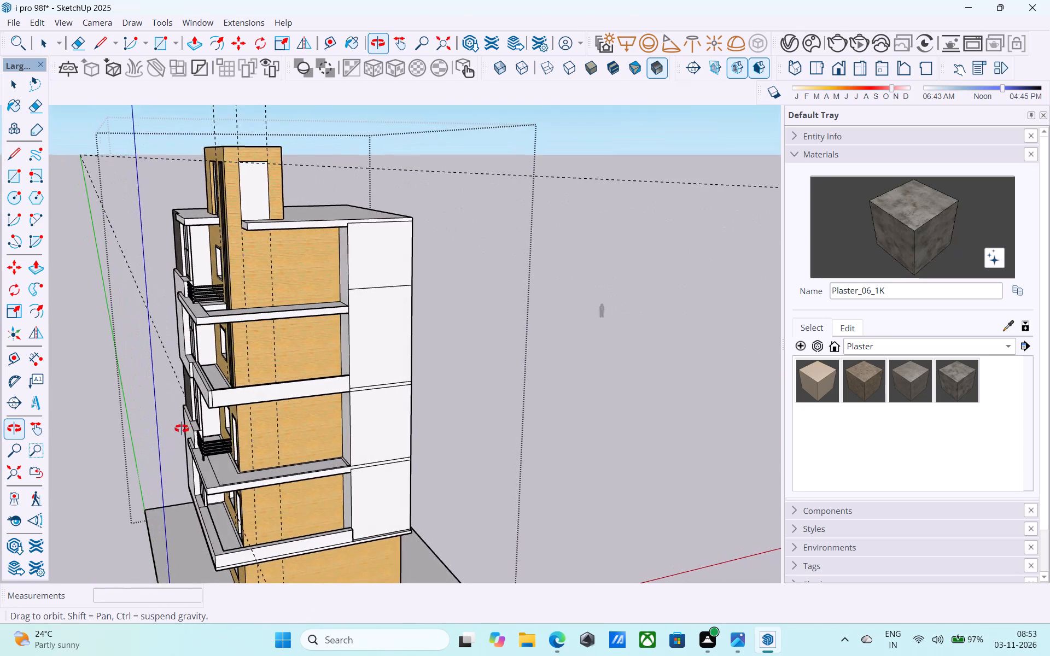
middle_drag(182, 429, 234, 422)
scroll(343, 396, up, 10)
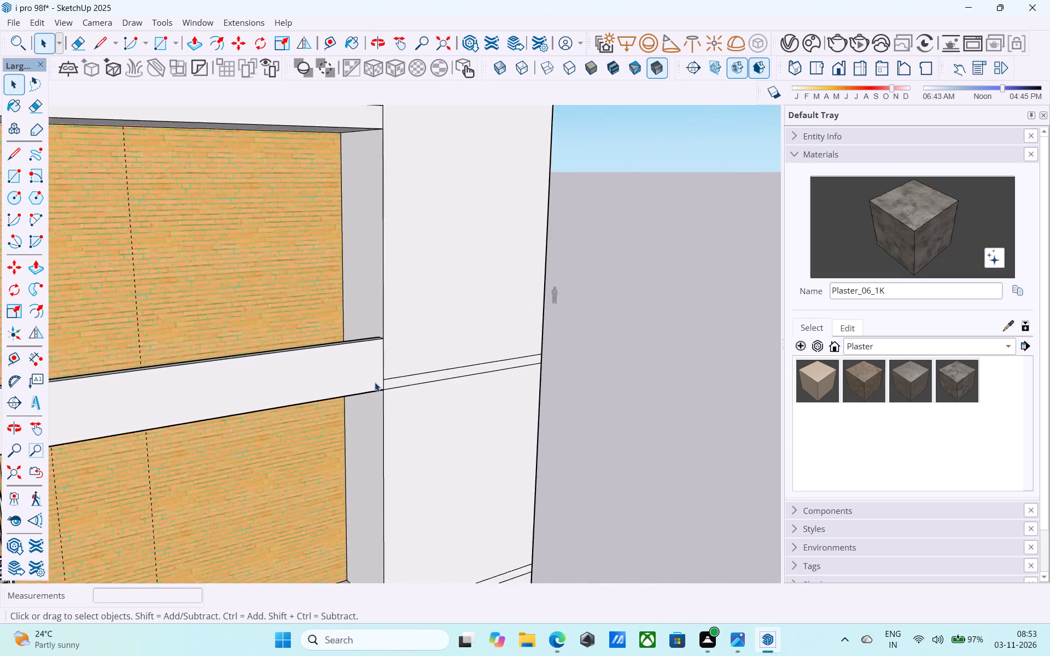
scroll(375, 382, up, 5)
middle_drag(392, 377, 393, 382)
scroll(392, 382, down, 15)
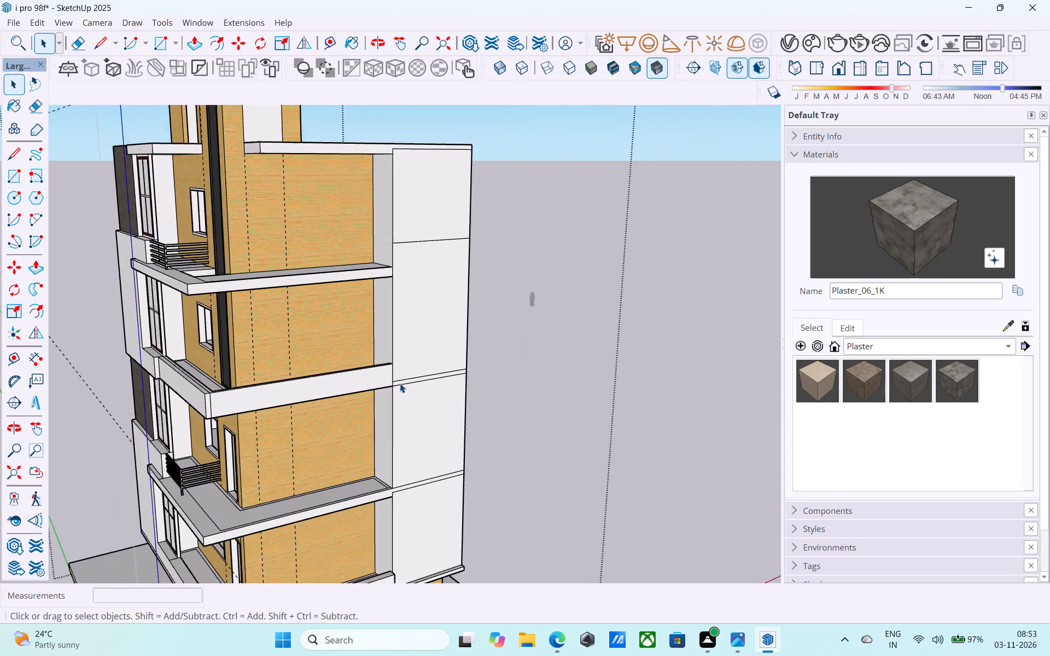
scroll(400, 383, down, 2)
middle_drag(435, 382, 504, 379)
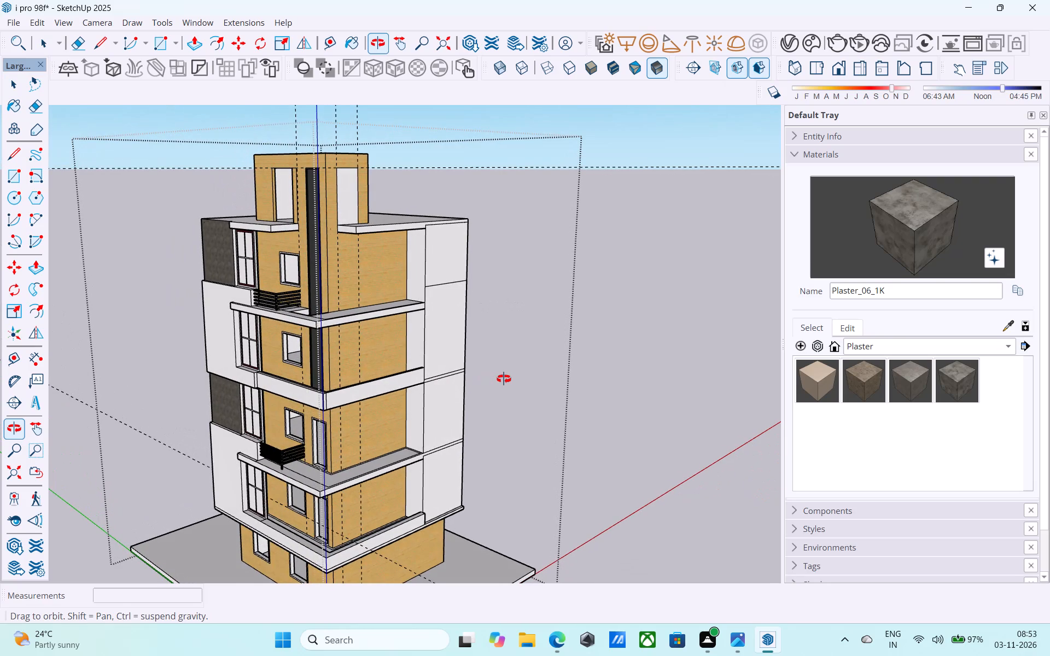
middle_drag(504, 379, 610, 411)
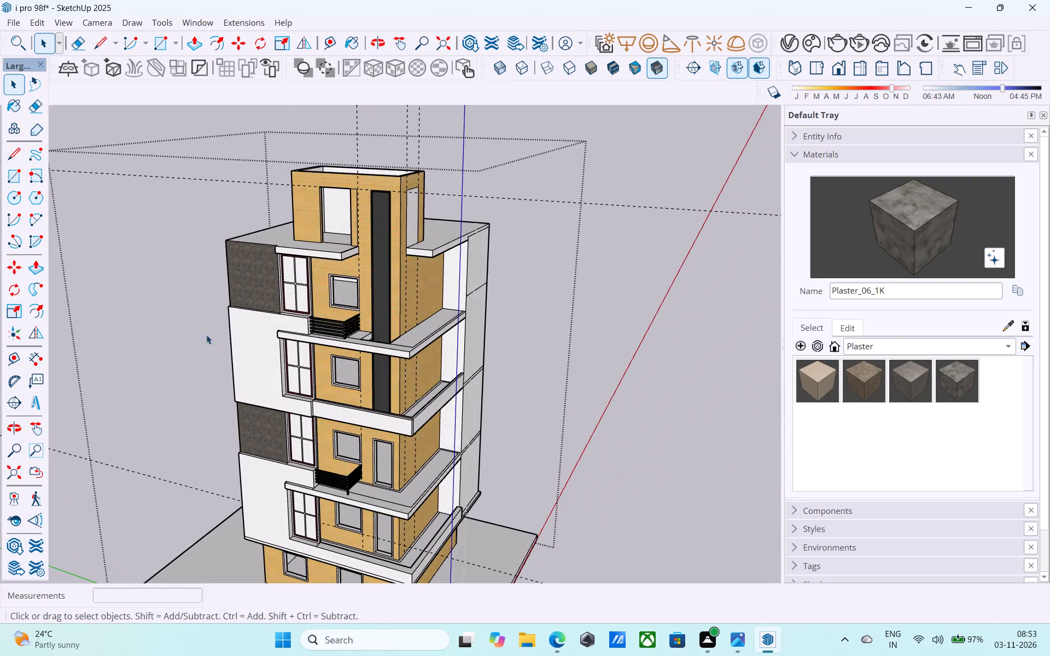
Measure the front white panel's length along the upper balcony slab, from the slab's end to the railing.
scroll(246, 318, up, 7)
key(l)
middle_drag(260, 320, 231, 403)
scroll(324, 343, up, 6)
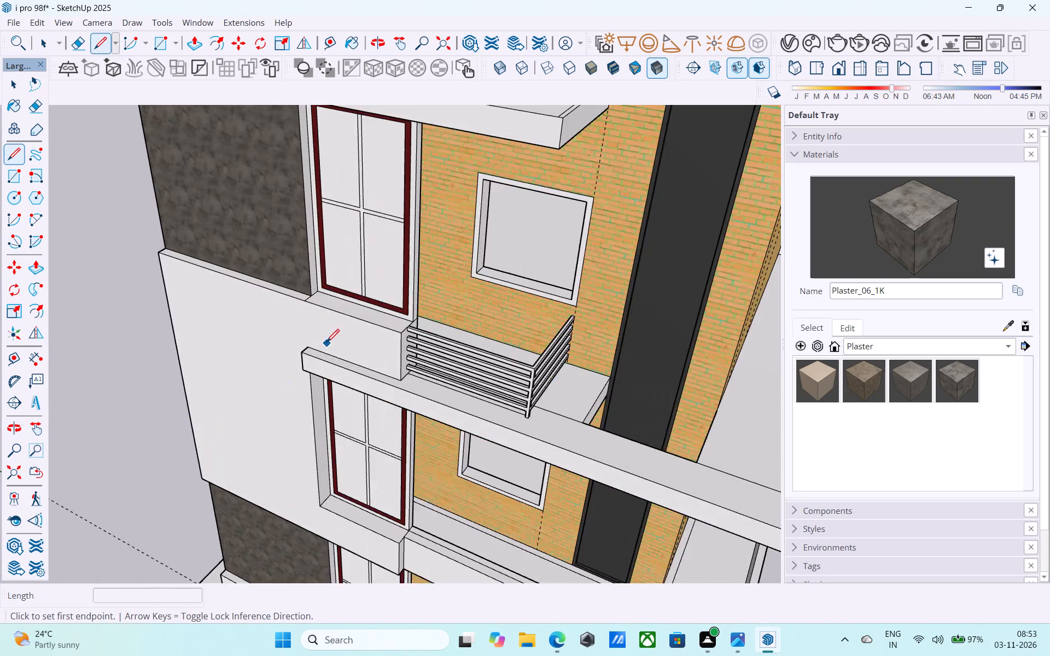
scroll(326, 343, up, 2)
click(300, 346)
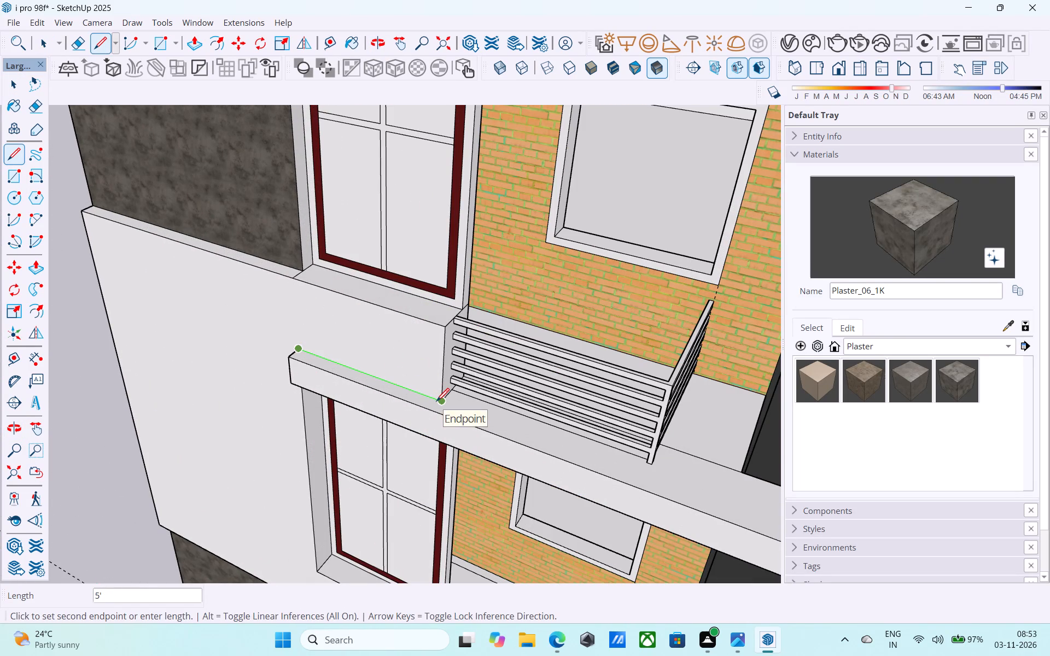
scroll(301, 406, down, 11)
scroll(254, 394, up, 1)
scroll(269, 390, down, 1)
middle_drag(339, 380, 307, 359)
key(space)
Examine where the upper side balcony slab meets the white side wall panel.
key(l)
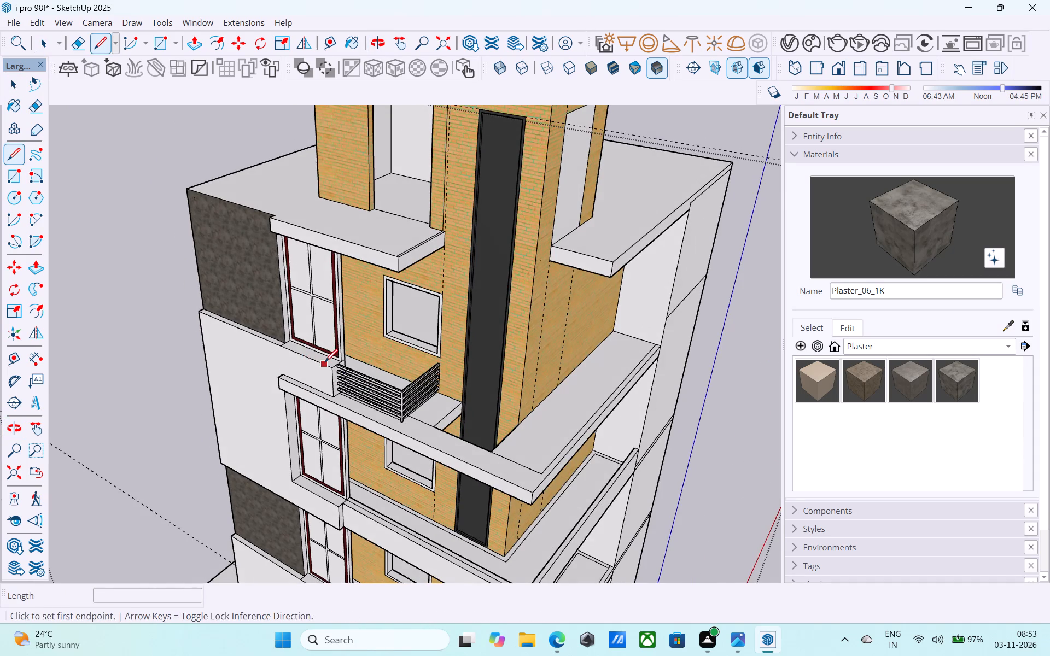
scroll(325, 363, down, 6)
shift+middle_drag(329, 366, 289, 360)
scroll(412, 339, up, 2)
shift+middle_drag(436, 347, 442, 294)
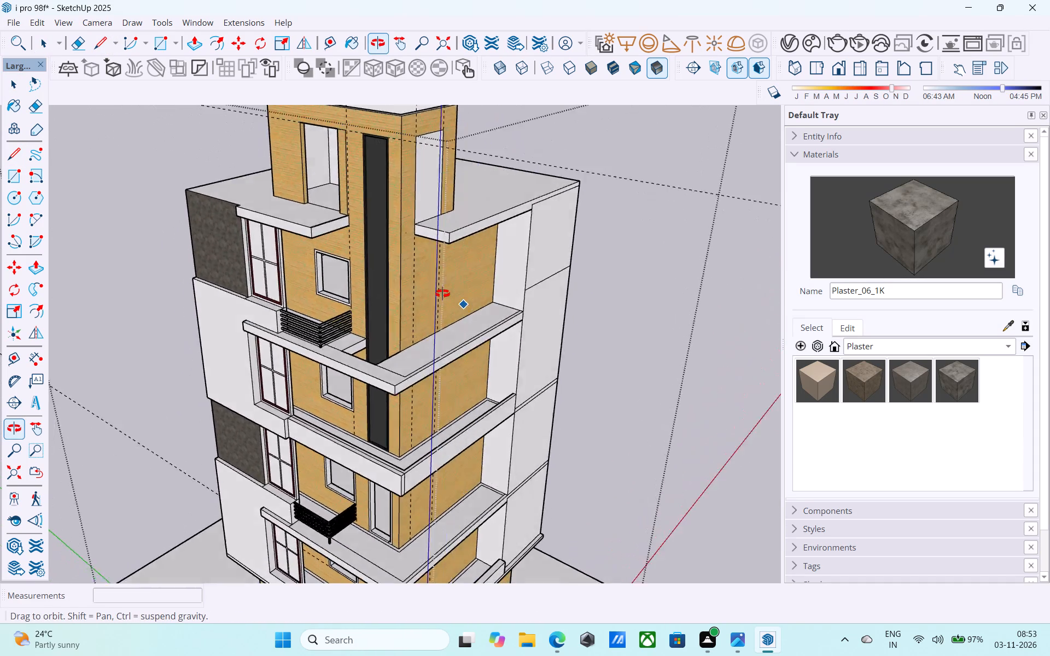
shift+middle_drag(442, 294, 490, 303)
scroll(524, 332, up, 12)
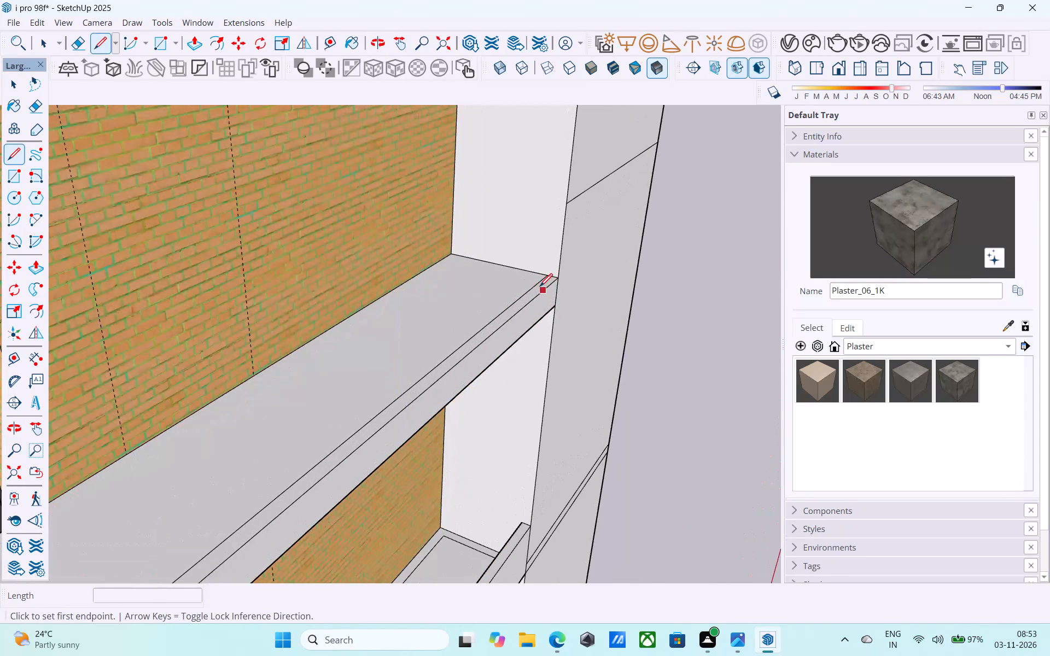
scroll(550, 276, down, 9)
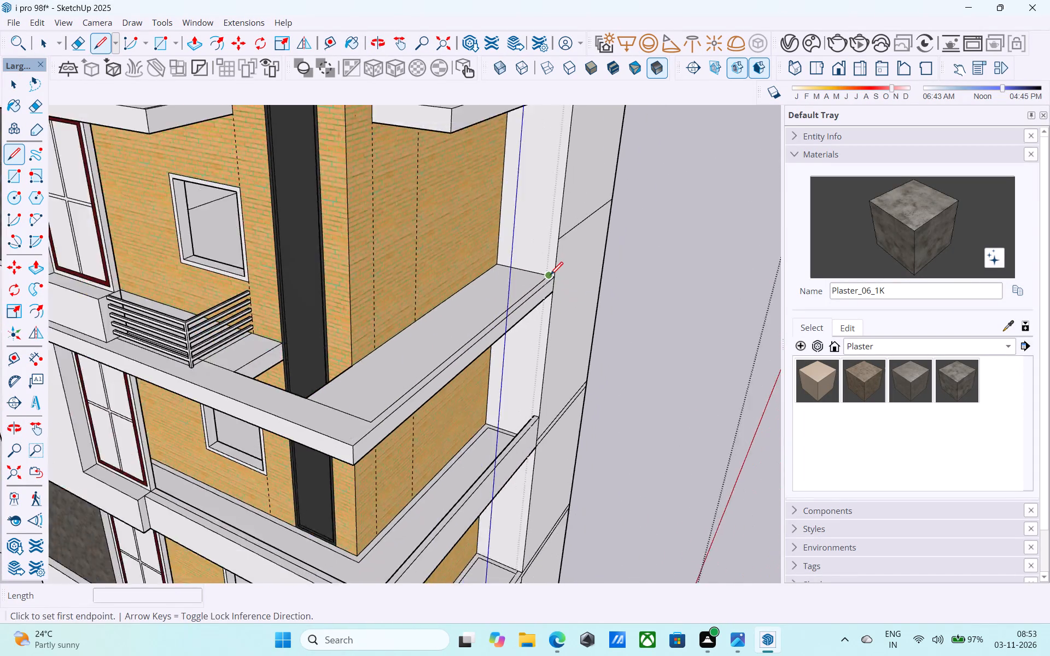
scroll(550, 276, down, 4)
middle_drag(551, 276, 509, 254)
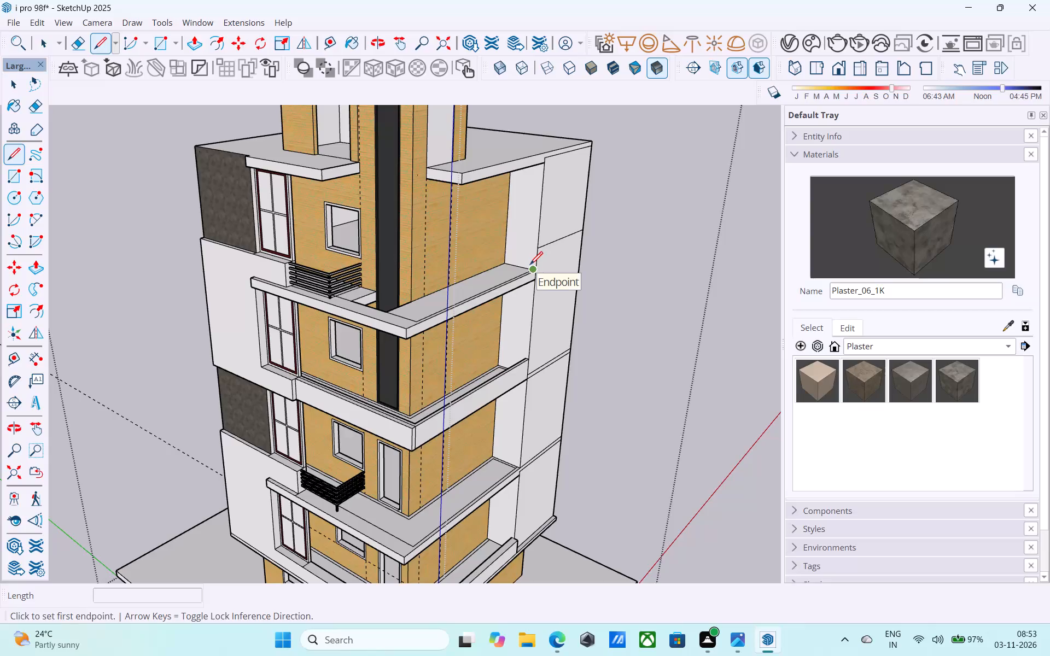
Copy the side wall's short vertical edge above the upper slab 4 1/2" inward and close the outline with a top line.
key(space)
middle_drag(547, 270, 558, 271)
scroll(562, 274, up, 9)
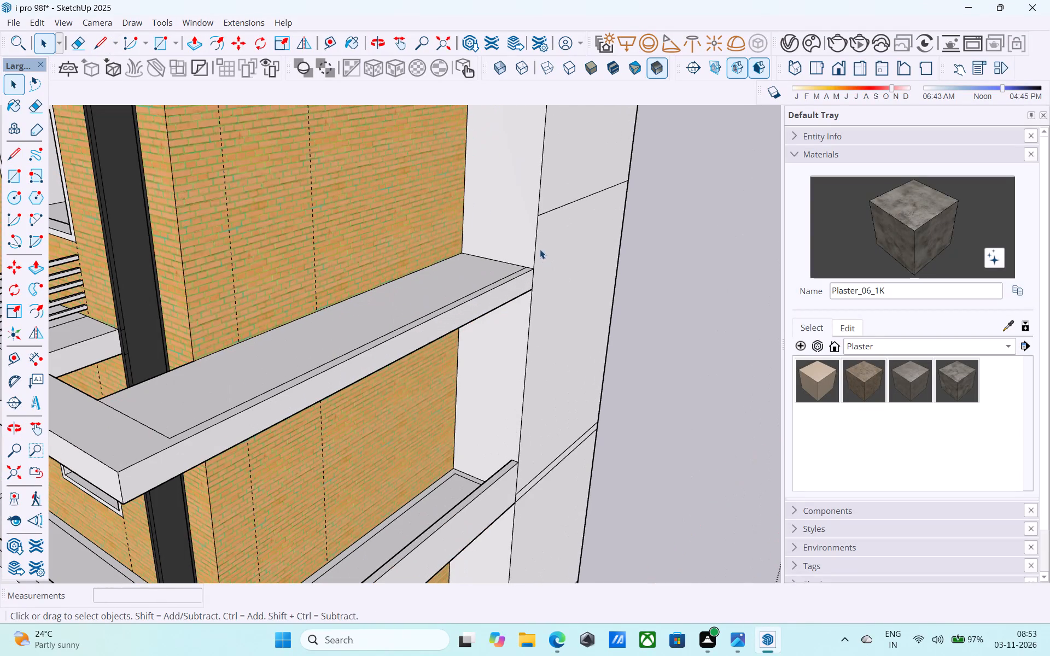
click(536, 246)
key(m)
scroll(525, 255, up, 10)
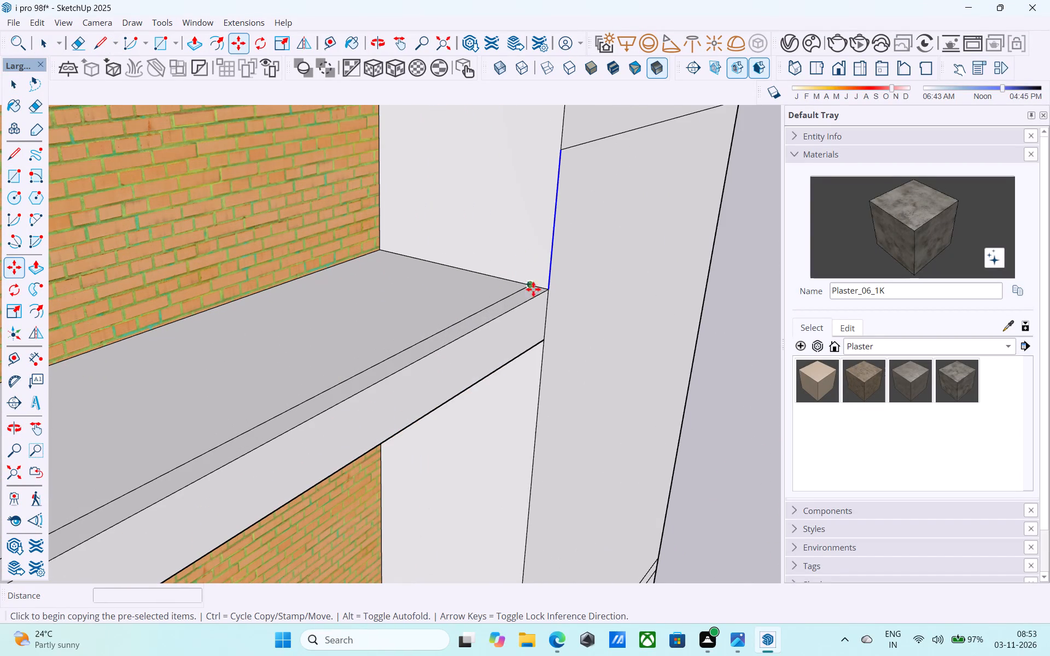
click(544, 289)
click(531, 282)
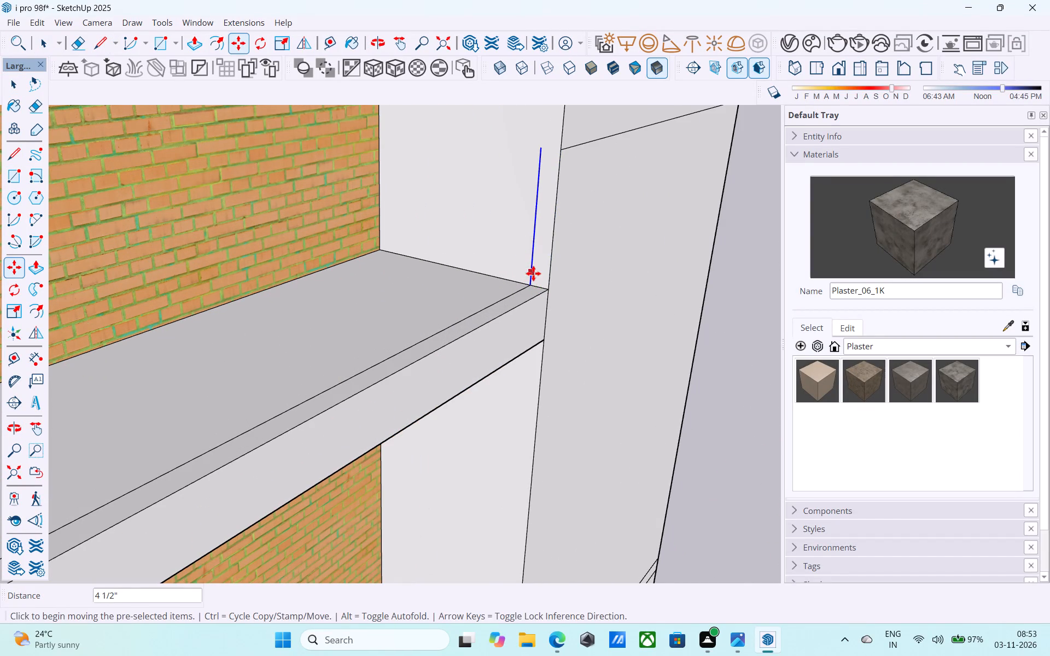
key(l)
click(561, 153)
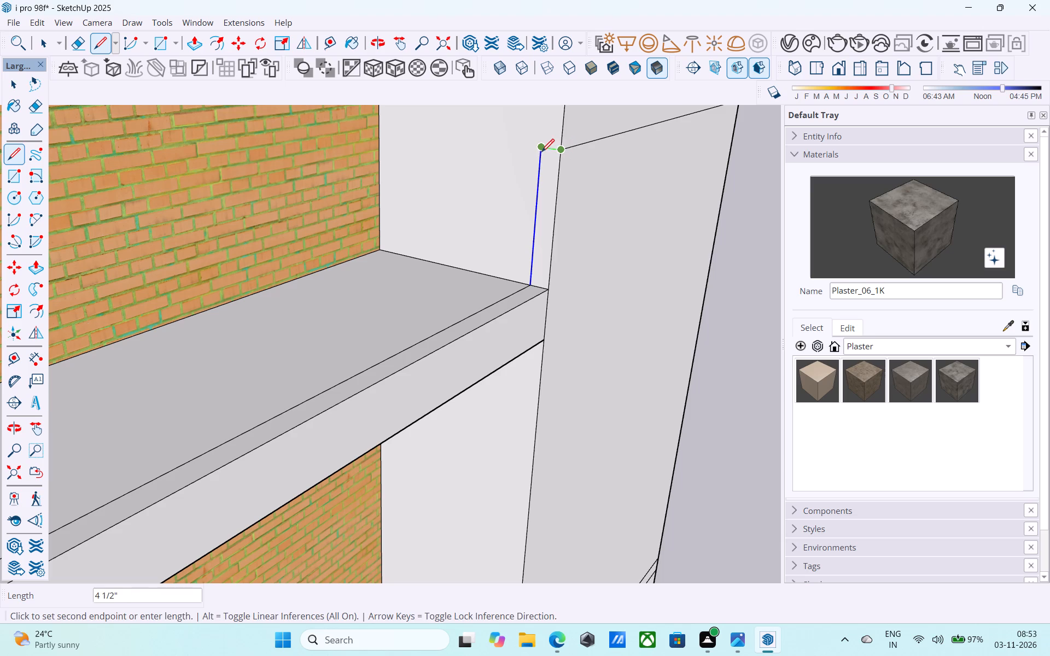
click(541, 153)
Push/Pull the narrow outlined face 5' along the upper side balcony slab to form a short parapet.
key(space)
click(548, 168)
scroll(550, 174, down, 20)
scroll(550, 174, down, 3)
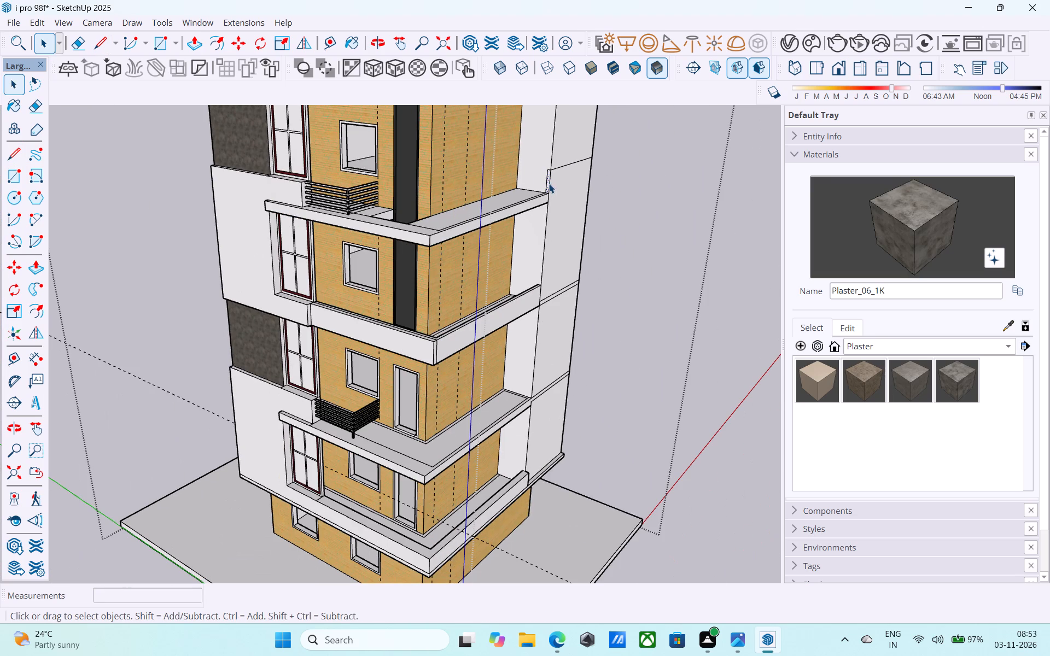
key(p)
scroll(549, 184, up, 8)
click(549, 184)
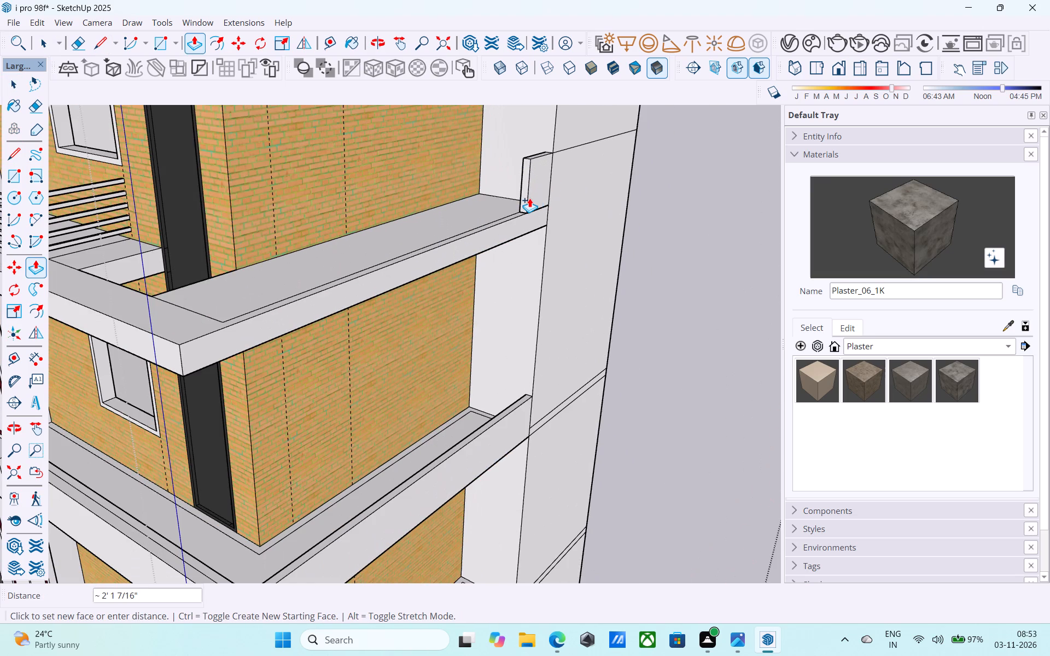
text(5')
key(Return)
key(space)
Examine the short side parapet from the front, corner and side against the front white panel and the slabs.
scroll(529, 198, down, 2)
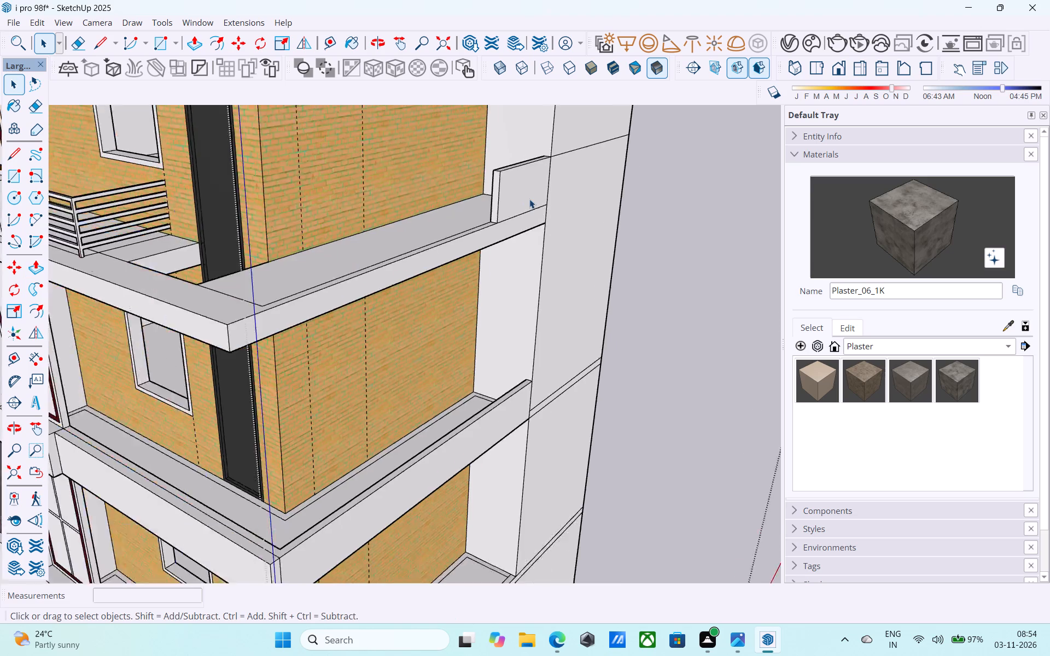
scroll(529, 199, down, 11)
middle_drag(535, 216, 419, 204)
scroll(423, 209, up, 5)
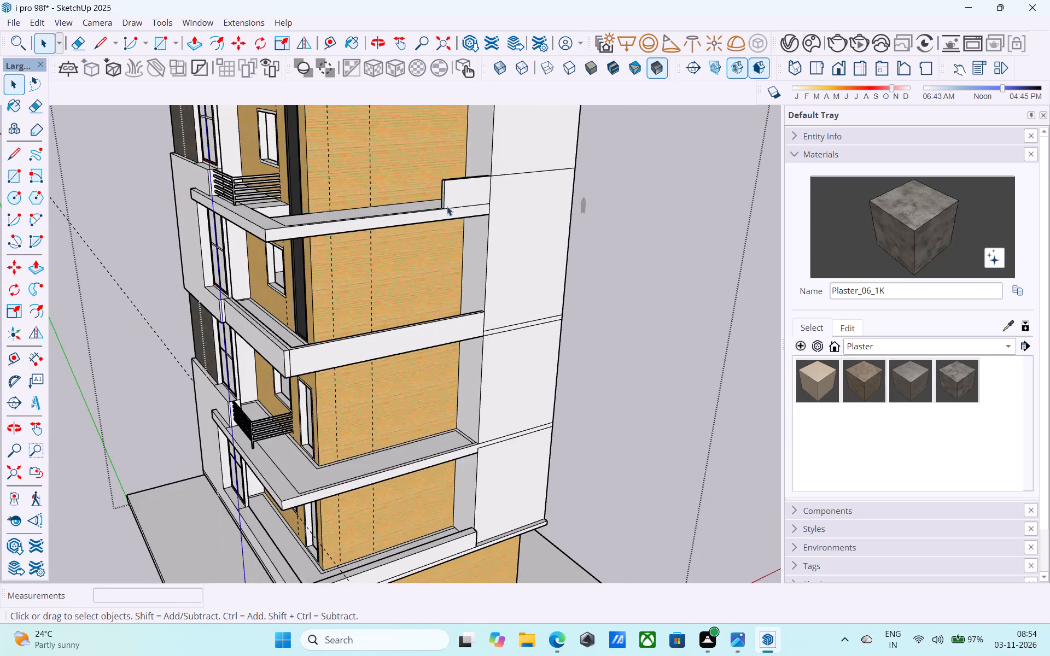
middle_drag(448, 206, 570, 235)
scroll(483, 243, down, 3)
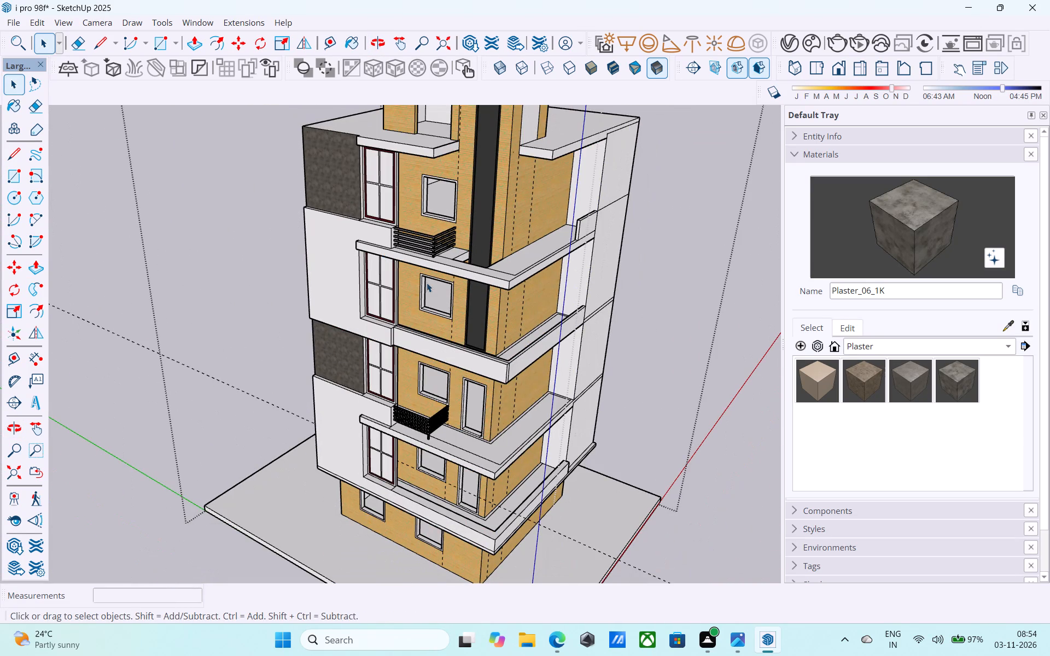
scroll(424, 289, down, 7)
middle_drag(426, 274, 597, 340)
scroll(489, 283, up, 2)
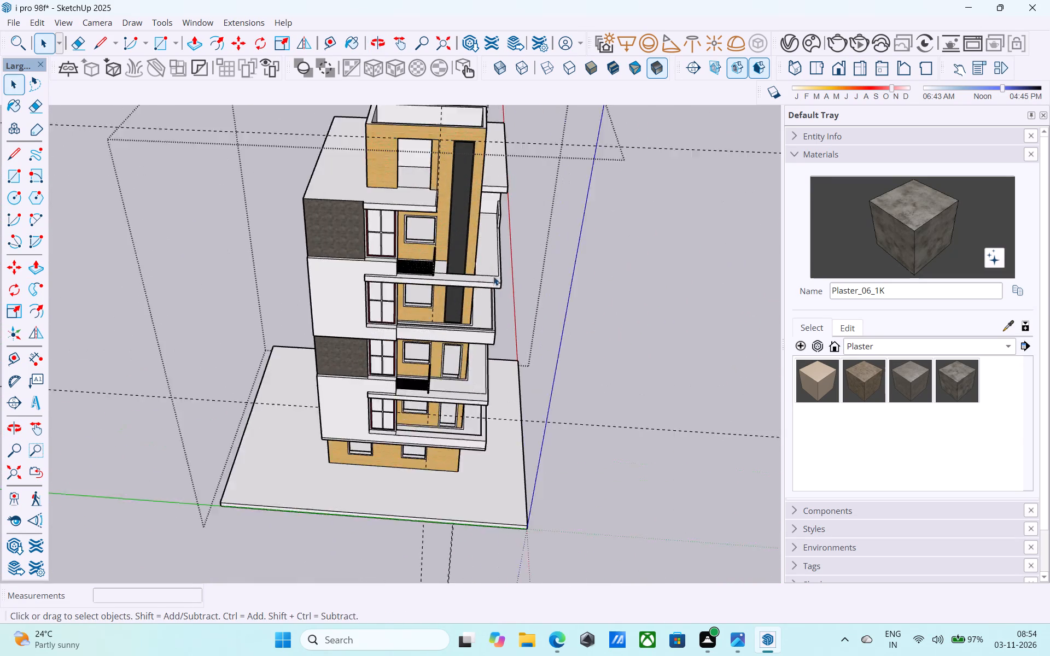
scroll(493, 276, up, 18)
middle_drag(518, 284, 241, 204)
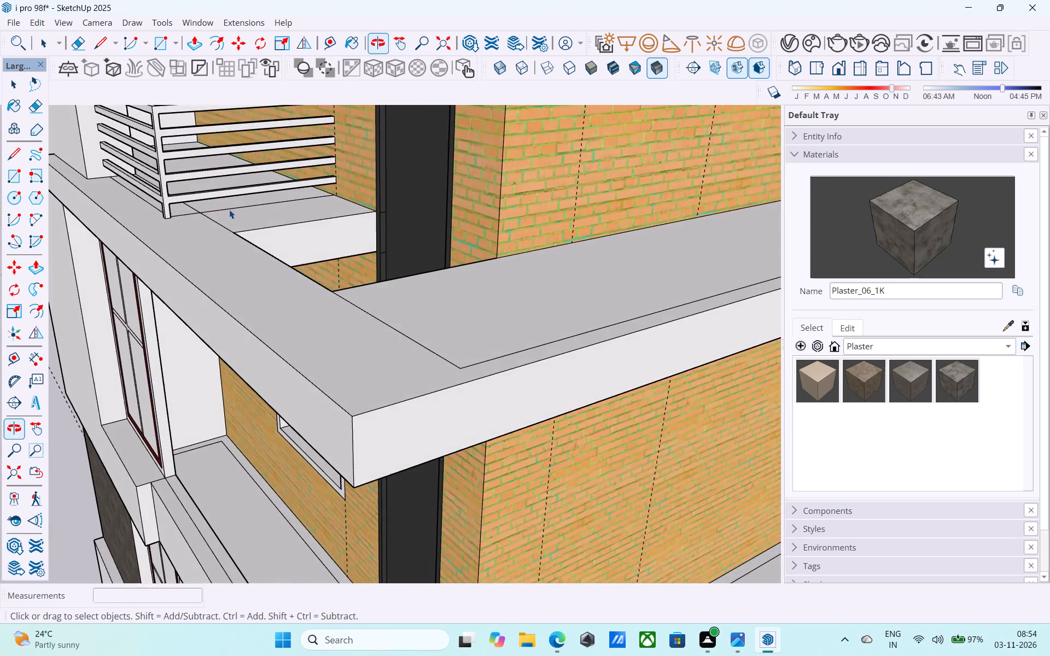
scroll(229, 209, down, 13)
middle_drag(286, 252, 300, 210)
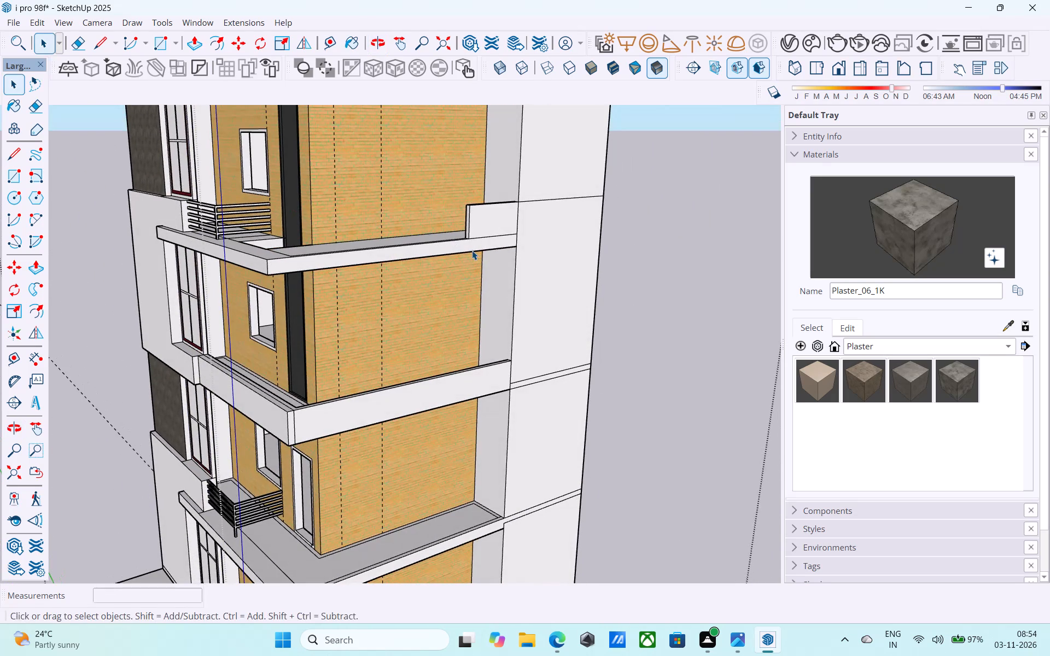
scroll(536, 272, down, 1)
middle_drag(537, 274, 507, 254)
scroll(501, 238, up, 4)
scroll(402, 158, down, 3)
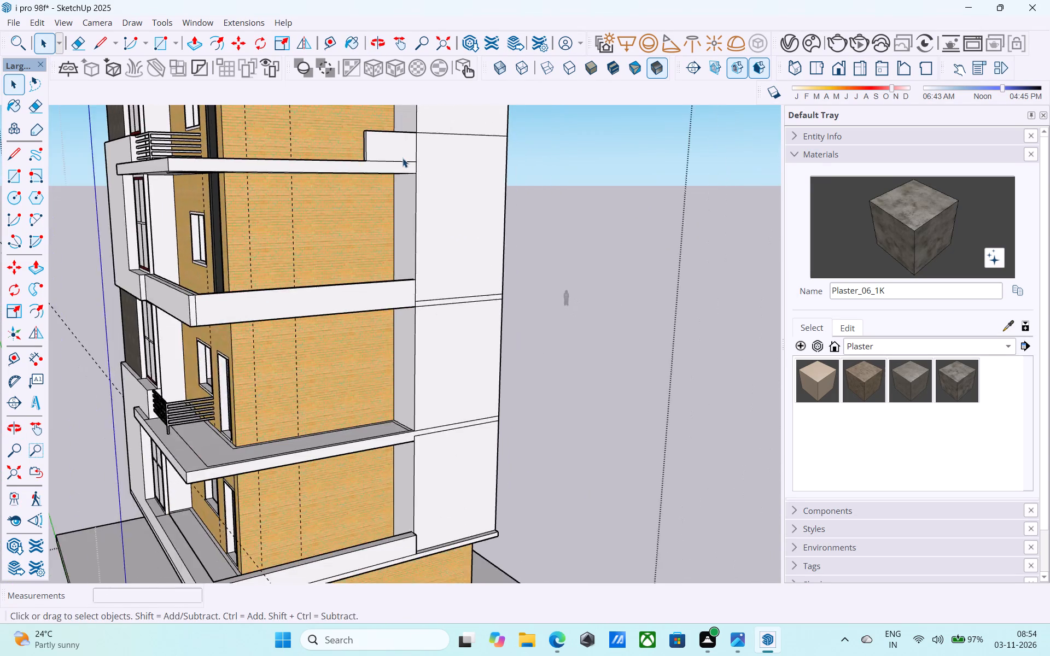
Erase the vertical seam between the short parapet and the white side wall panel.
scroll(402, 158, down, 3)
middle_drag(401, 166, 406, 208)
scroll(421, 207, up, 7)
key(e)
drag(425, 221, 417, 222)
scroll(529, 217, down, 5)
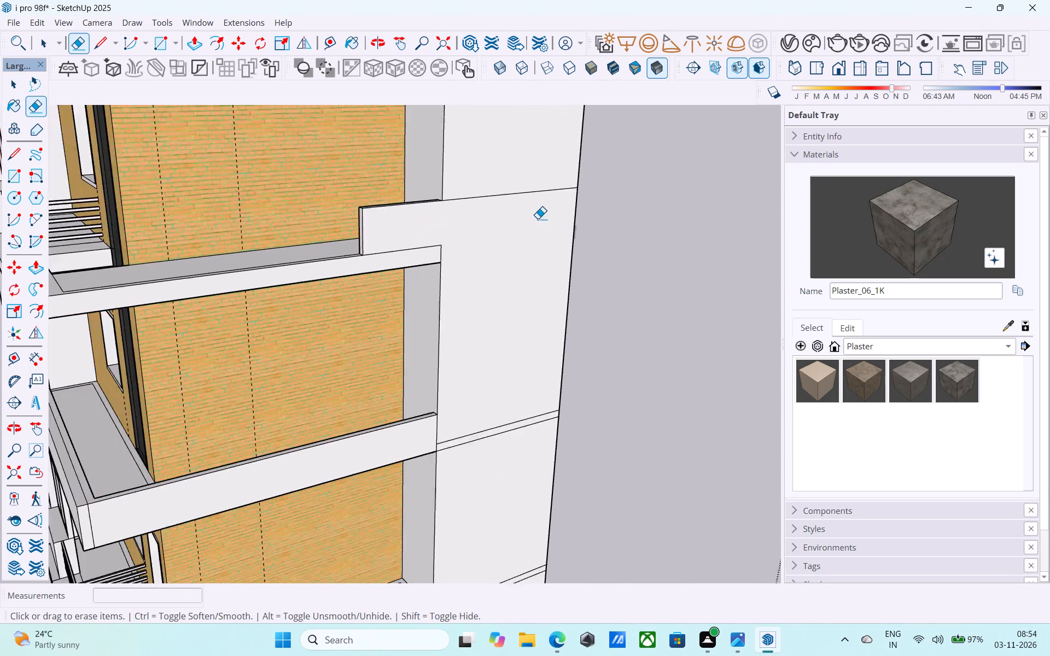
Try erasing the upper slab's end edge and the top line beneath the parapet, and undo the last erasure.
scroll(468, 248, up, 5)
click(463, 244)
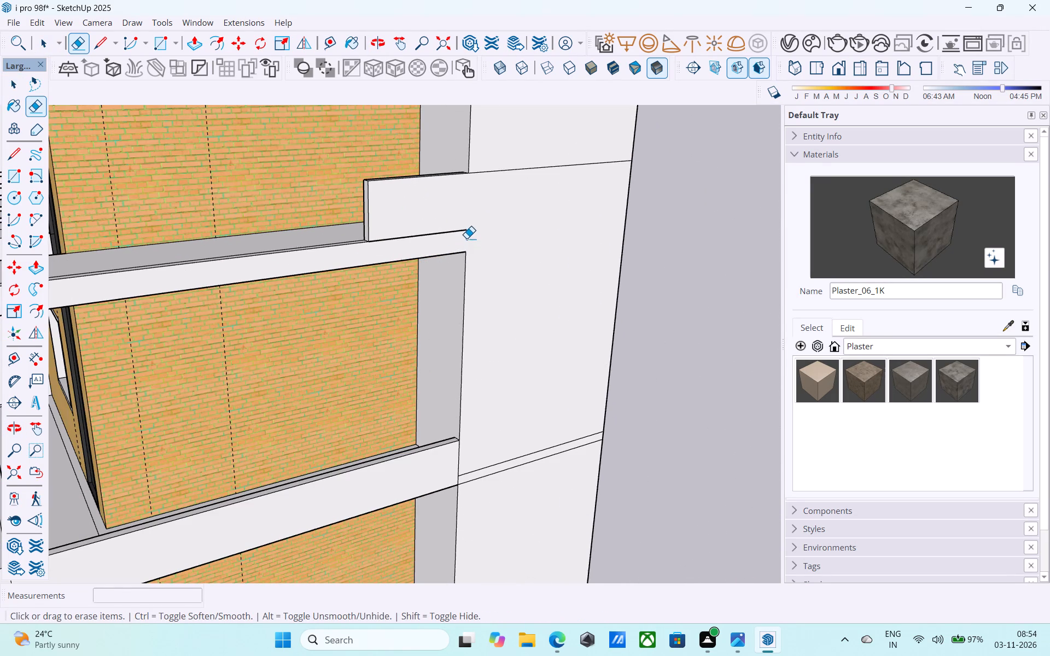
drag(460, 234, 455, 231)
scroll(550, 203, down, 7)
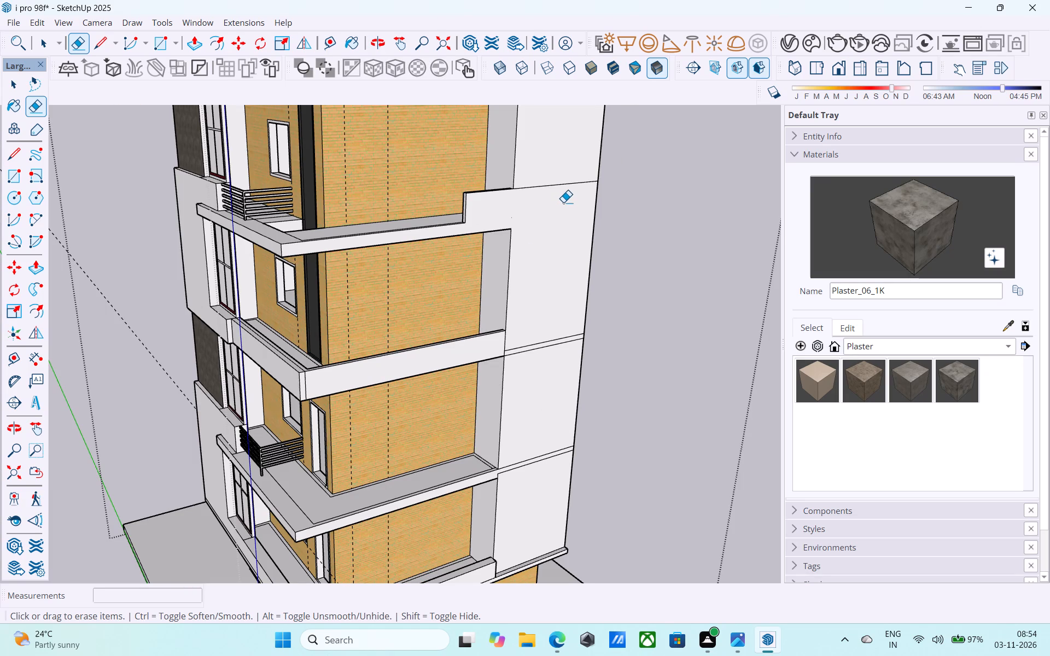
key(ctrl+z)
Redraw the short vertical end edge of the upper slab where it meets the white side wall panel.
key(space)
text(l)
scroll(513, 224, up, 4)
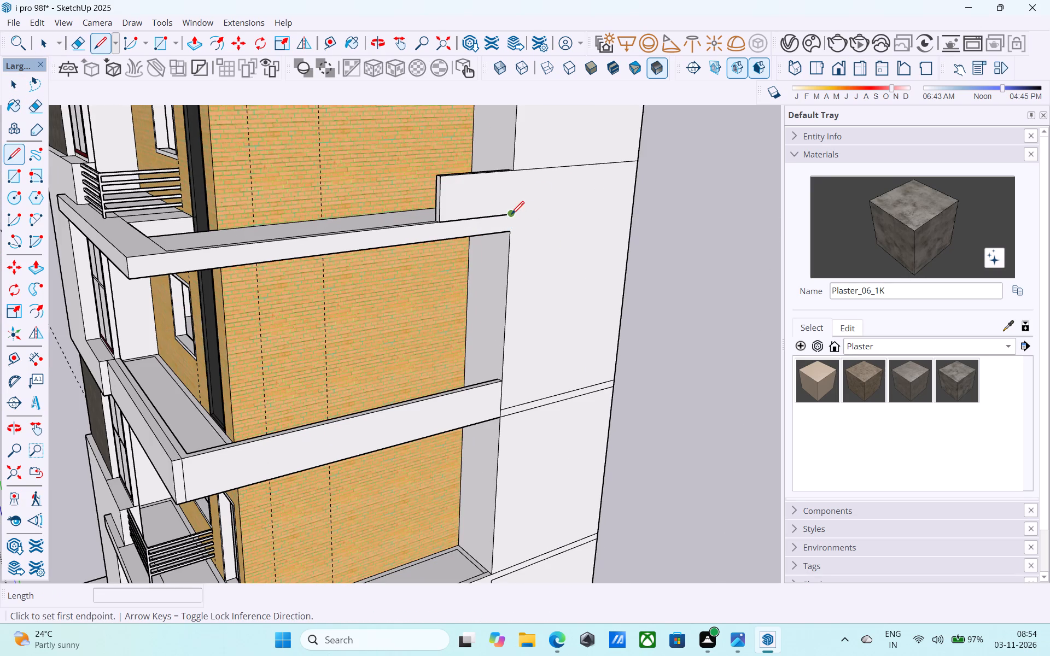
click(511, 215)
click(506, 237)
key(space)
Push/Pull the upper balcony slab's side face outward 6".
click(457, 230)
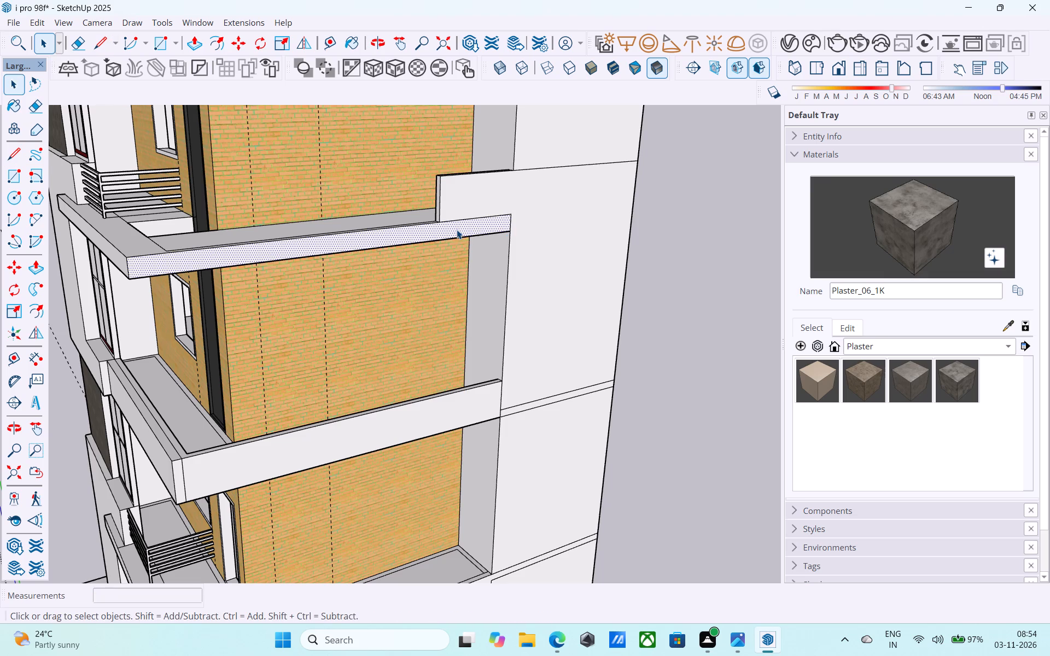
key(p)
double_click(457, 230)
key(ctrl+z)
click(454, 228)
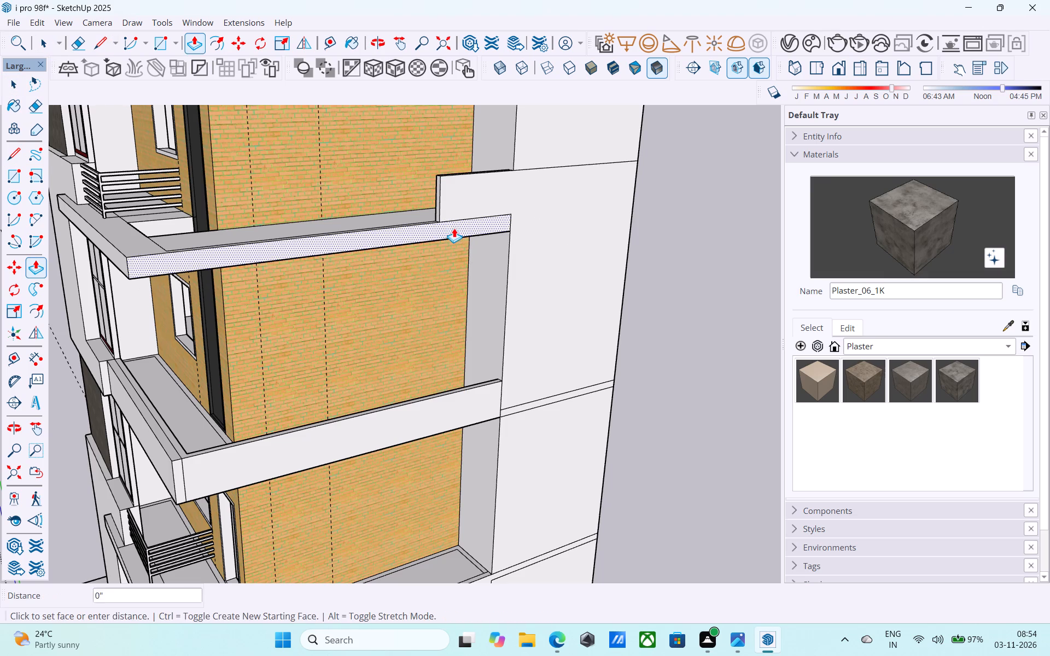
key(6)
key(shift+quotedbl)
key(Return)
Repeat the same 6" Push/Pull on the white side wall panel and on the side face of the balcony parapet below.
double_click(553, 213)
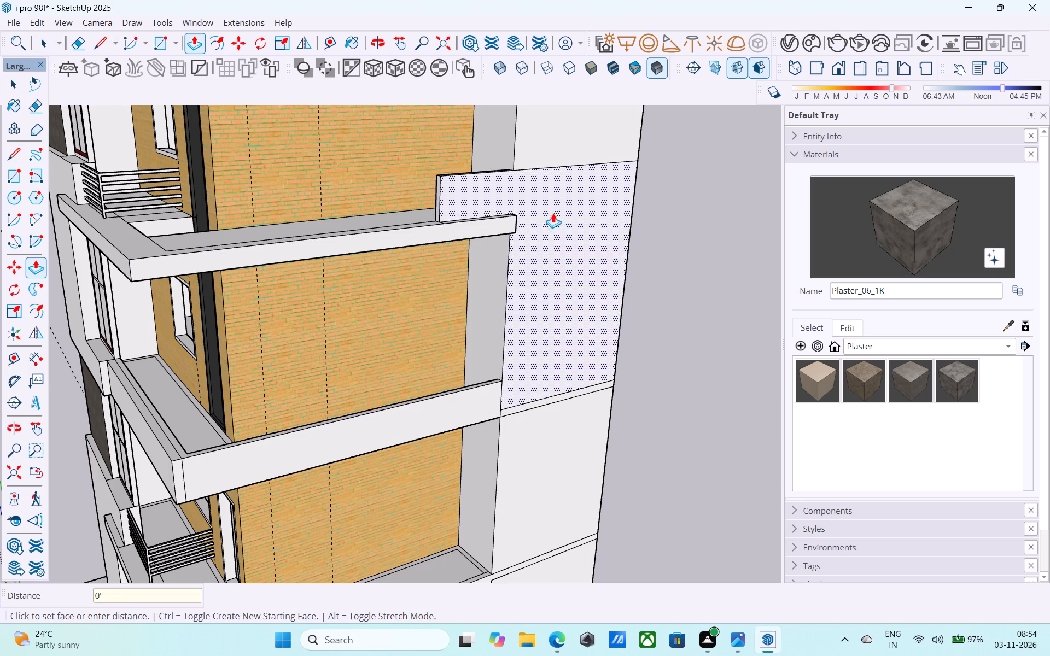
scroll(553, 212, down, 6)
double_click(458, 341)
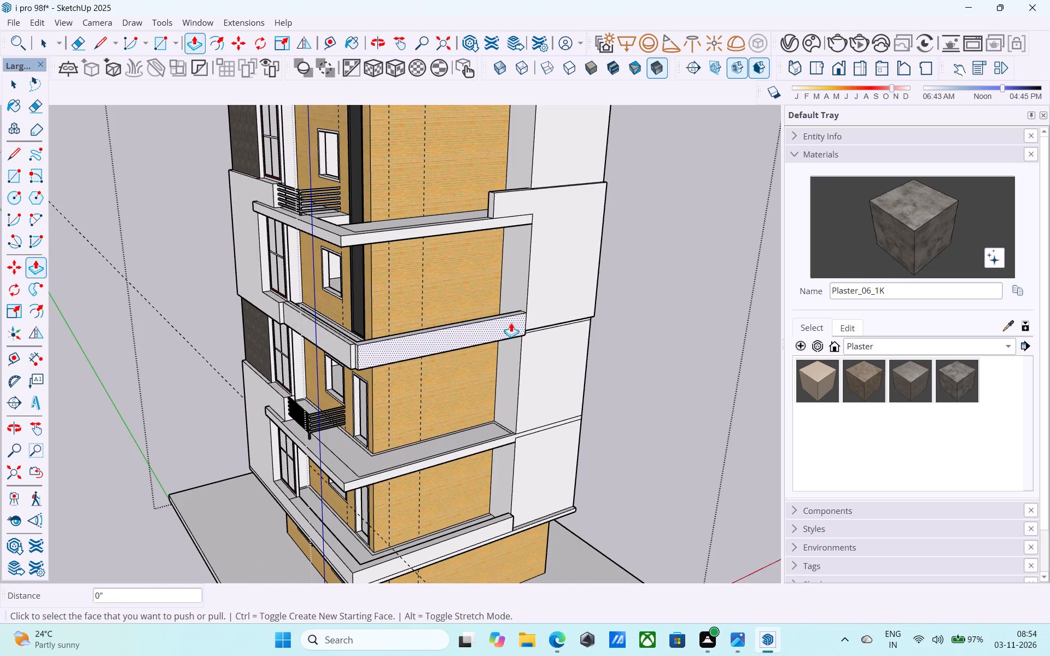
middle_drag(511, 323, 599, 292)
scroll(520, 296, up, 17)
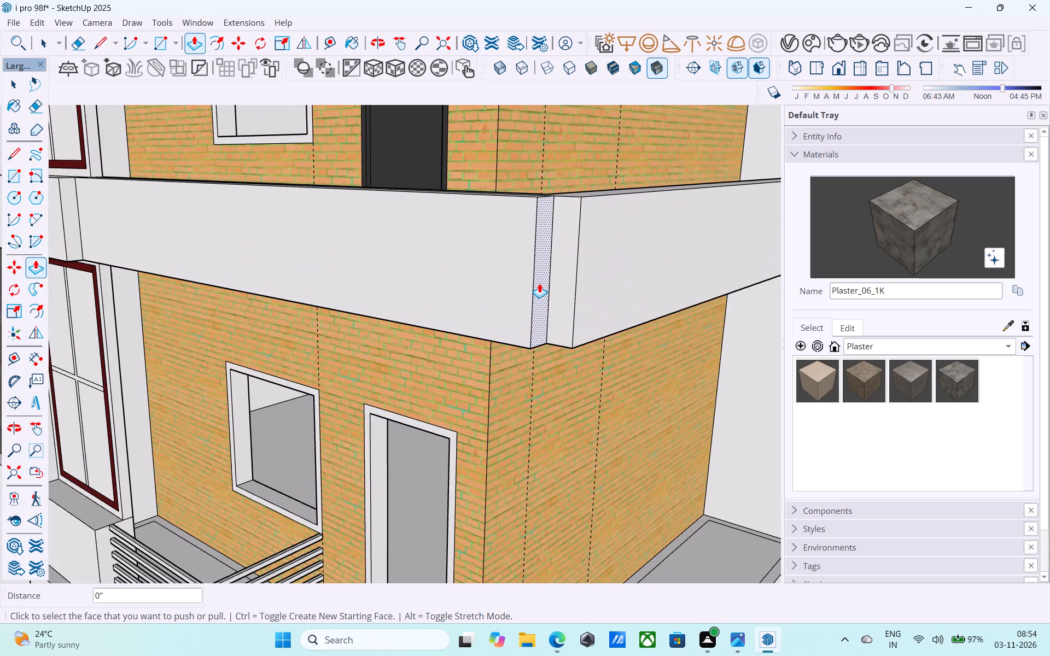
Repeat the 6" Push/Pull on the narrow strip at the balcony parapet's corner and the thin strip beneath the white side wall panel.
double_click(539, 283)
scroll(538, 284, down, 11)
middle_drag(458, 298, 383, 279)
scroll(335, 269, down, 11)
scroll(476, 250, up, 3)
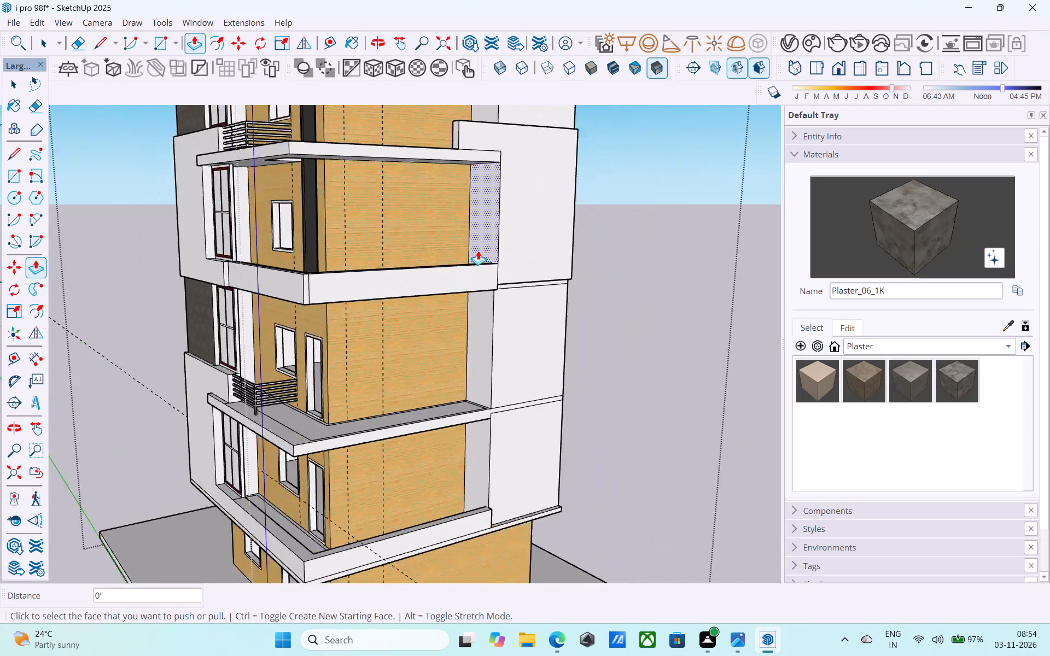
scroll(478, 250, up, 17)
middle_drag(533, 302, 390, 272)
scroll(480, 336, up, 2)
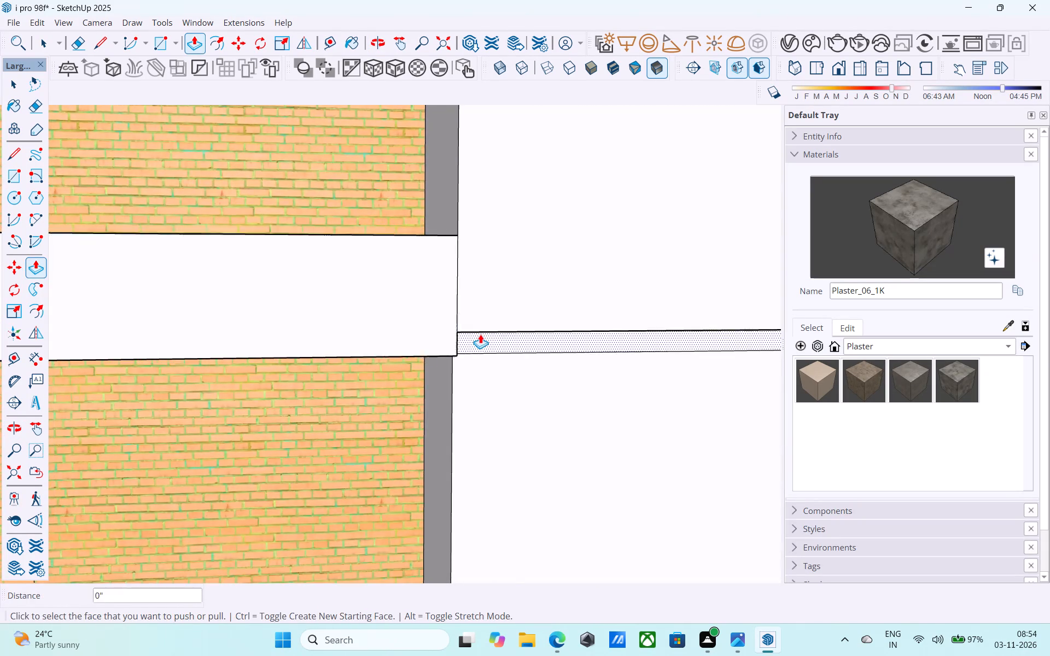
scroll(480, 334, up, 4)
double_click(482, 334)
Repeat the 6" Push/Pull on the side face of the balcony slab one level above the parapet.
scroll(483, 332, down, 20)
scroll(483, 332, down, 1)
scroll(487, 332, up, 1)
scroll(487, 332, down, 2)
middle_drag(487, 332, 488, 332)
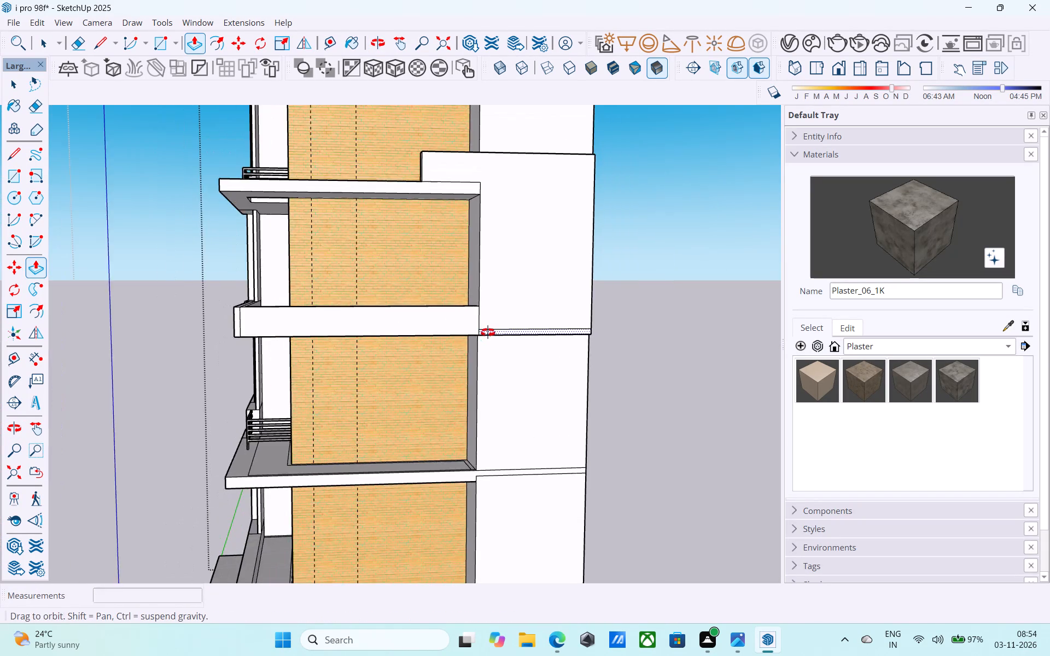
middle_drag(488, 332, 611, 456)
scroll(516, 380, down, 8)
scroll(521, 415, up, 7)
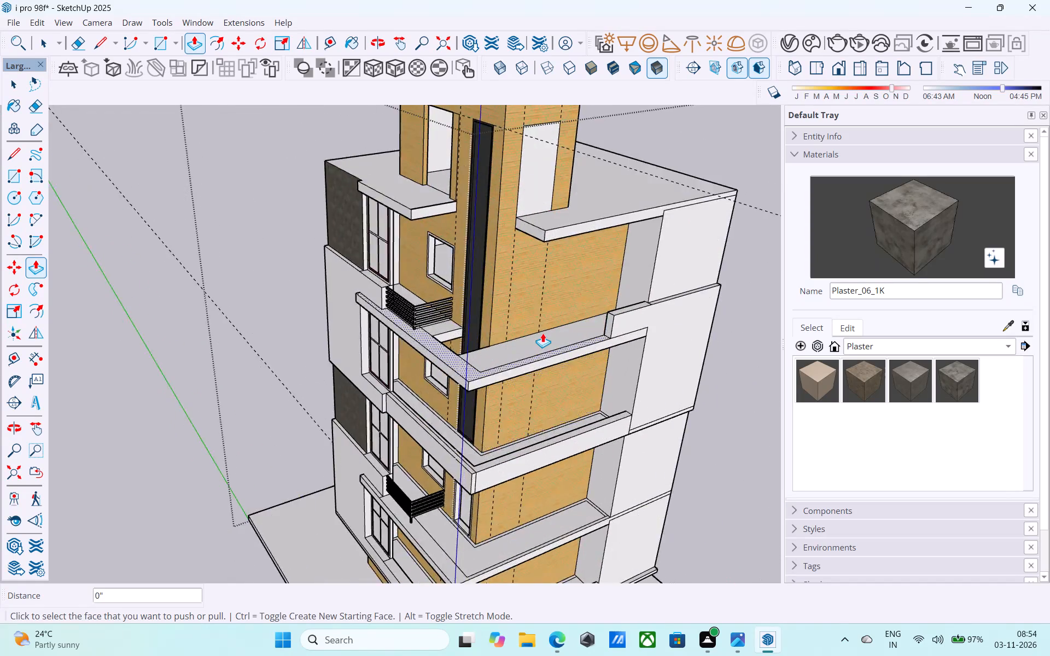
scroll(542, 333, up, 8)
double_click(567, 380)
Repeat the 6" Push/Pull outward on the front face of the balcony parapet below that slab.
scroll(518, 272, down, 5)
scroll(504, 232, up, 1)
scroll(502, 227, down, 2)
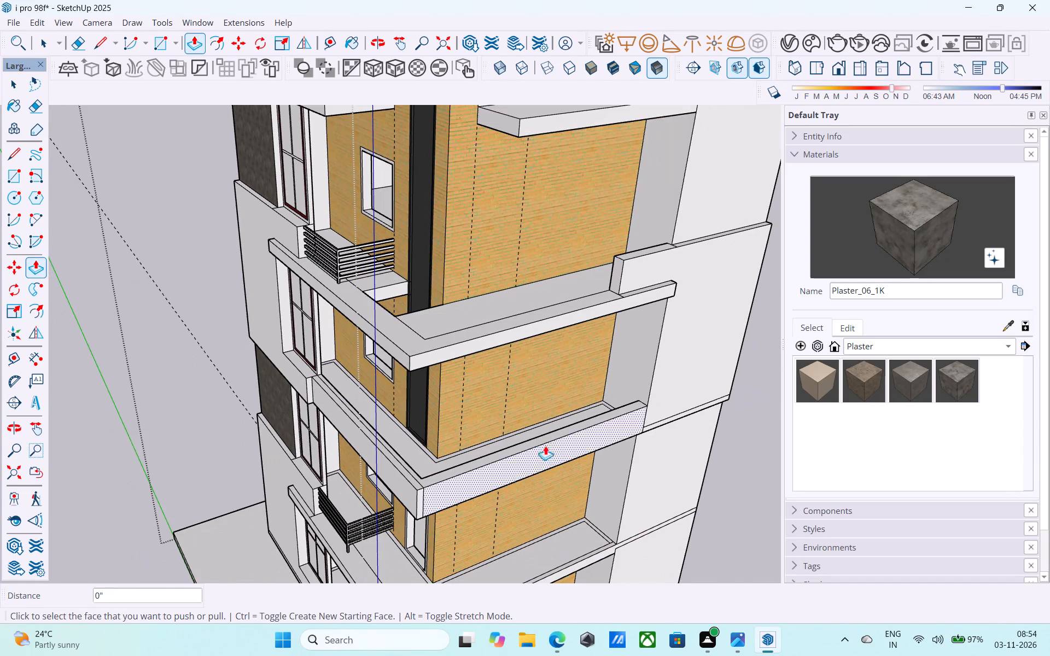
scroll(471, 296, down, 5)
middle_drag(517, 402, 553, 381)
scroll(524, 388, up, 10)
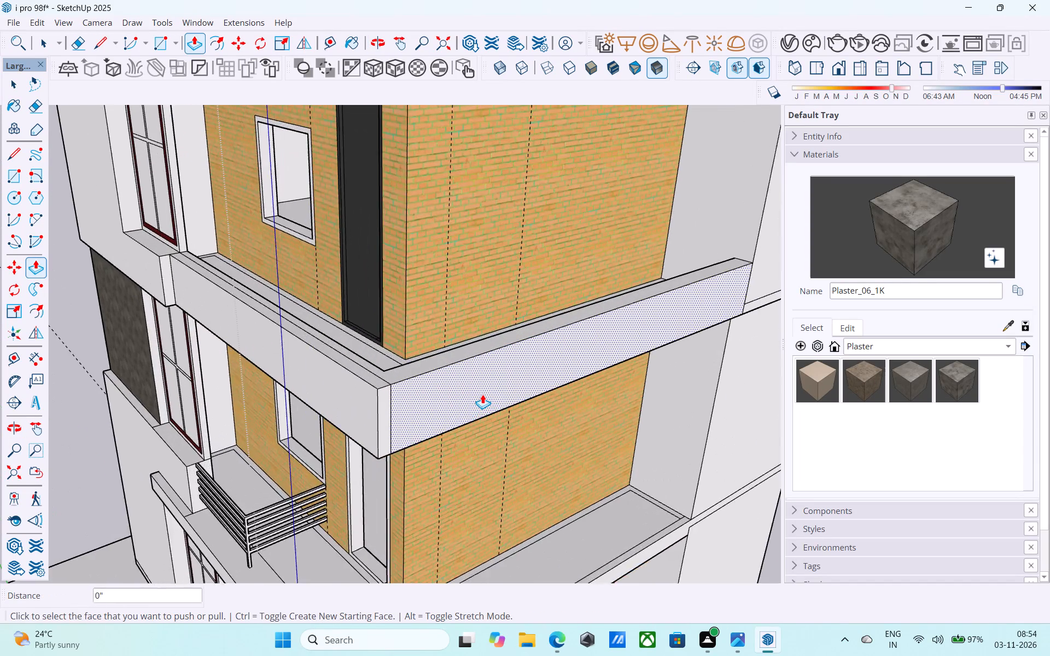
scroll(482, 394, up, 2)
scroll(482, 394, down, 14)
middle_drag(479, 368, 506, 353)
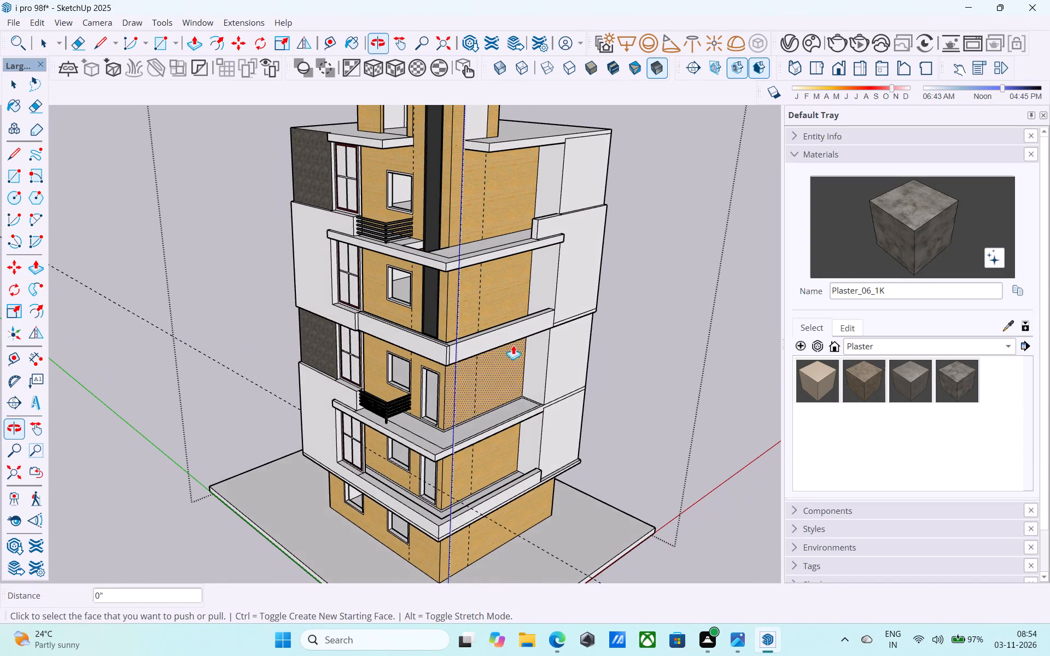
middle_drag(534, 339, 557, 334)
scroll(466, 358, up, 2)
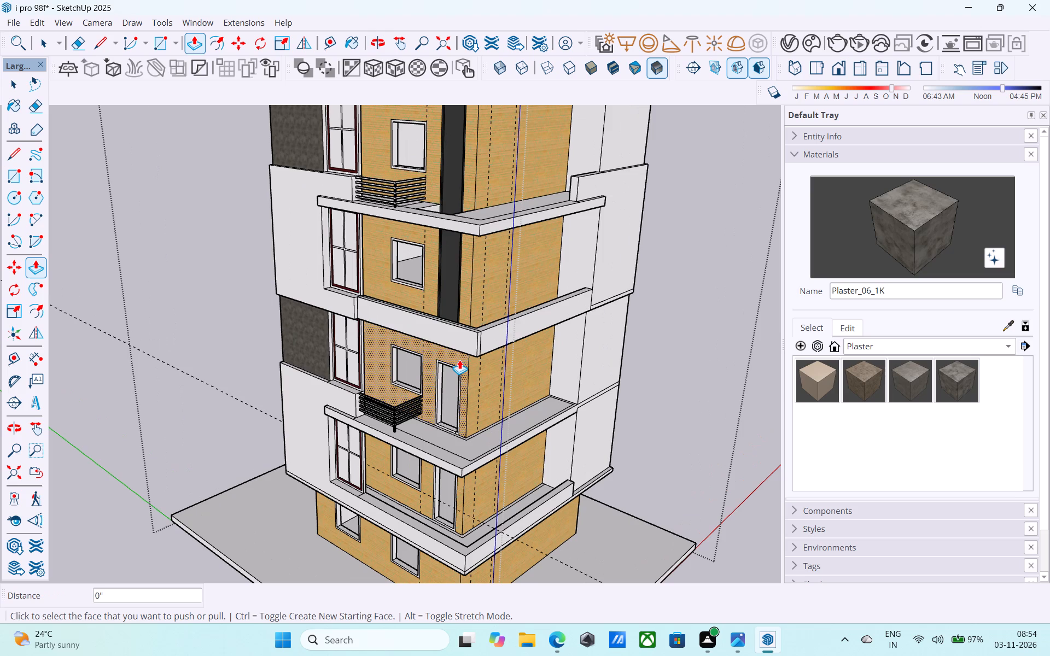
scroll(402, 319, up, 5)
double_click(402, 319)
Draw a vertical line down the front parapet's inner face, from the corner beside the window wall to the balcony floor.
middle_drag(402, 319, 216, 361)
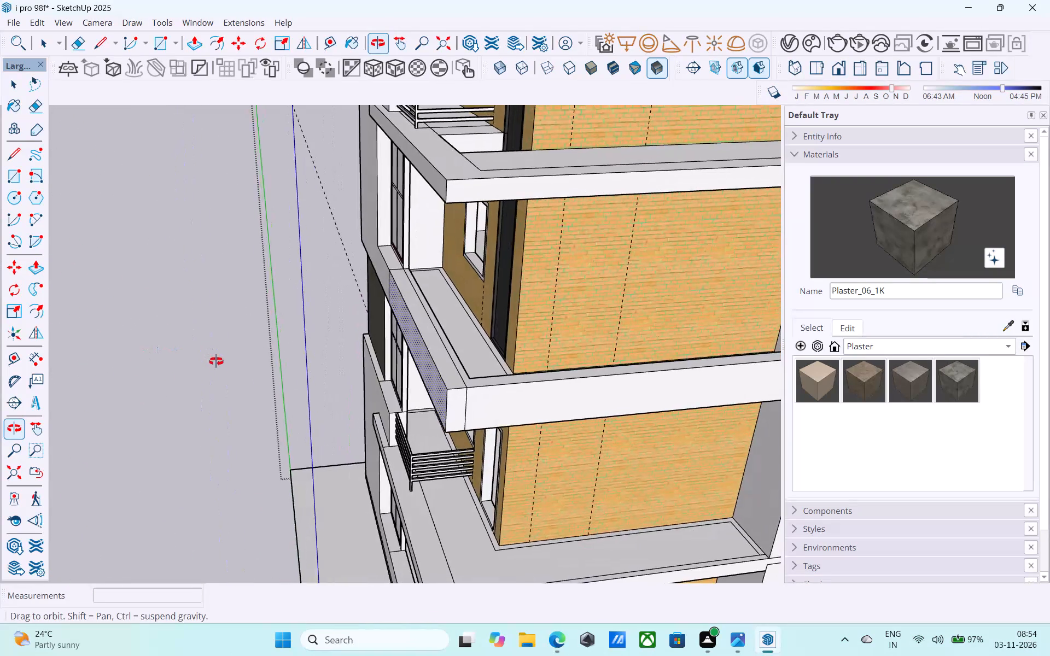
middle_drag(216, 361, 242, 371)
scroll(251, 361, down, 6)
middle_drag(251, 361, 249, 360)
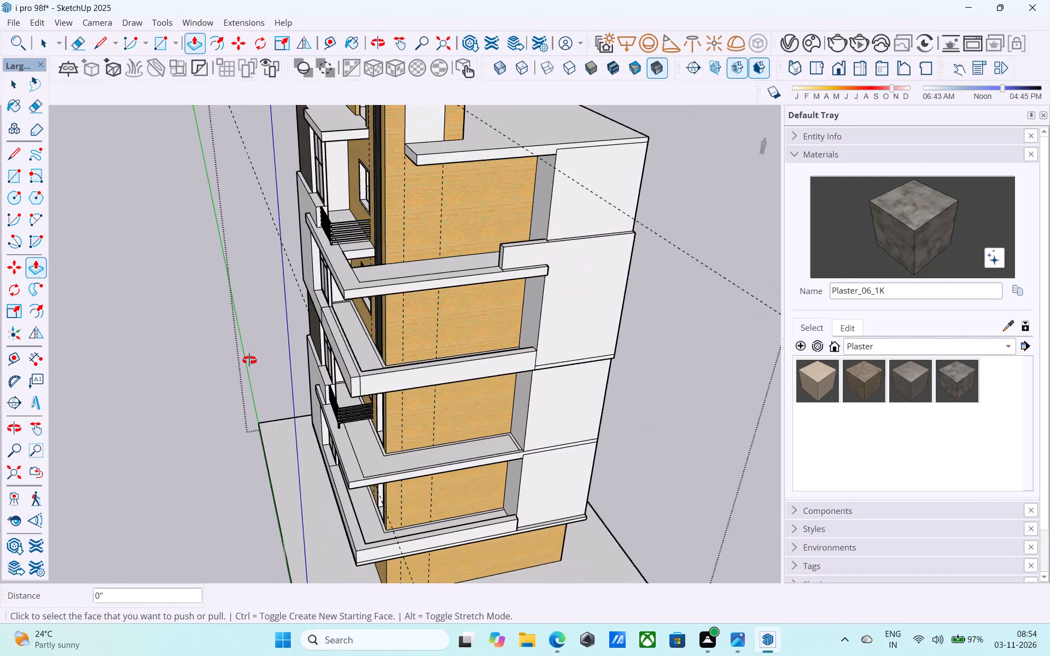
middle_drag(249, 360, 240, 368)
scroll(292, 378, up, 6)
middle_drag(357, 346, 193, 313)
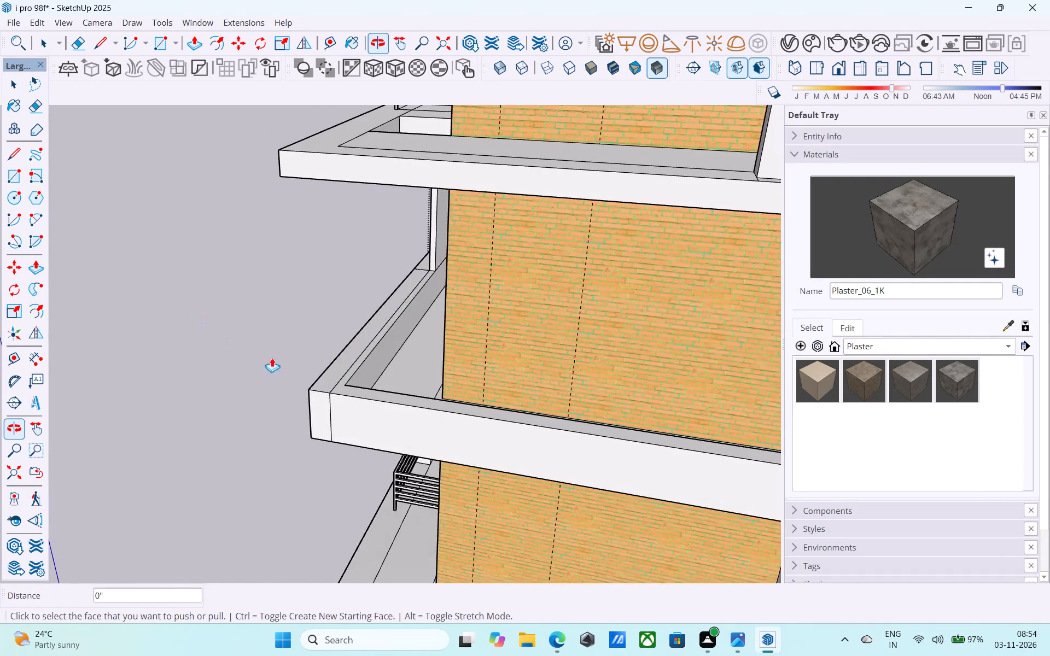
scroll(351, 377, up, 5)
key(space)
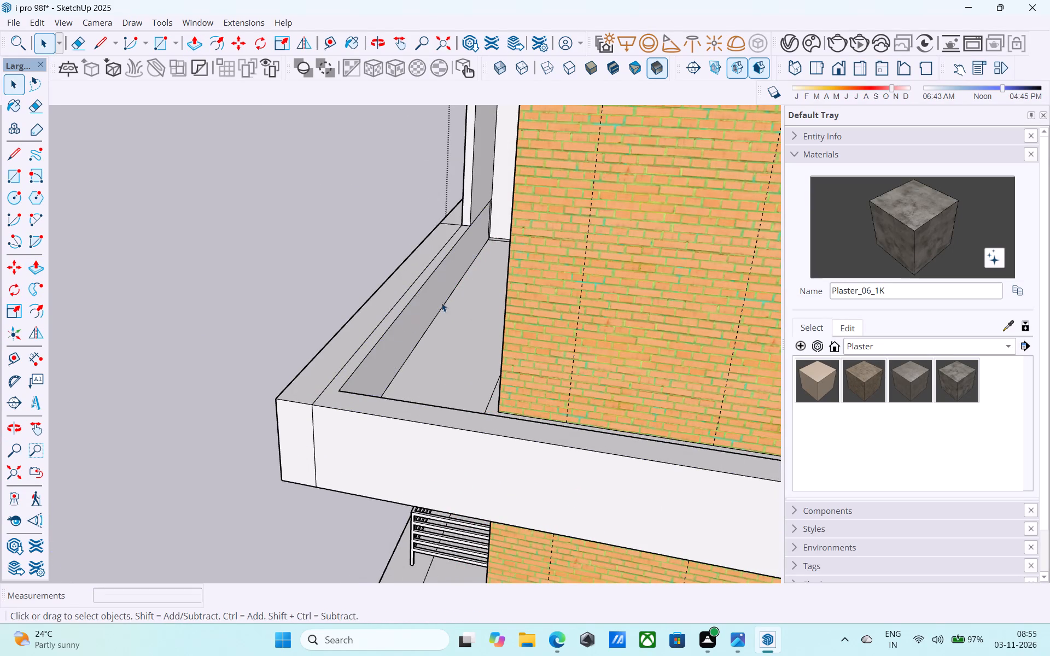
middle_drag(447, 295, 445, 283)
scroll(466, 219, up, 4)
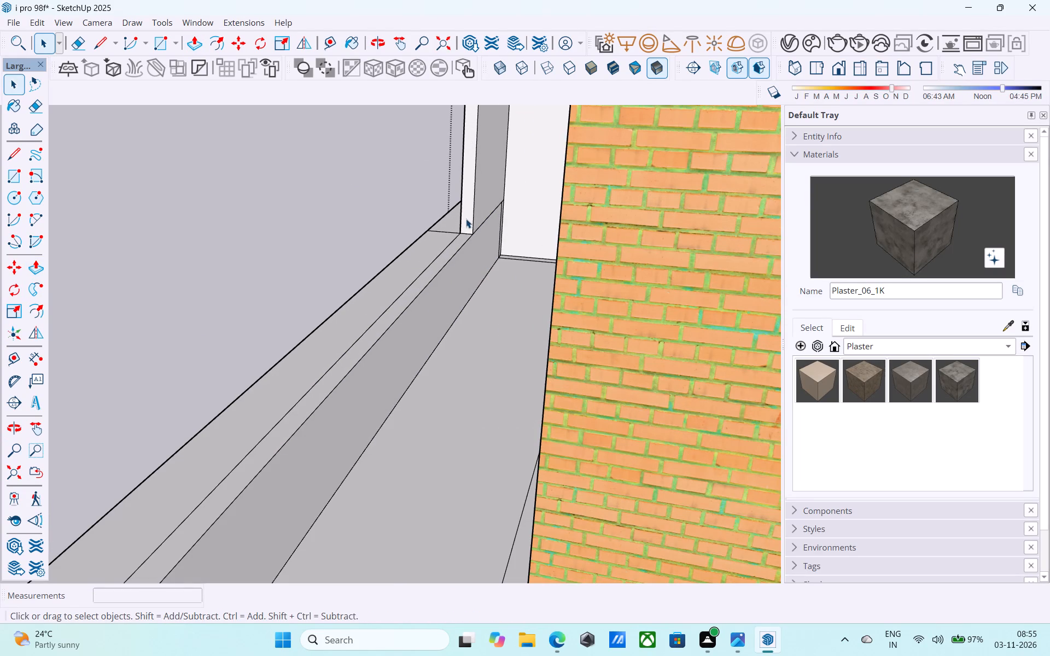
key(l)
click(476, 234)
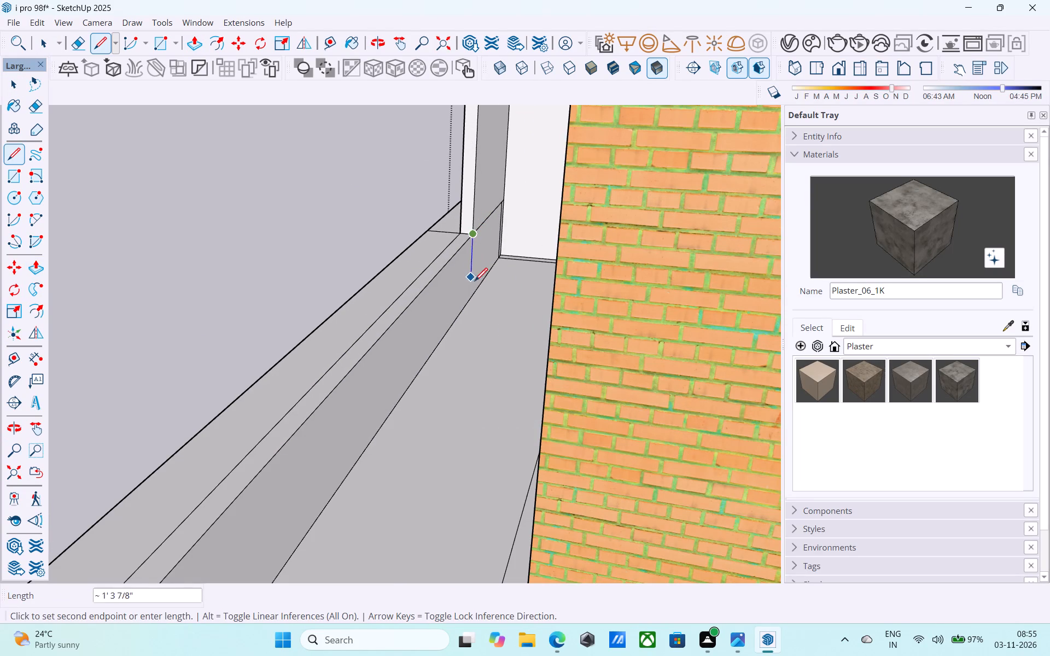
click(469, 297)
key(space)
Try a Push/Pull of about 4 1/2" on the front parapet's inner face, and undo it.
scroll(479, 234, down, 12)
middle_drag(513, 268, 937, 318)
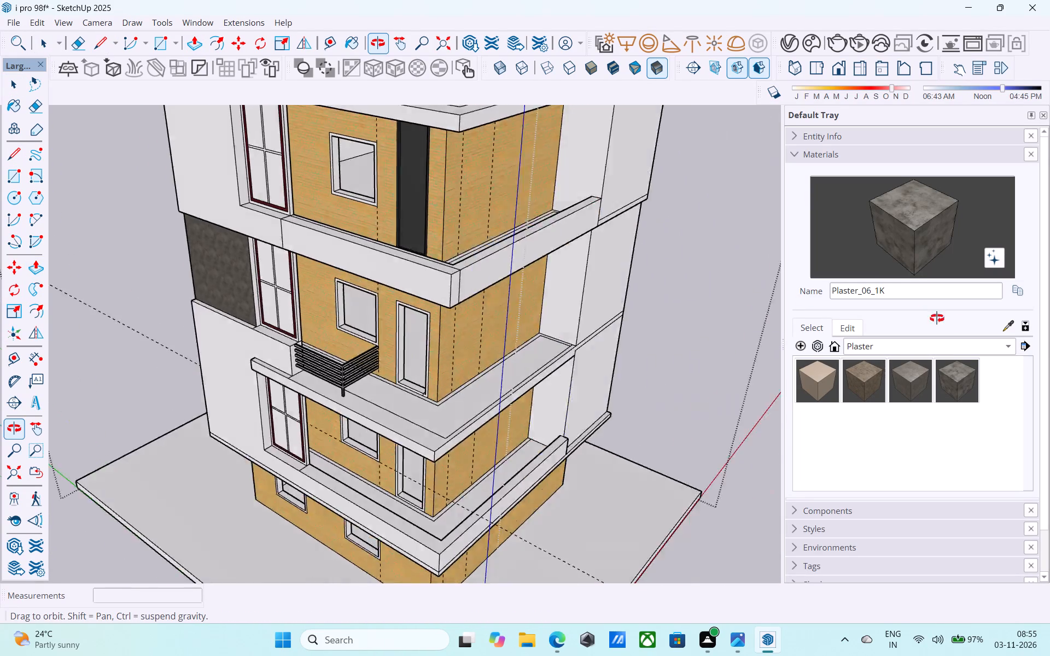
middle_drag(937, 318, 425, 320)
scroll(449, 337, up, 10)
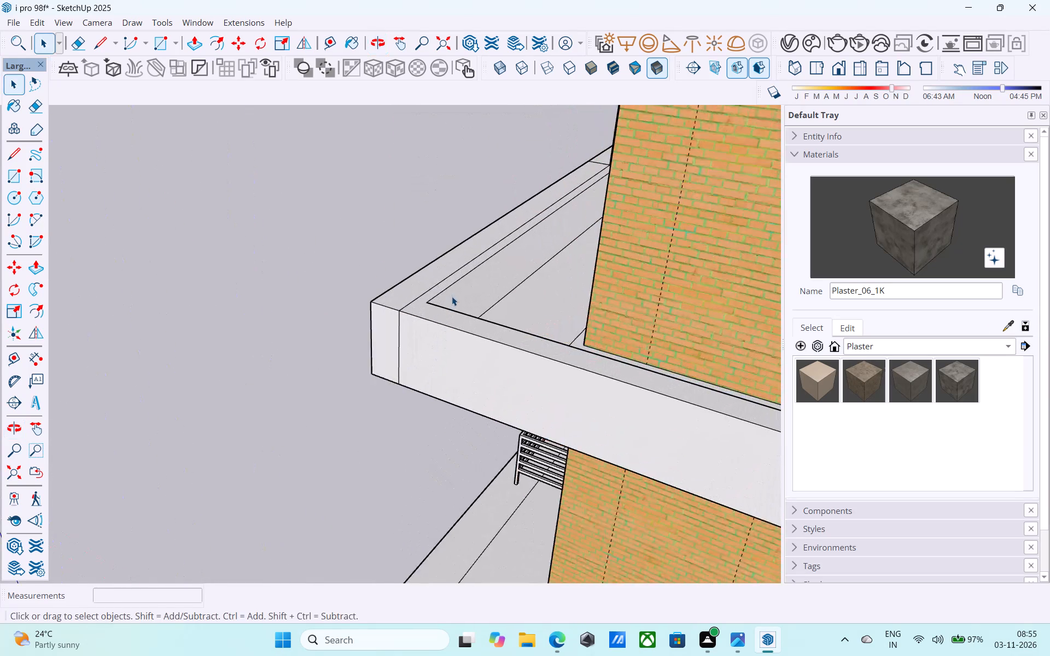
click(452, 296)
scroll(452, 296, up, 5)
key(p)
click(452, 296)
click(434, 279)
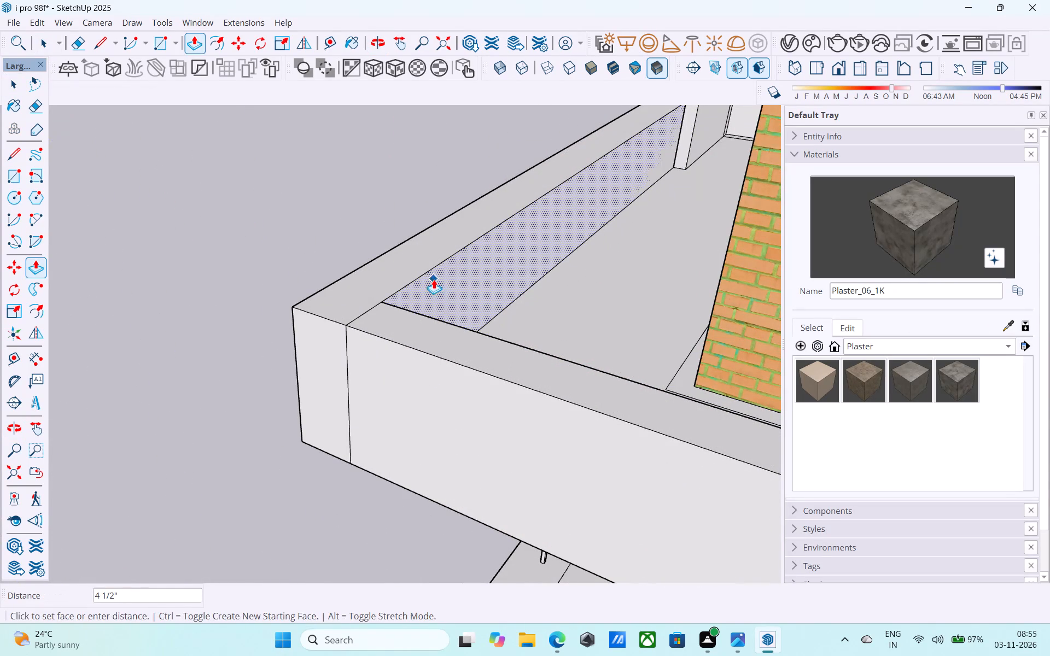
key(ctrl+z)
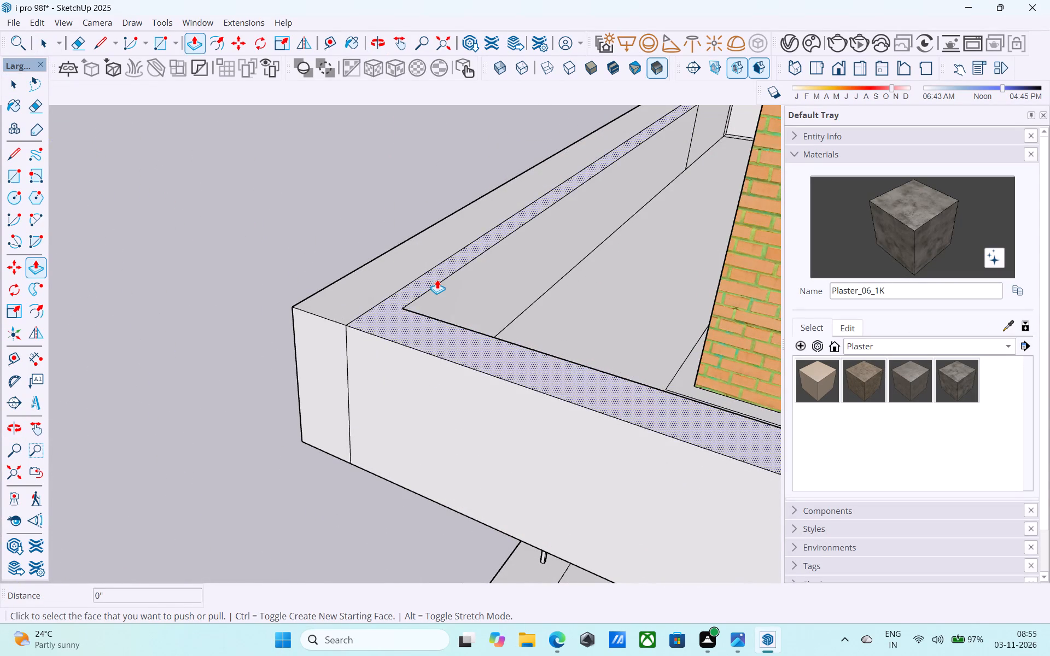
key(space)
Erase the lengthwise seam line on the top of the front parapet.
middle_drag(457, 269, 457, 326)
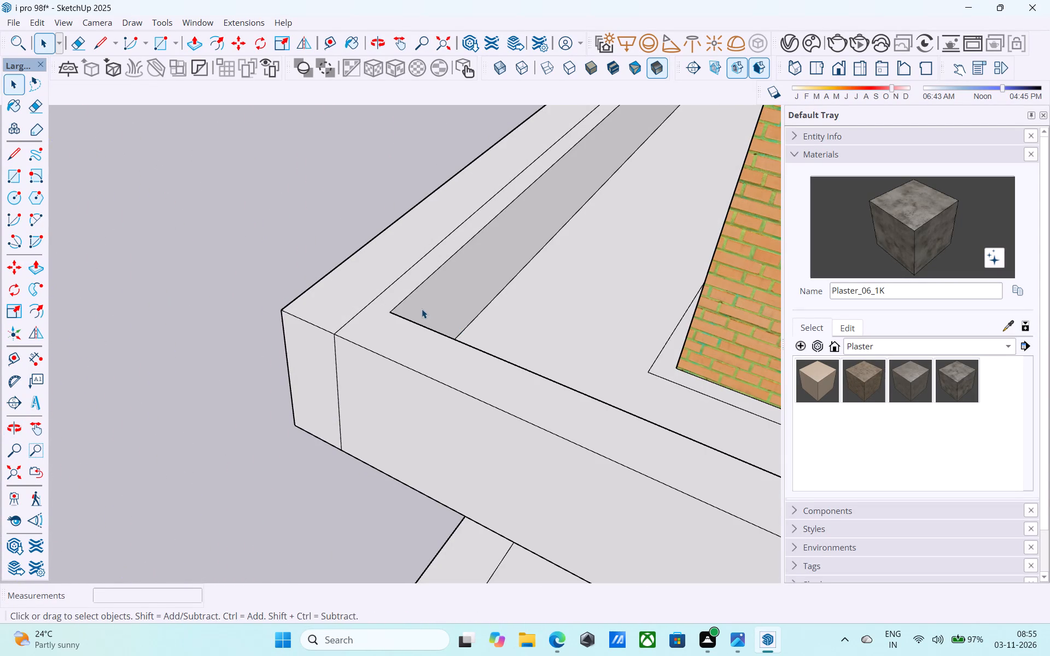
key(e)
drag(398, 270, 409, 277)
key(space)
Push/Pull the front parapet's inner face 1' toward its outer face to thin the parapet.
click(452, 315)
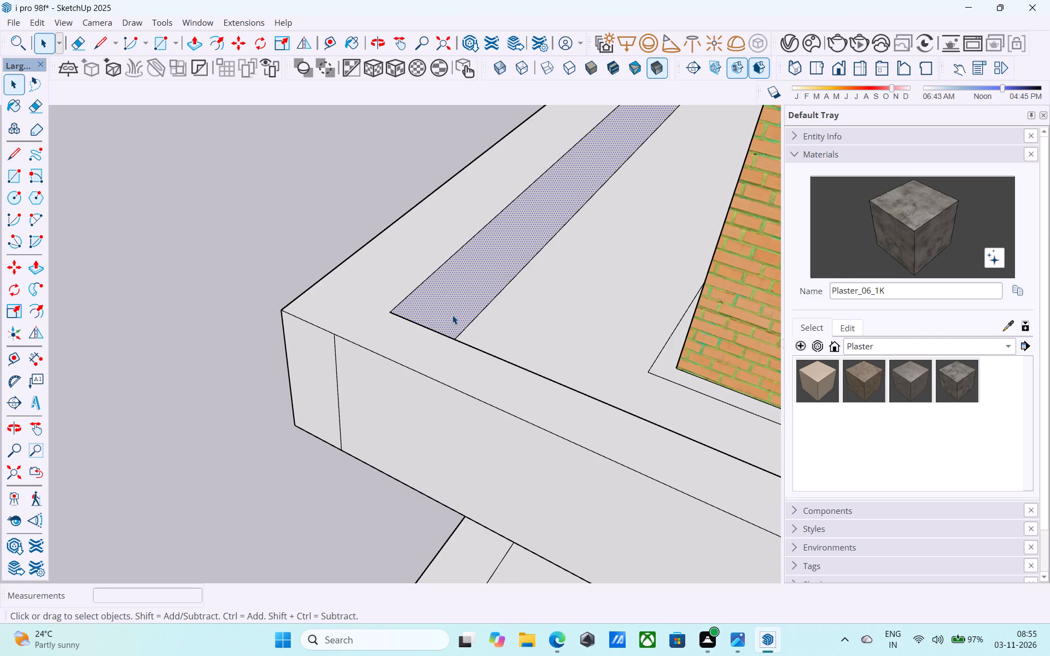
key(p)
click(452, 315)
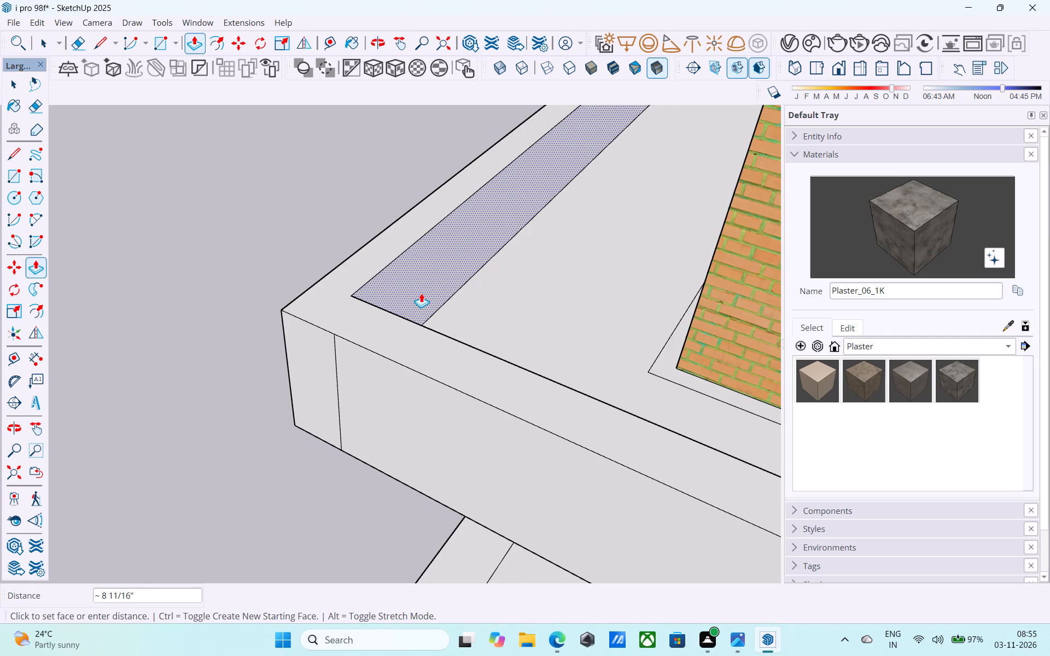
text(1')
key(Return)
key(space)
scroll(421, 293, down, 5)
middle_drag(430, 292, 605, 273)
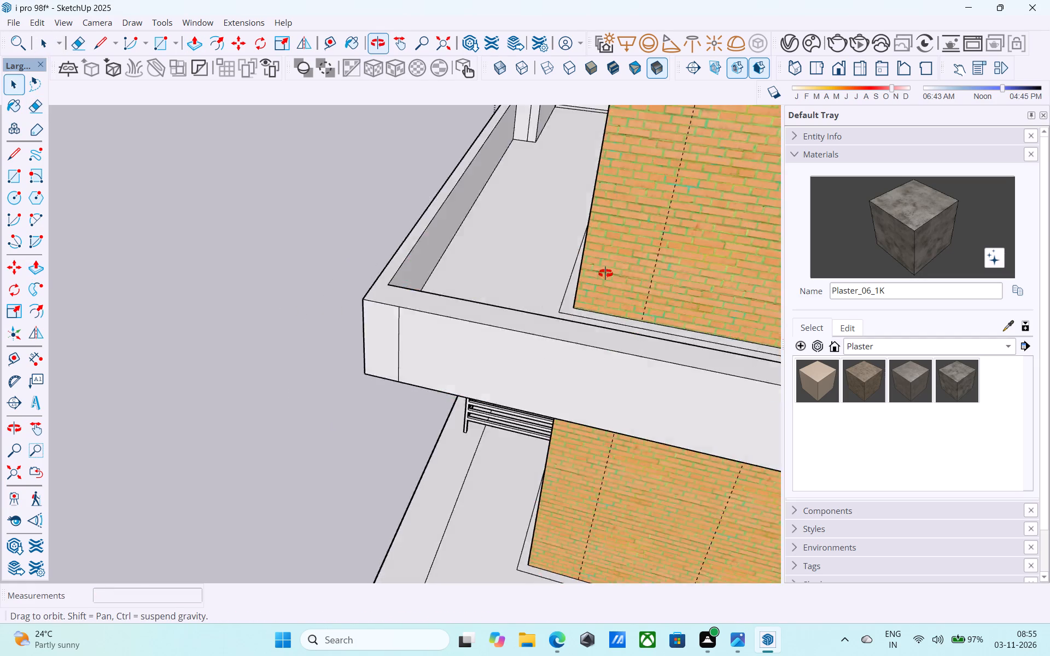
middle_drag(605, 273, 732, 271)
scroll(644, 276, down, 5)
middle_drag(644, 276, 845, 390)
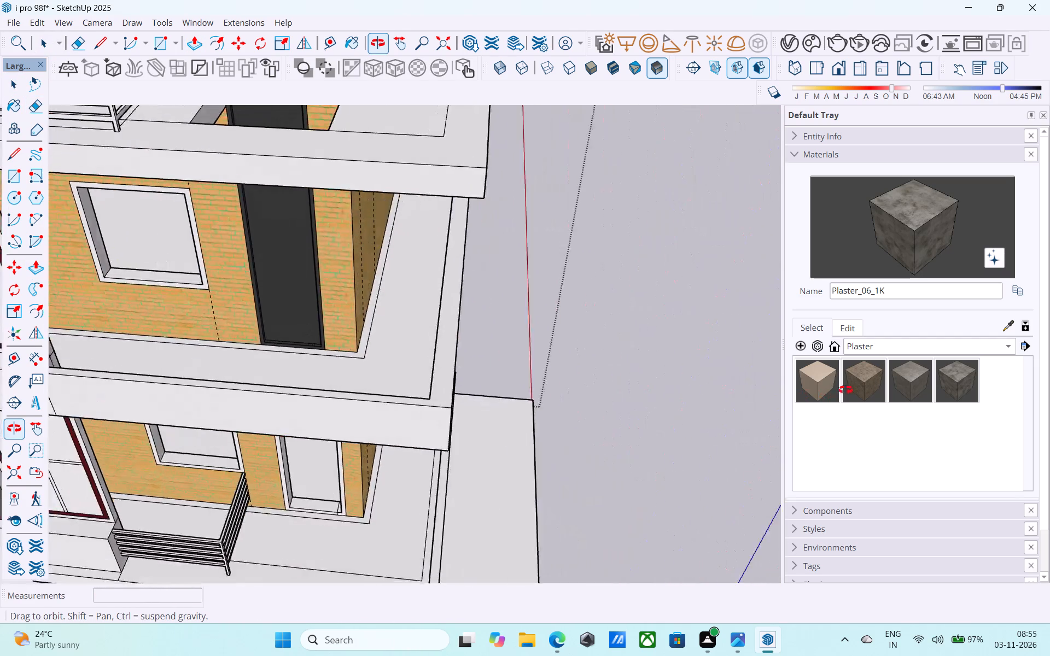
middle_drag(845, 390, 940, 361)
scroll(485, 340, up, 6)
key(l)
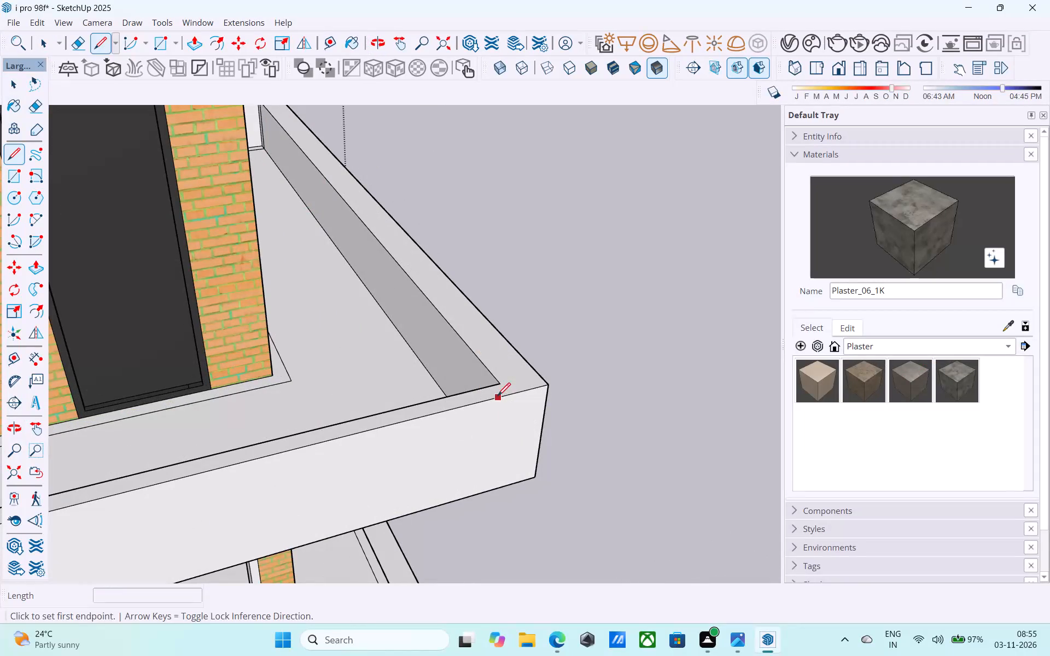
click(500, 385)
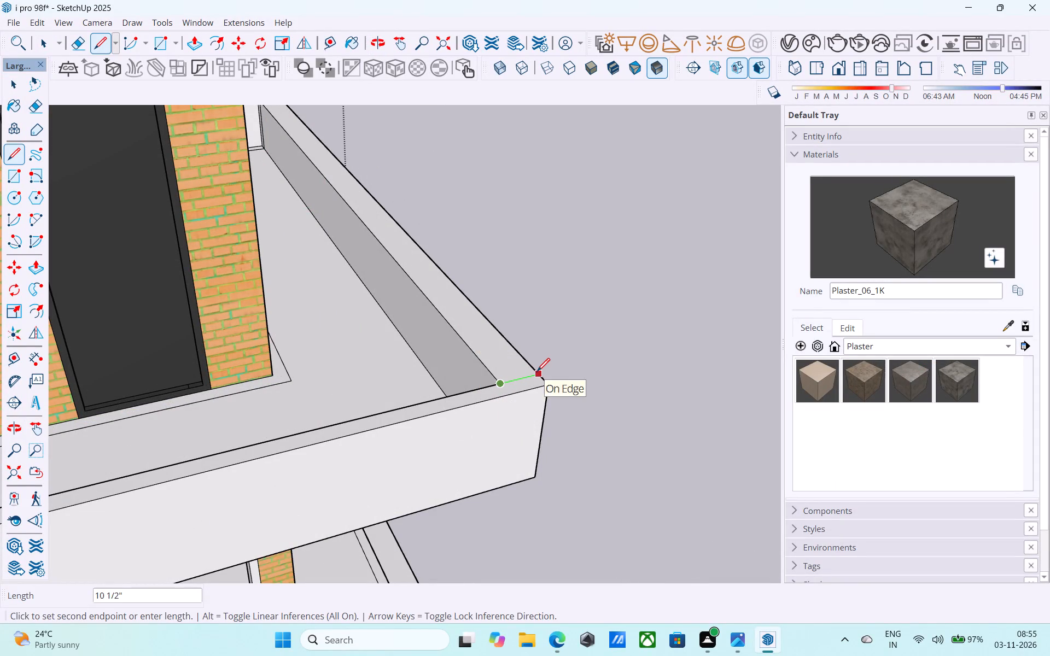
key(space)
Push/Pull the inner face of the side parapet 6".
click(458, 358)
key(p)
click(456, 358)
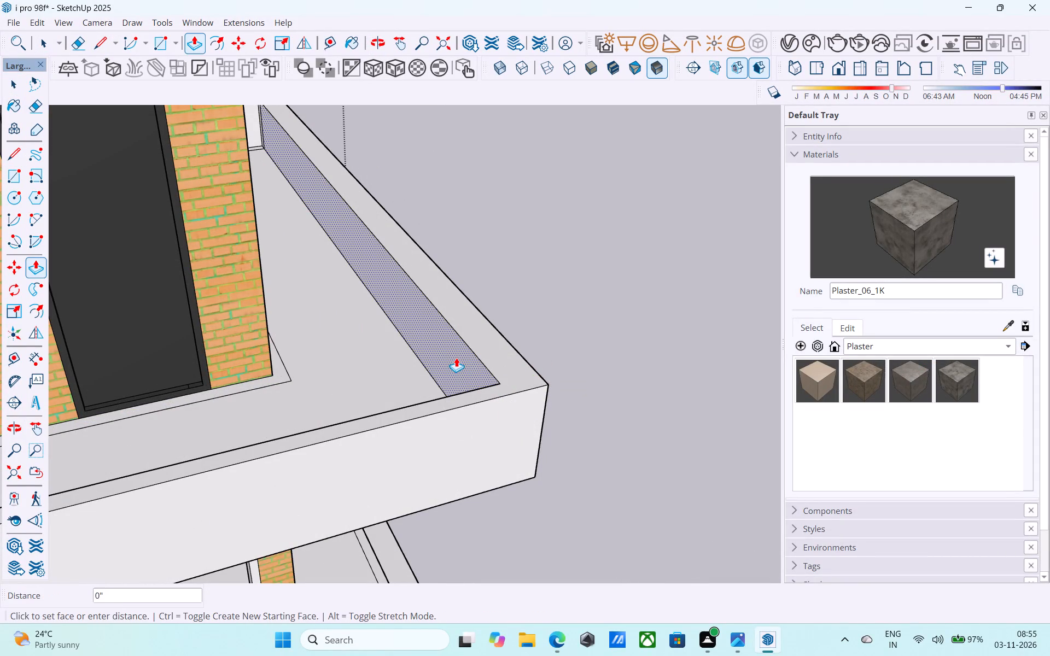
key(6)
key(shift+quotedbl)
key(Return)
key(space)
Erase the seam between the front parapet and the white front wall, and the vertical seam near the parapet's outer corner.
scroll(468, 354, down, 4)
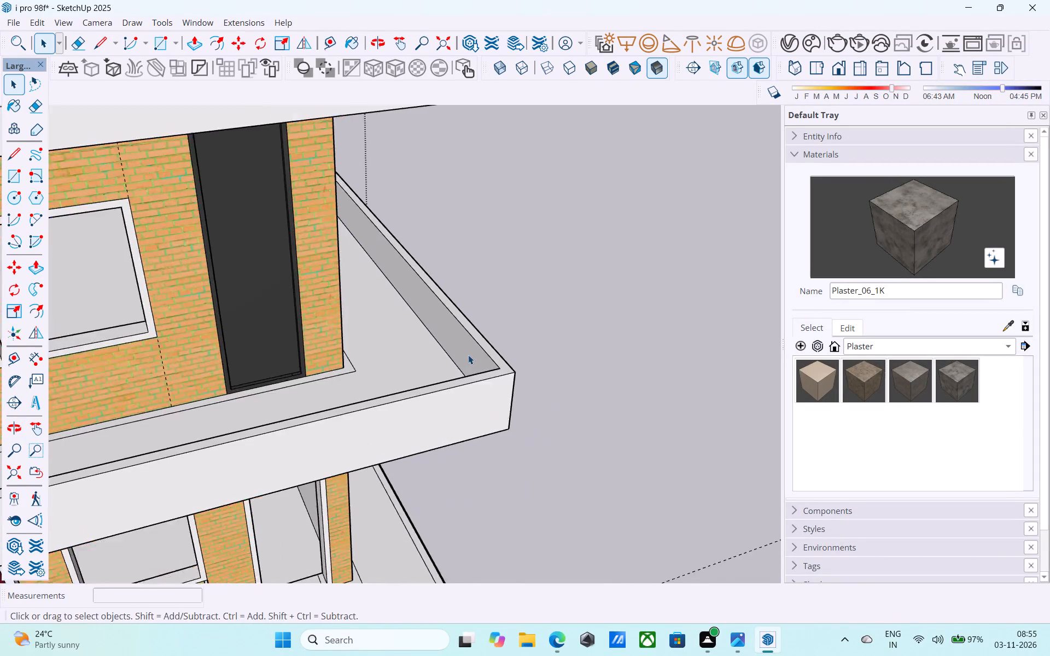
scroll(468, 355, down, 2)
middle_drag(468, 355, 226, 273)
scroll(226, 261, down, 6)
middle_drag(433, 277, 447, 239)
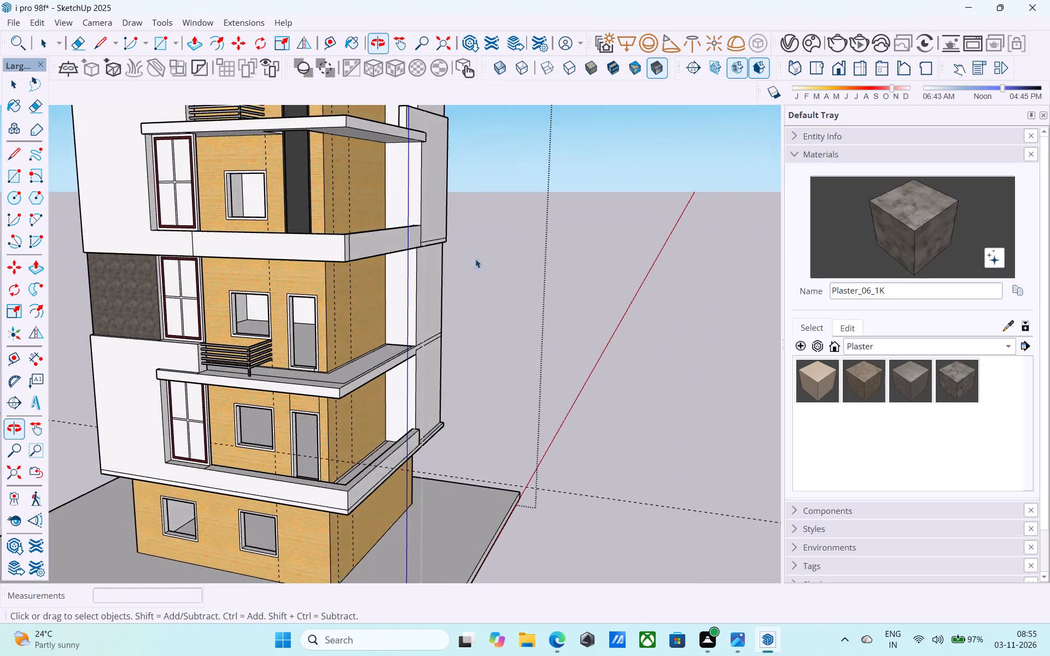
scroll(482, 262, down, 5)
middle_drag(497, 276, 403, 292)
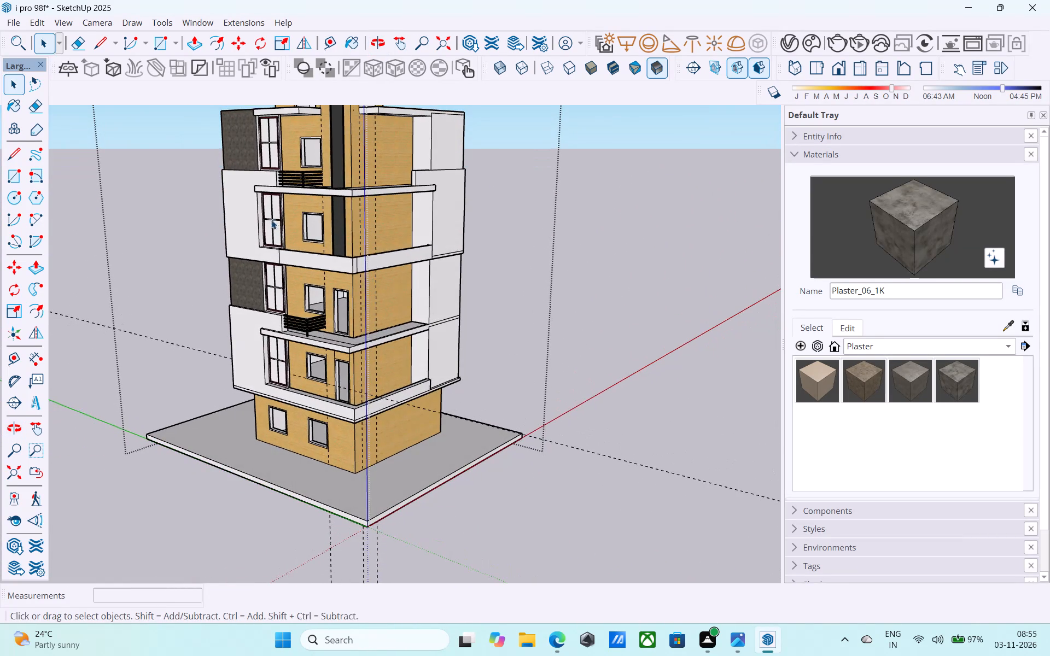
scroll(266, 256, up, 11)
key(e)
click(272, 188)
scroll(240, 203, down, 3)
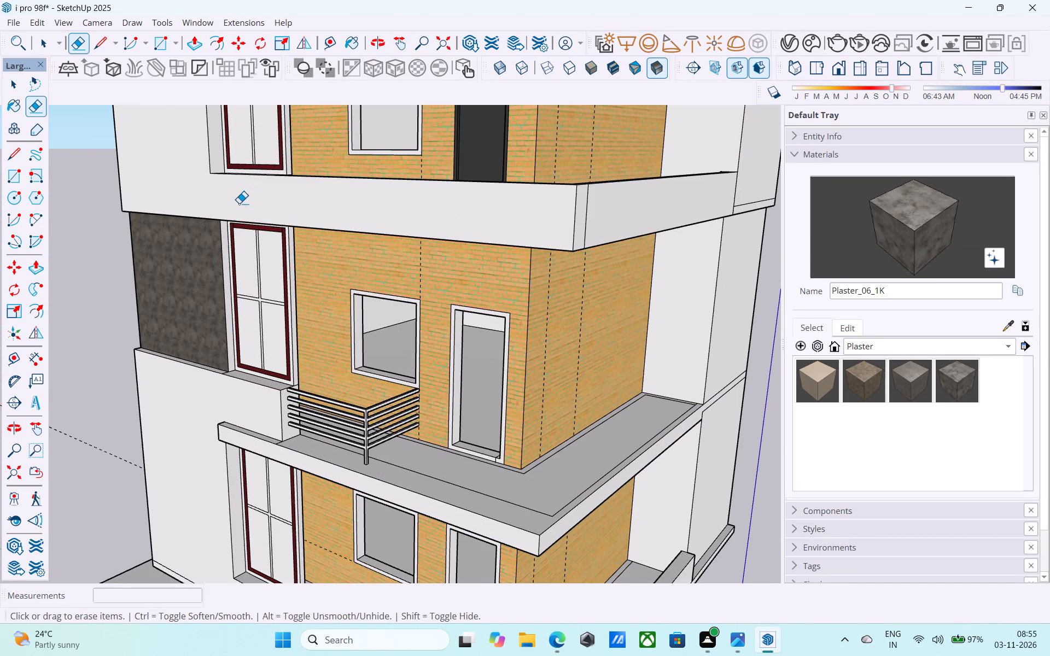
scroll(239, 203, down, 3)
scroll(422, 235, up, 5)
click(435, 211)
scroll(649, 177, down, 7)
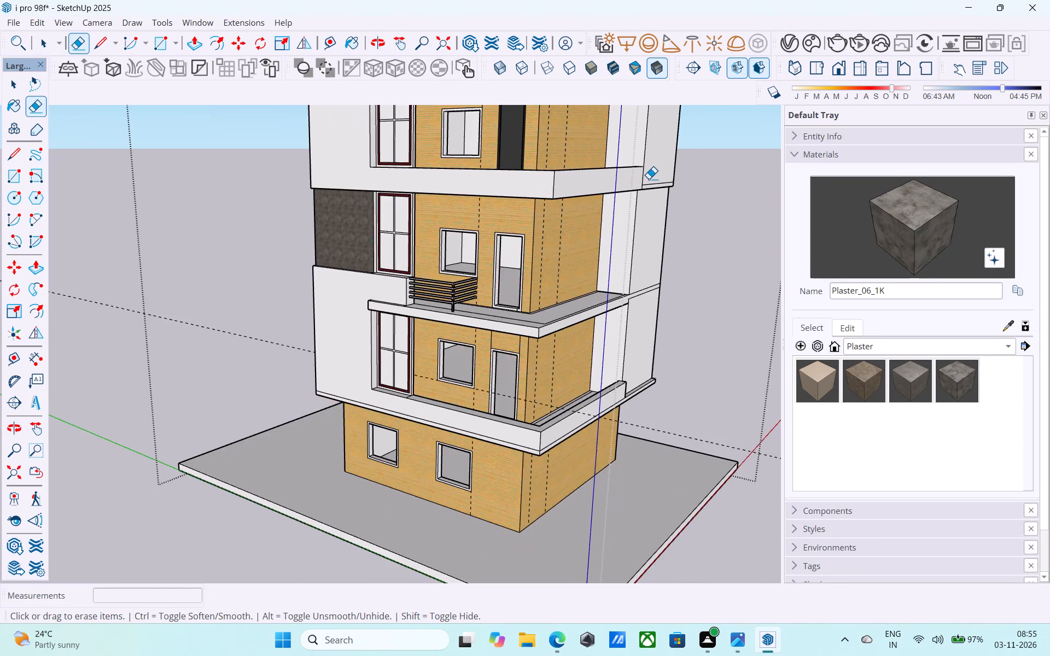
Erase the leftover vertical and horizontal seam edges where the side parapet meets the white side wall panel.
middle_drag(649, 179, 558, 204)
scroll(596, 225, up, 10)
drag(584, 199, 587, 190)
drag(574, 191, 533, 195)
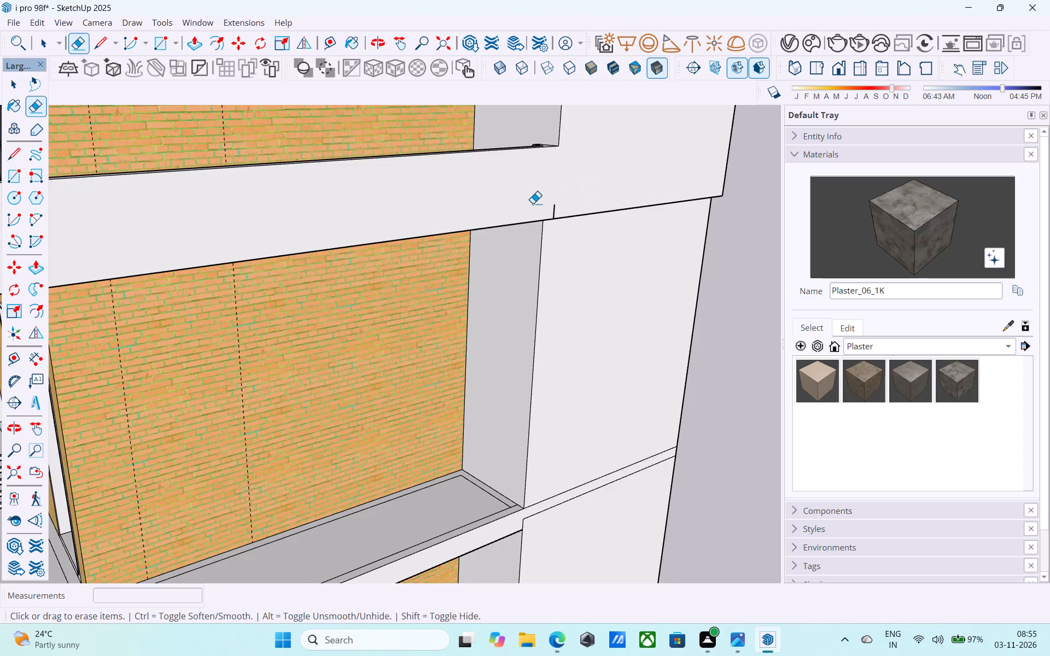
scroll(533, 203, down, 2)
scroll(551, 208, up, 4)
drag(541, 207, 556, 205)
scroll(557, 206, down, 15)
key(space)
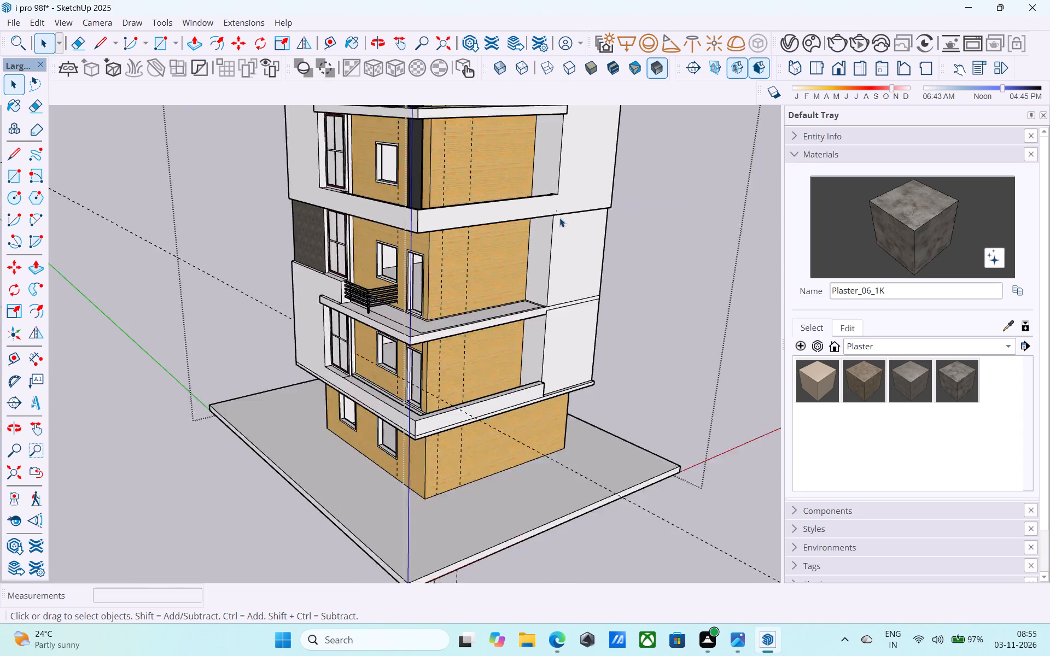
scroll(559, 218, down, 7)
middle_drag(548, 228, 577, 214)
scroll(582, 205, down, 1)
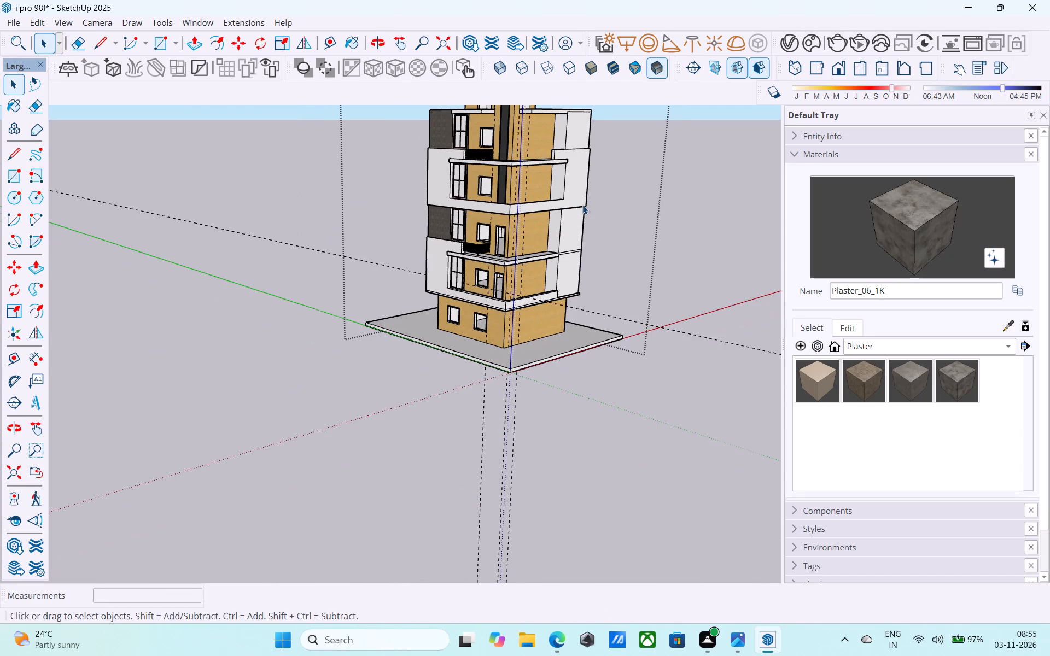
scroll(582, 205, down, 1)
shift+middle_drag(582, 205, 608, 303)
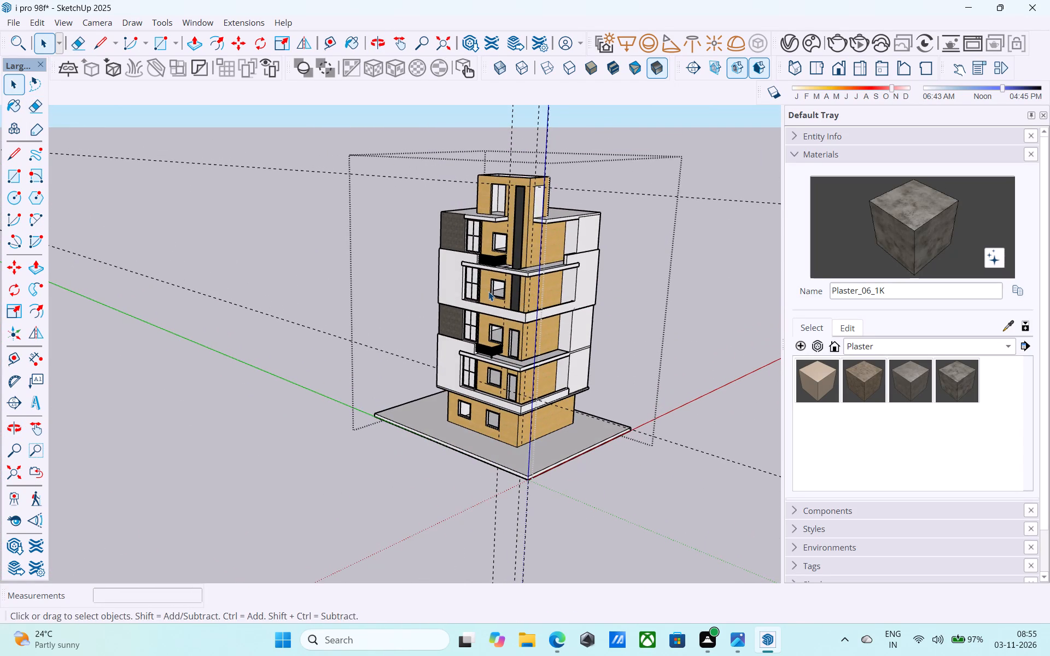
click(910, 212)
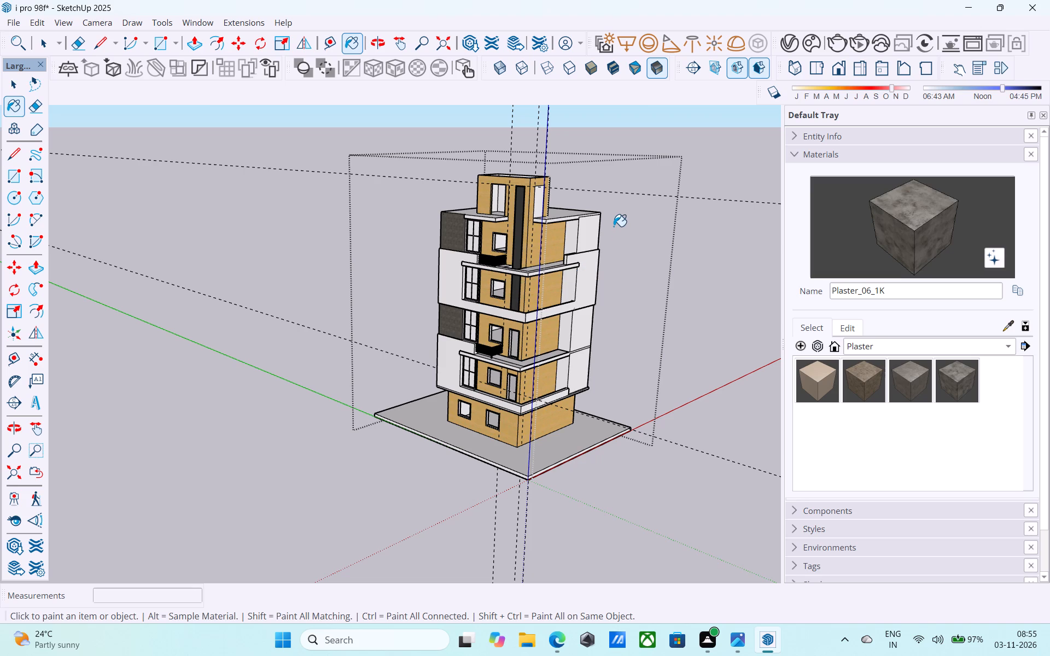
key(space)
Draw a 15' 6" vertical line down the raised white side panel, from its top edge to its bottom edge.
middle_drag(614, 226, 602, 225)
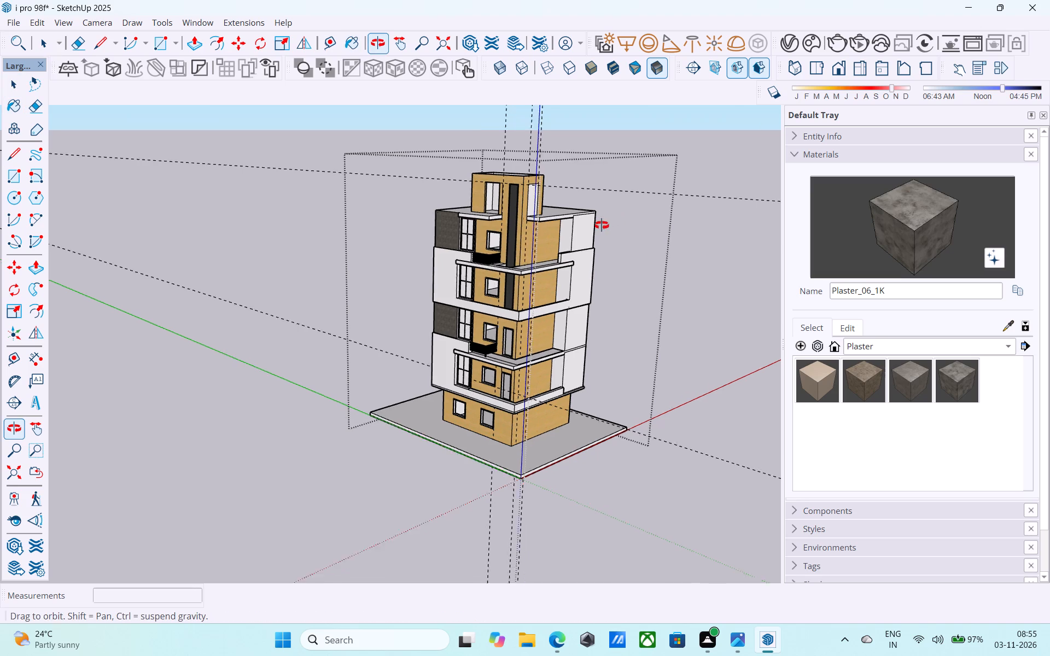
middle_drag(602, 225, 535, 223)
middle_drag(593, 315, 310, 313)
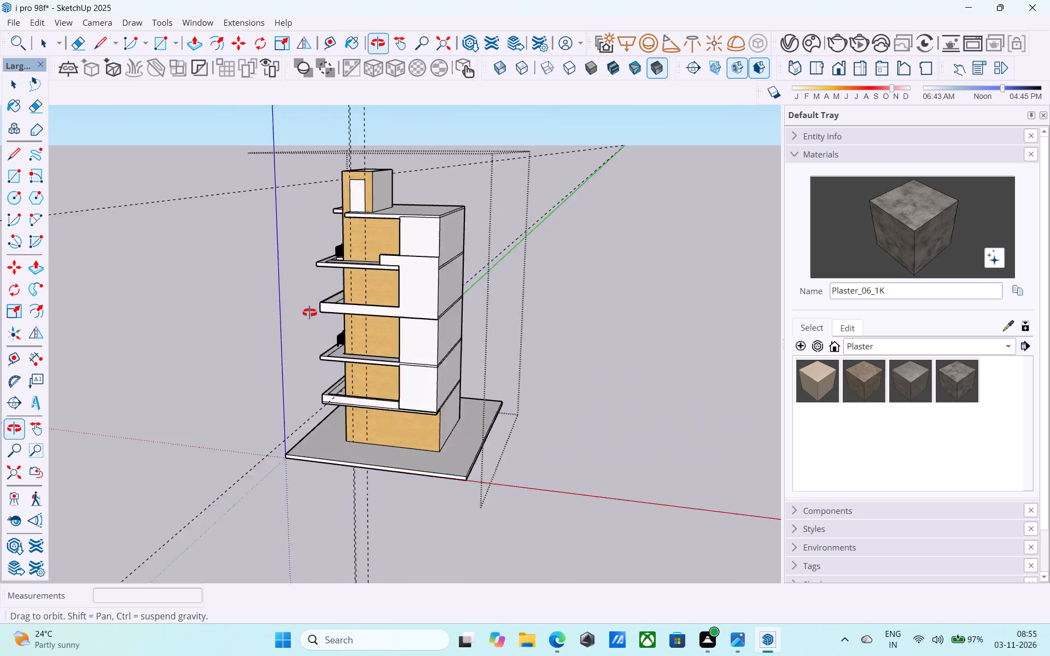
middle_drag(310, 313, 281, 312)
scroll(413, 254, up, 13)
middle_drag(382, 274, 370, 409)
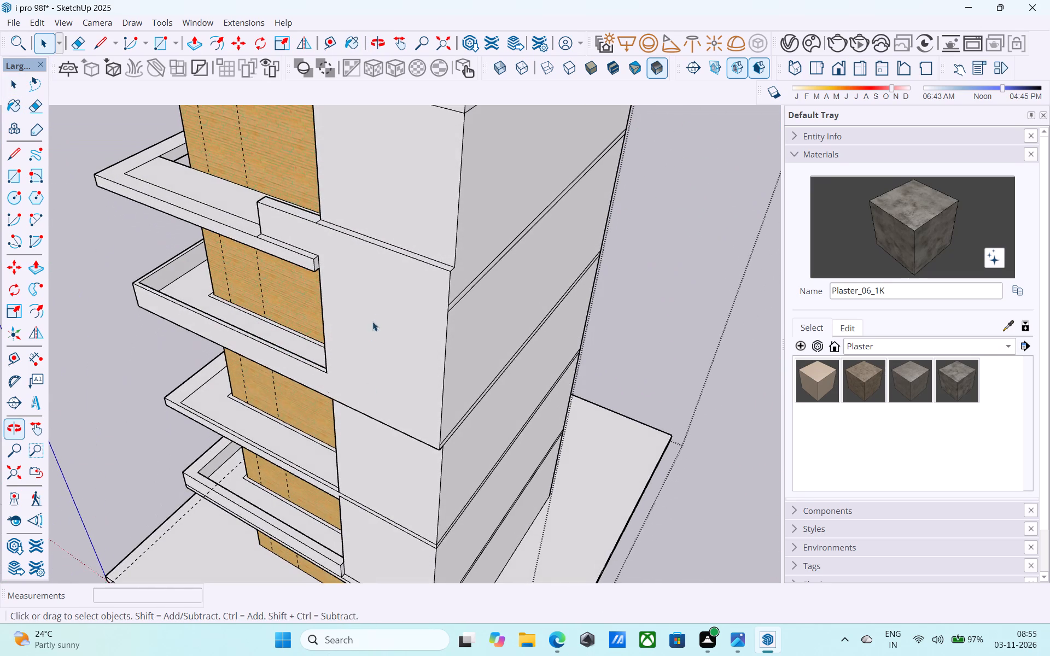
middle_drag(380, 299, 400, 280)
key(l)
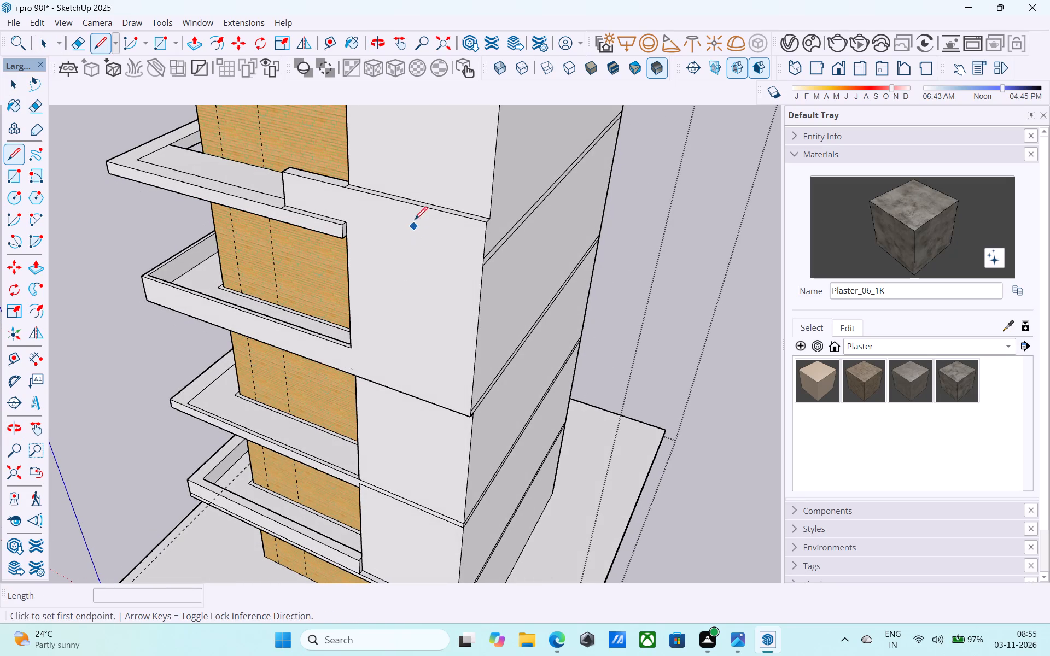
click(420, 204)
scroll(420, 203, down, 4)
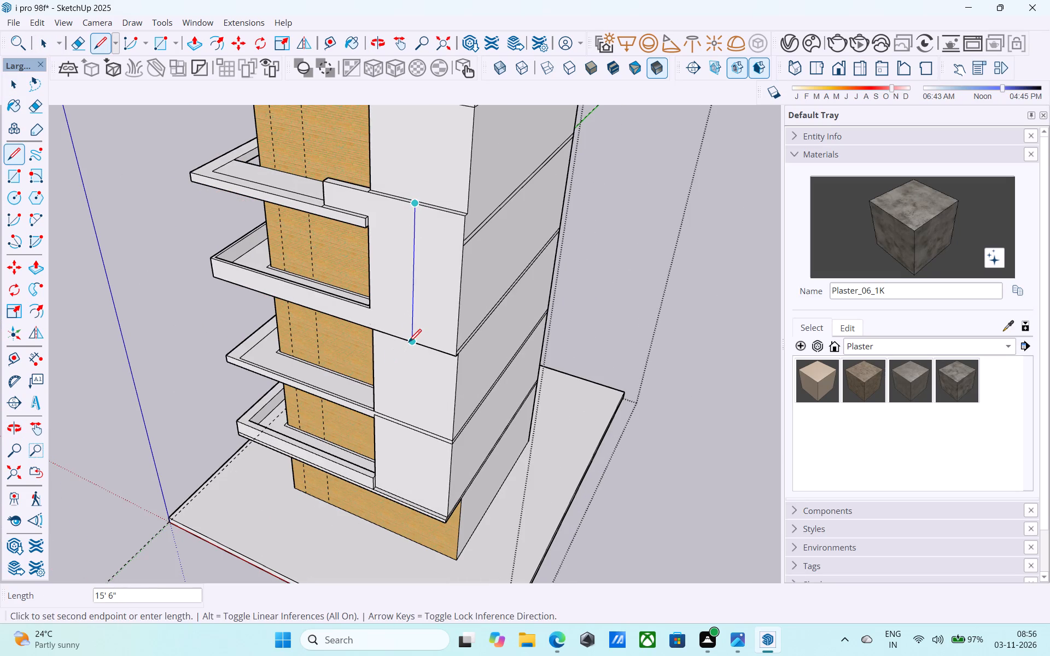
click(409, 343)
key(space)
Push/Pull the rear strip of the divided side panel inward 6".
click(432, 317)
key(p)
click(439, 284)
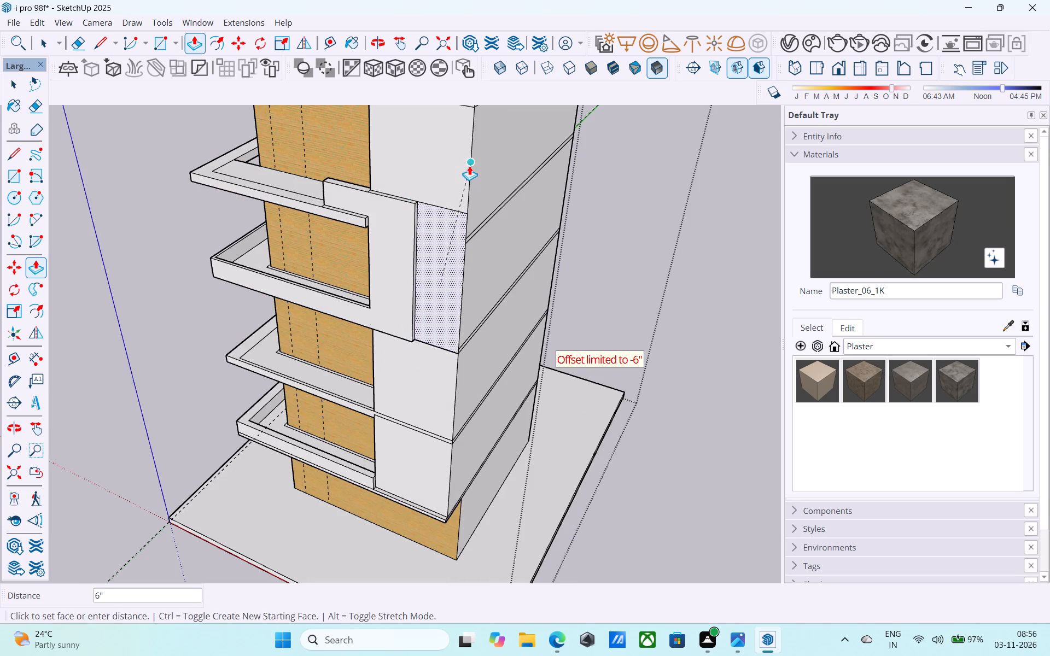
click(469, 166)
key(space)
Erase the horizontal seams above and below the pushed-back strip of the white side panel.
key(e)
drag(438, 195, 437, 238)
drag(439, 343, 441, 344)
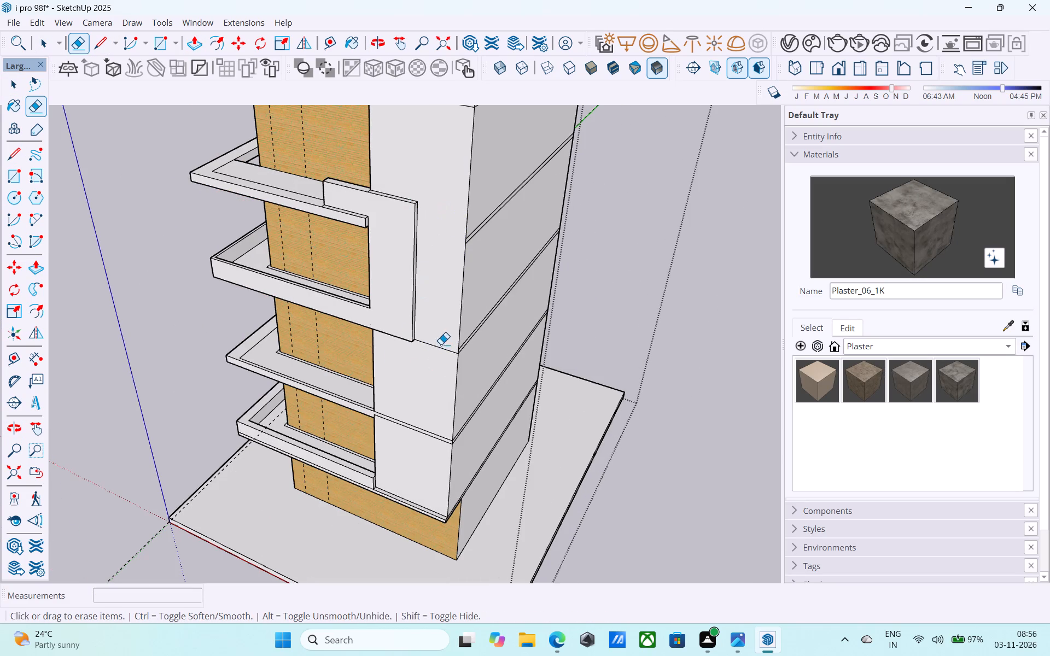
drag(441, 344, 443, 364)
key(space)
Draw a short vertical line across the edge of the second-lowest slab where it meets the white side panel.
scroll(422, 377, down, 4)
middle_drag(422, 376, 436, 353)
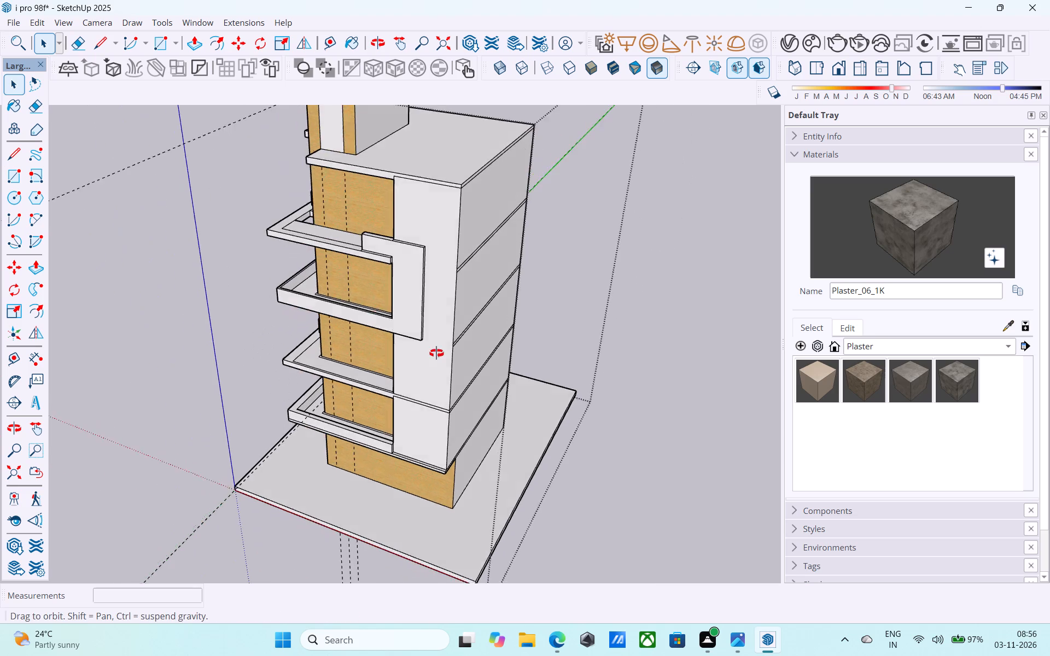
middle_drag(436, 353, 582, 263)
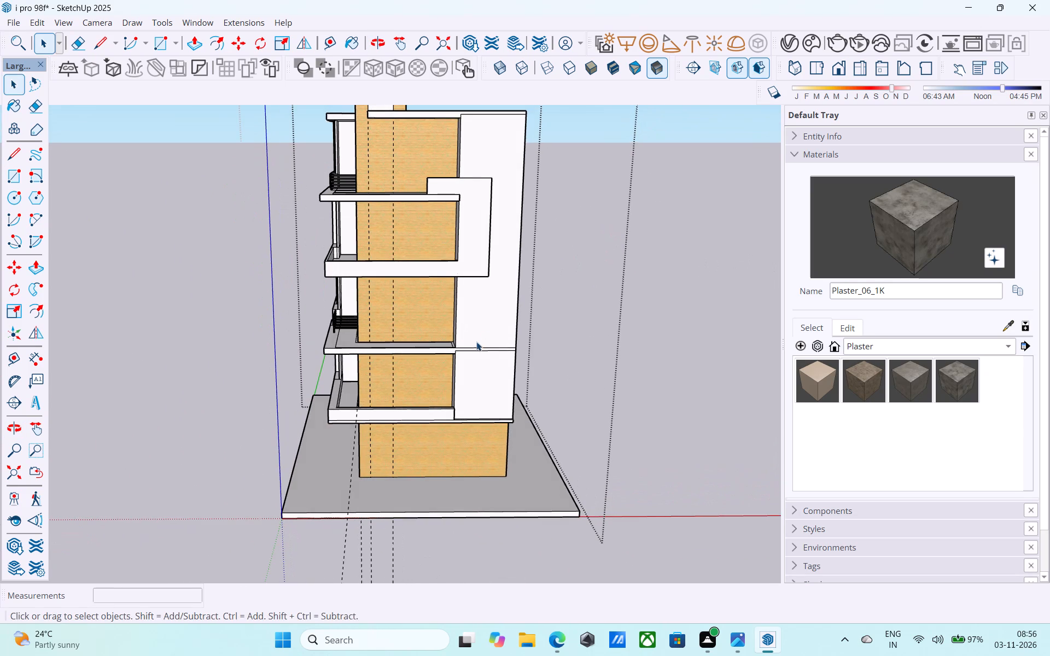
key(l)
scroll(474, 343, up, 11)
click(451, 348)
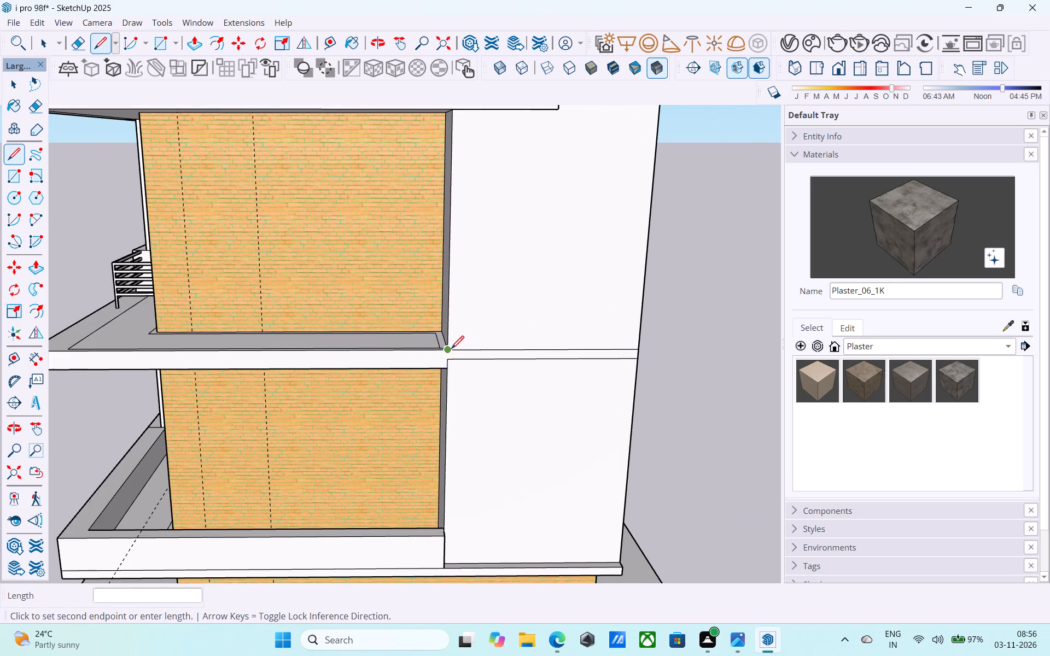
click(450, 362)
scroll(433, 297, down, 7)
key(space)
Draw a 6" vertical line across the lowest slab's edge, directly below the end of the side parapet.
scroll(433, 297, down, 6)
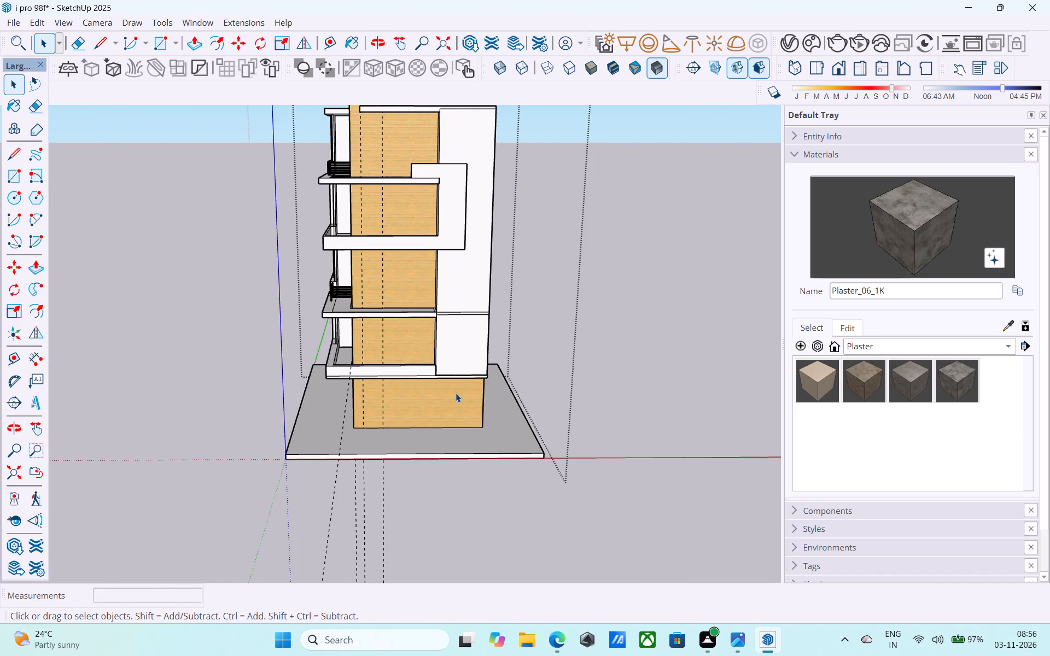
middle_drag(448, 389, 357, 385)
scroll(367, 392, up, 13)
middle_drag(429, 360, 411, 364)
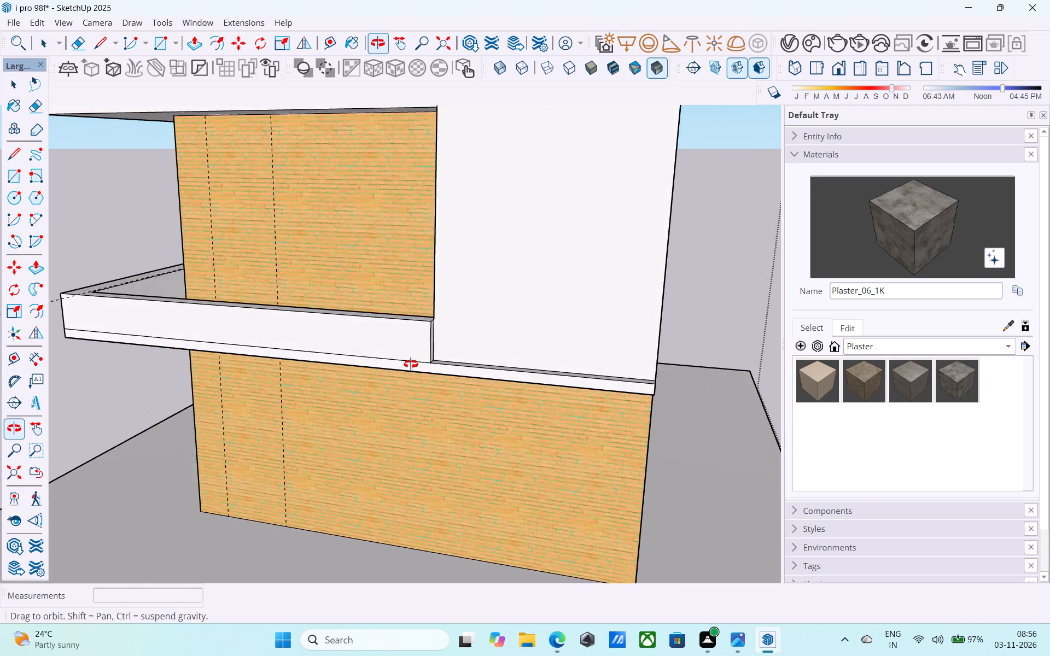
middle_drag(411, 364, 410, 365)
key(l)
scroll(424, 357, up, 9)
click(426, 364)
click(430, 391)
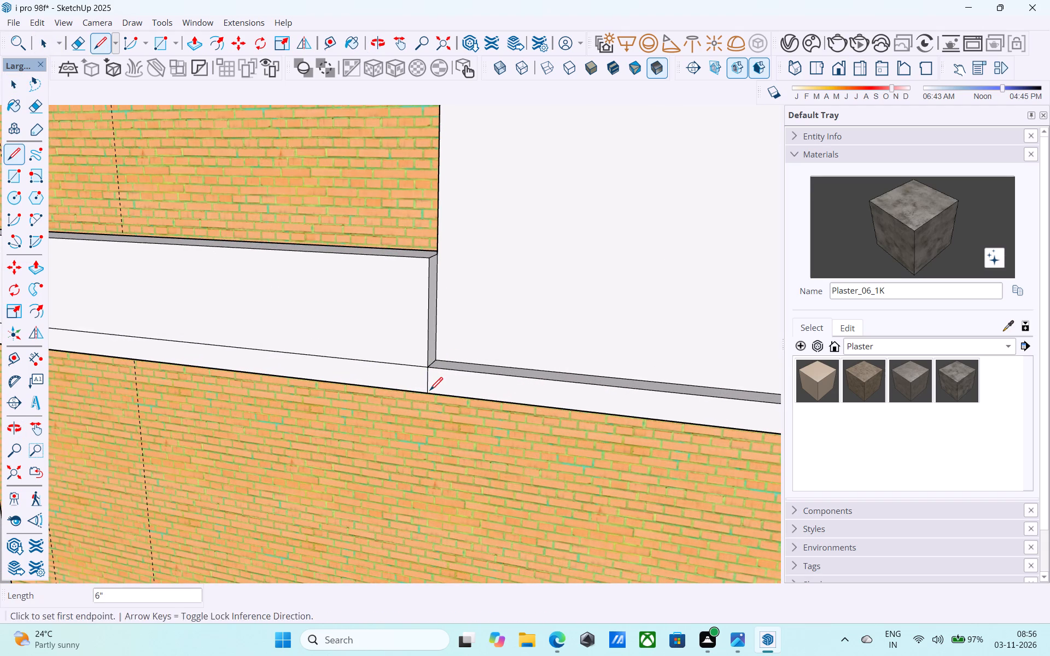
key(space)
Push/Pull the lowest slab's edge face below the white side panel inward until it is flush with the panel.
click(453, 387)
key(p)
click(453, 386)
click(515, 260)
key(space)
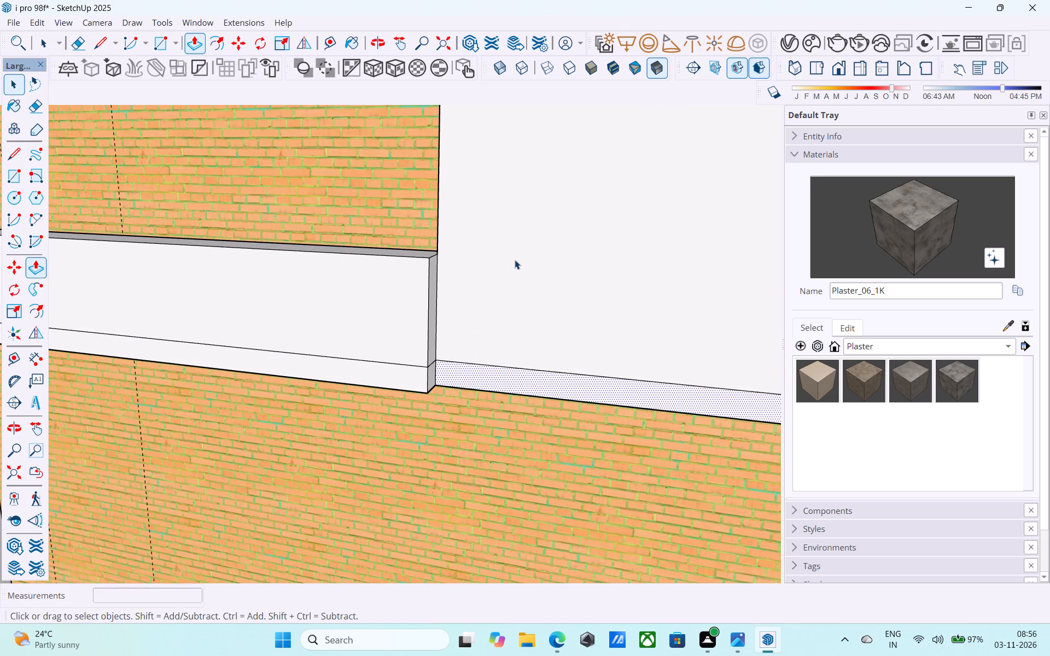
Erase the horizontal slab seams crossing the white side panel at the two lowest slabs.
scroll(515, 260, down, 3)
scroll(515, 260, up, 1)
scroll(515, 260, down, 1)
scroll(515, 260, up, 1)
scroll(515, 260, down, 2)
text(re)
click(524, 338)
scroll(517, 338, down, 6)
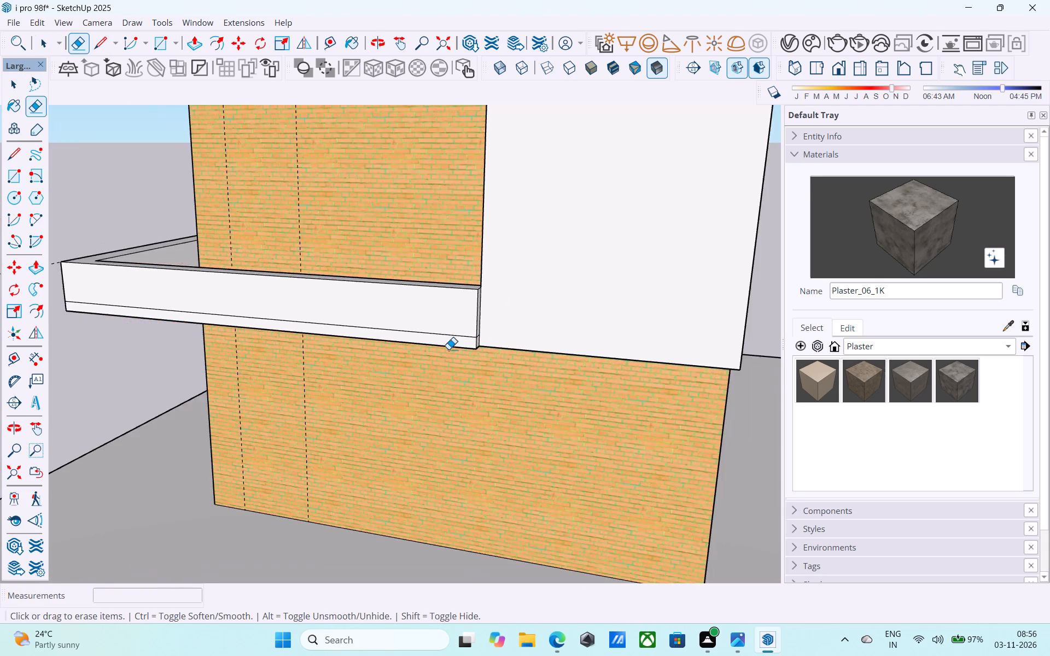
scroll(448, 349, down, 9)
drag(497, 235, 498, 262)
Examine the side and front facades from several angles to check the white panels and slab projections.
middle_drag(485, 280, 424, 370)
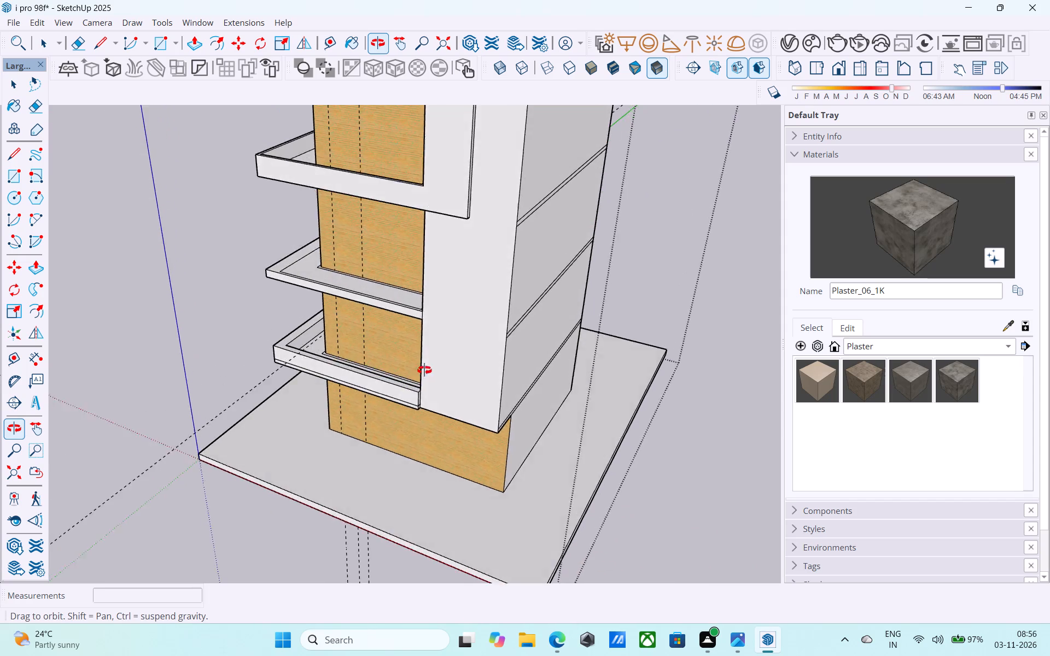
middle_drag(424, 370, 456, 331)
scroll(375, 370, down, 6)
middle_drag(347, 374, 674, 283)
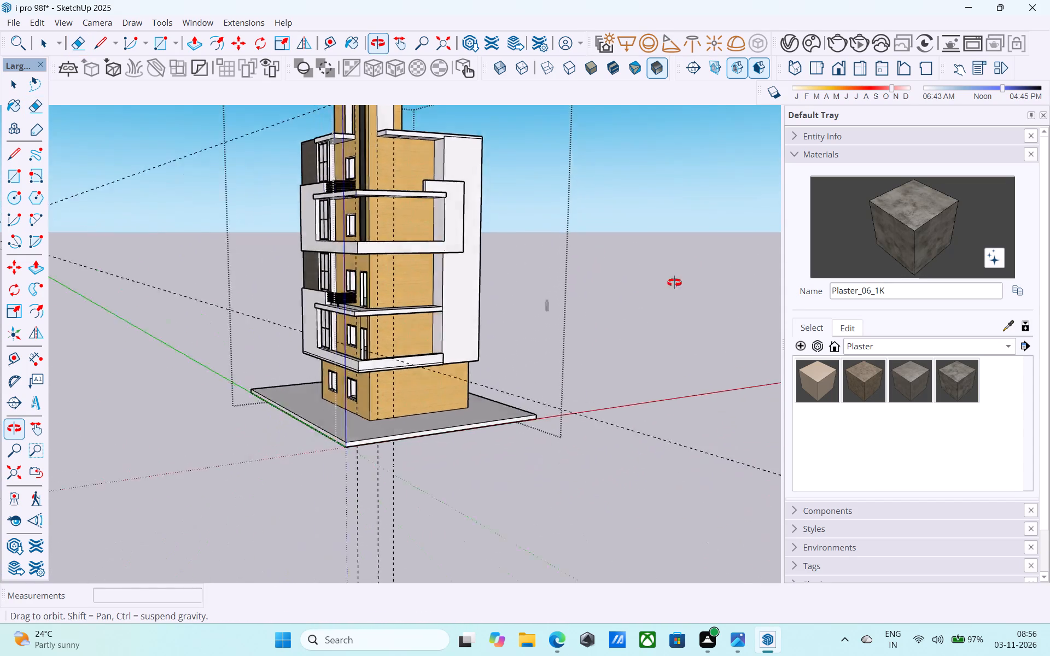
middle_drag(674, 283, 665, 260)
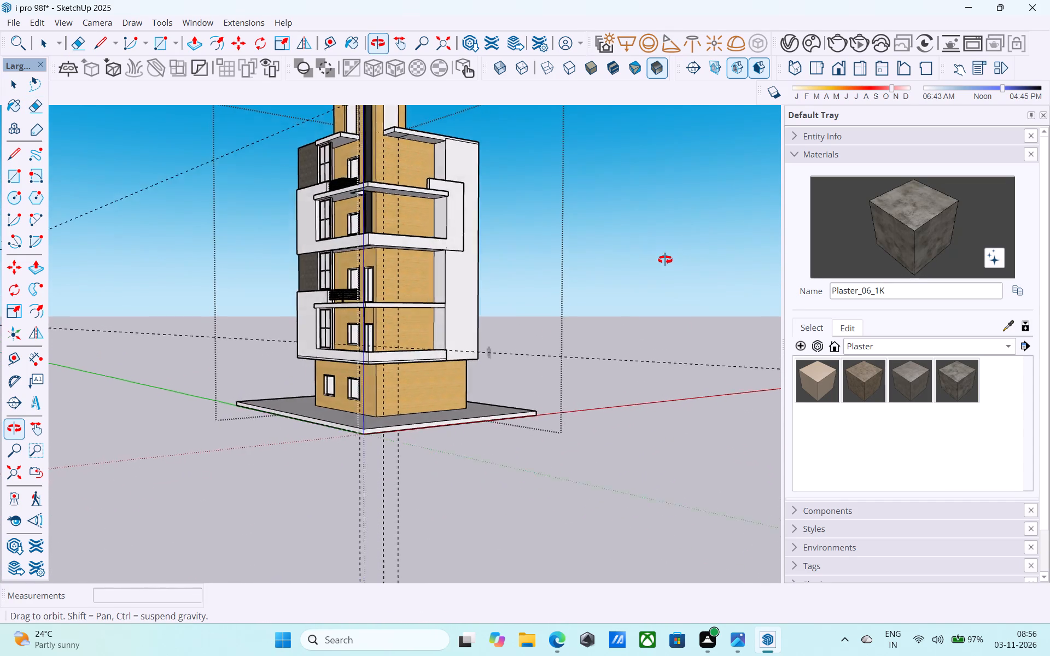
middle_drag(665, 260, 625, 272)
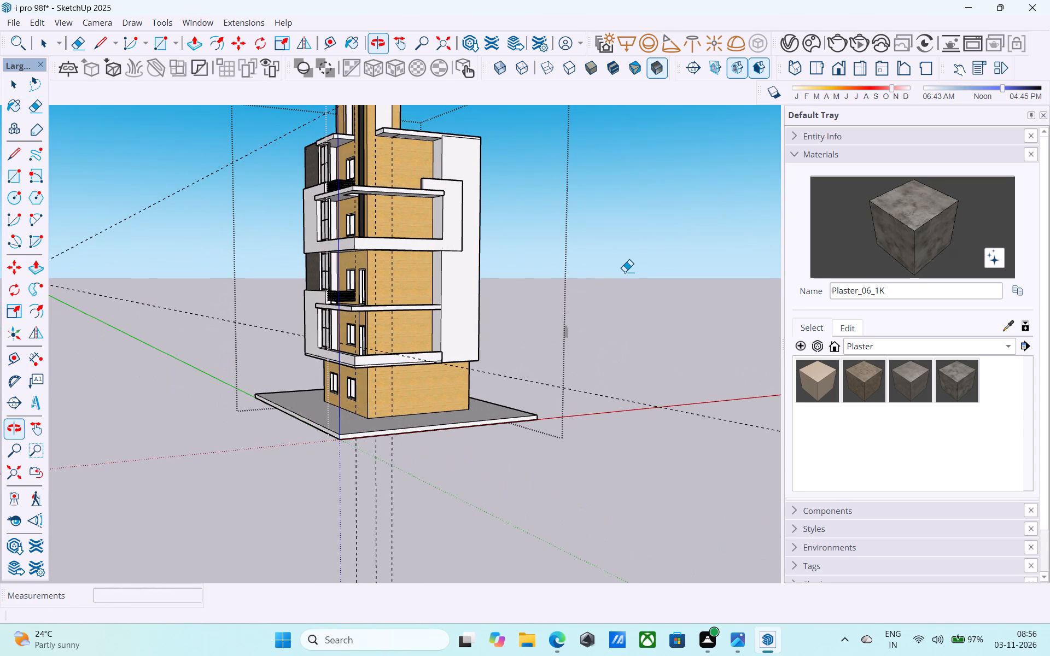
key(space)
scroll(472, 325, up, 11)
middle_drag(448, 316, 314, 317)
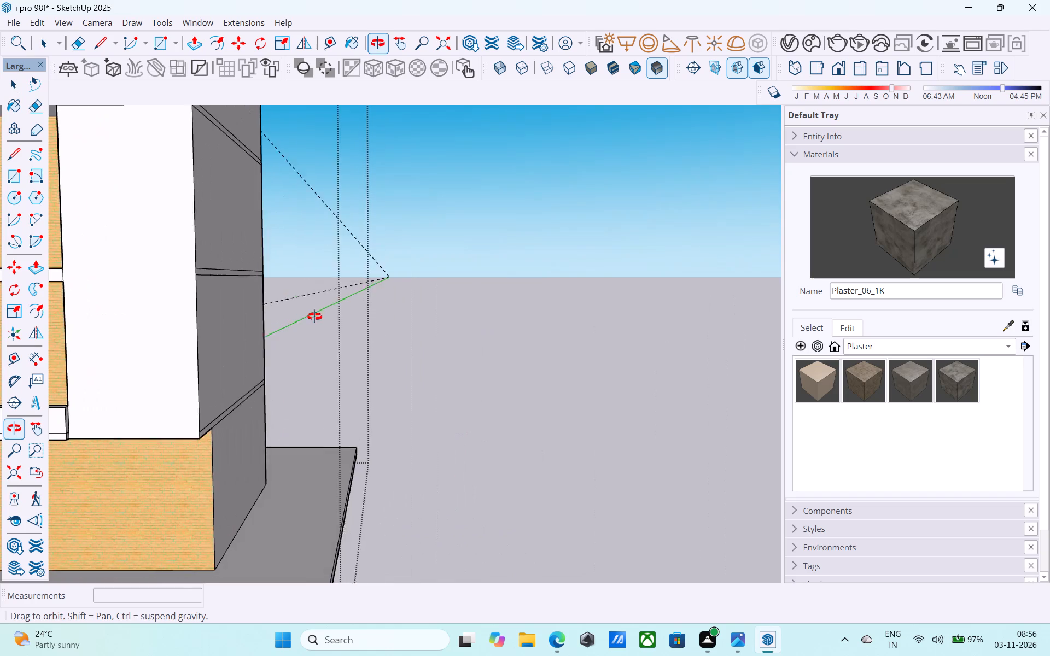
middle_drag(314, 317, 387, 331)
scroll(680, 273, down, 5)
middle_drag(667, 297, 544, 330)
scroll(264, 345, up, 5)
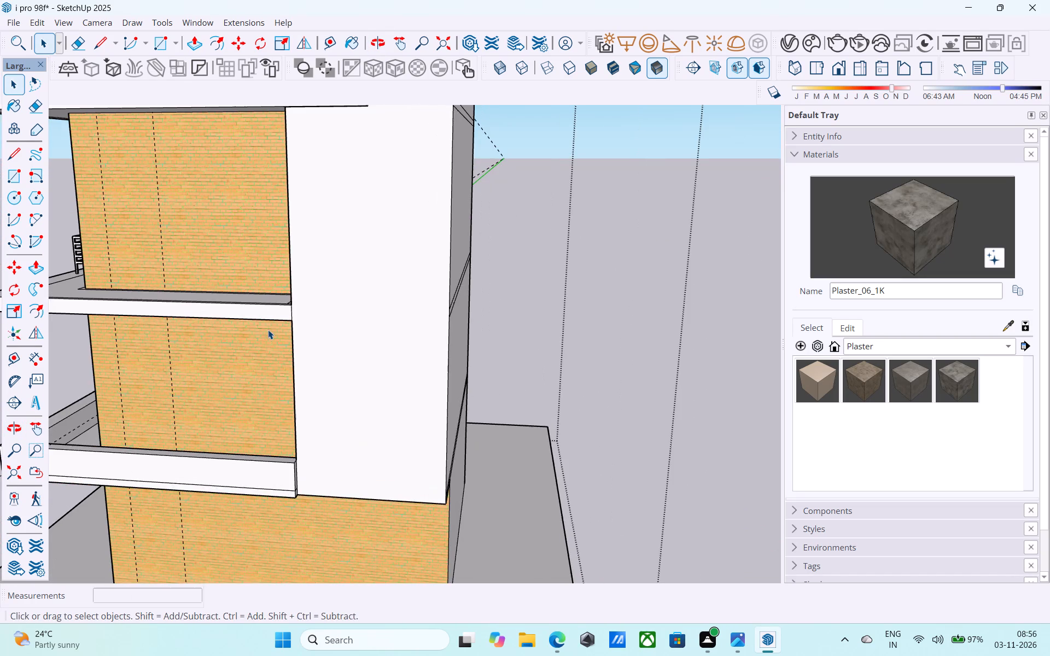
scroll(276, 321, down, 5)
middle_drag(279, 321, 377, 324)
scroll(383, 328, down, 5)
middle_drag(389, 329, 665, 288)
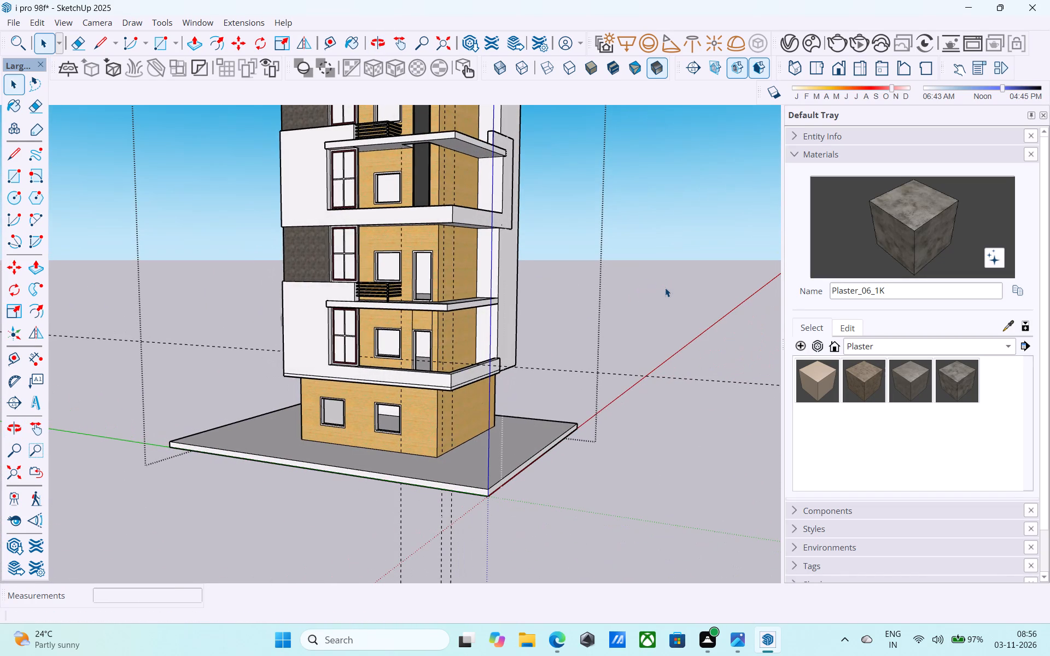
middle_drag(665, 288, 630, 279)
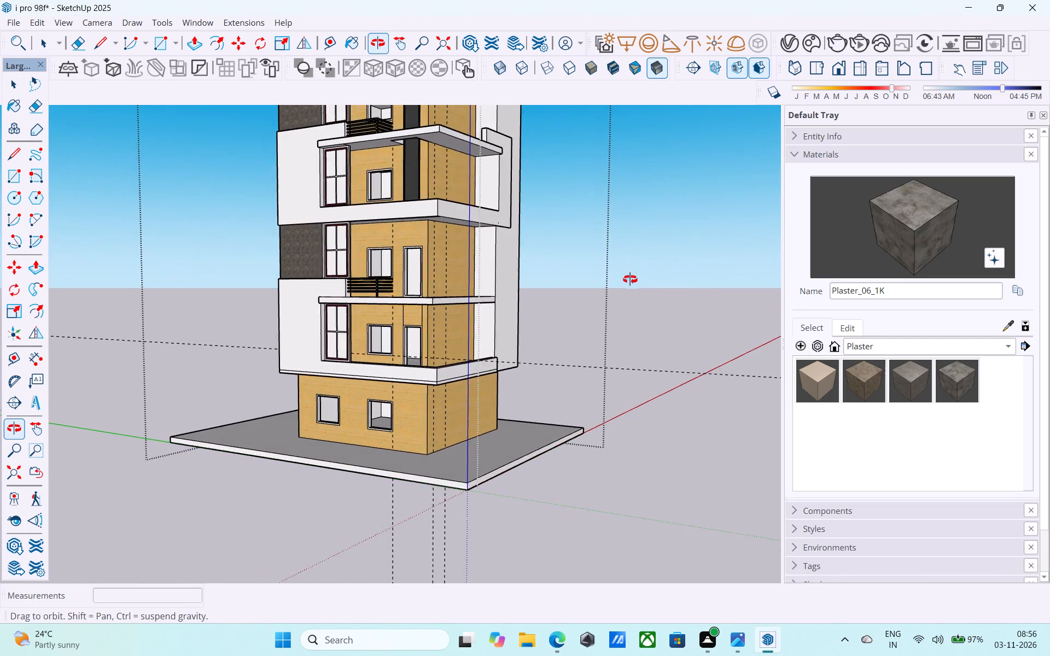
Draw a 25' vertical line from the raised side panel's lower rear corner down to the white wall's bottom edge.
middle_drag(630, 279, 410, 330)
middle_drag(492, 320, 258, 323)
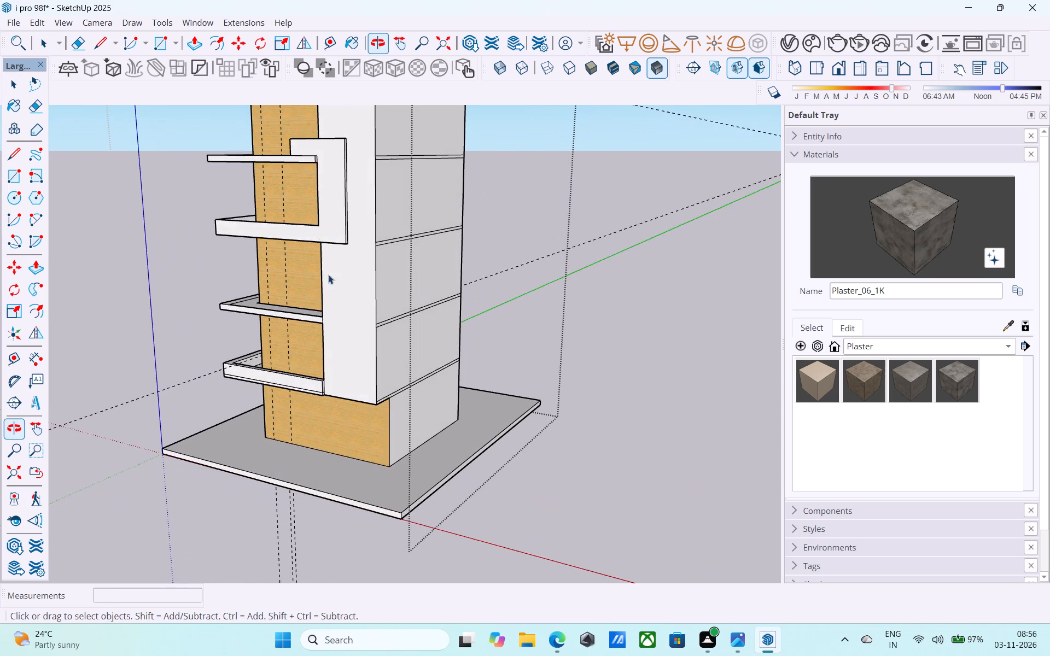
scroll(349, 250, up, 4)
key(l)
scroll(351, 243, up, 9)
click(342, 234)
scroll(343, 233, down, 4)
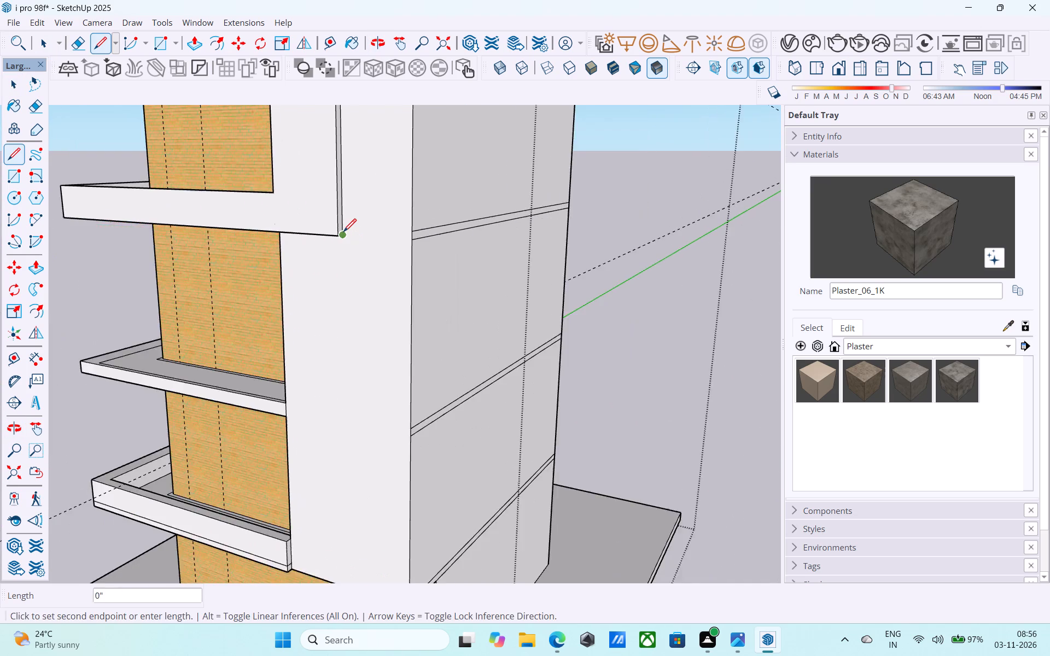
scroll(343, 233, down, 12)
scroll(341, 403, up, 8)
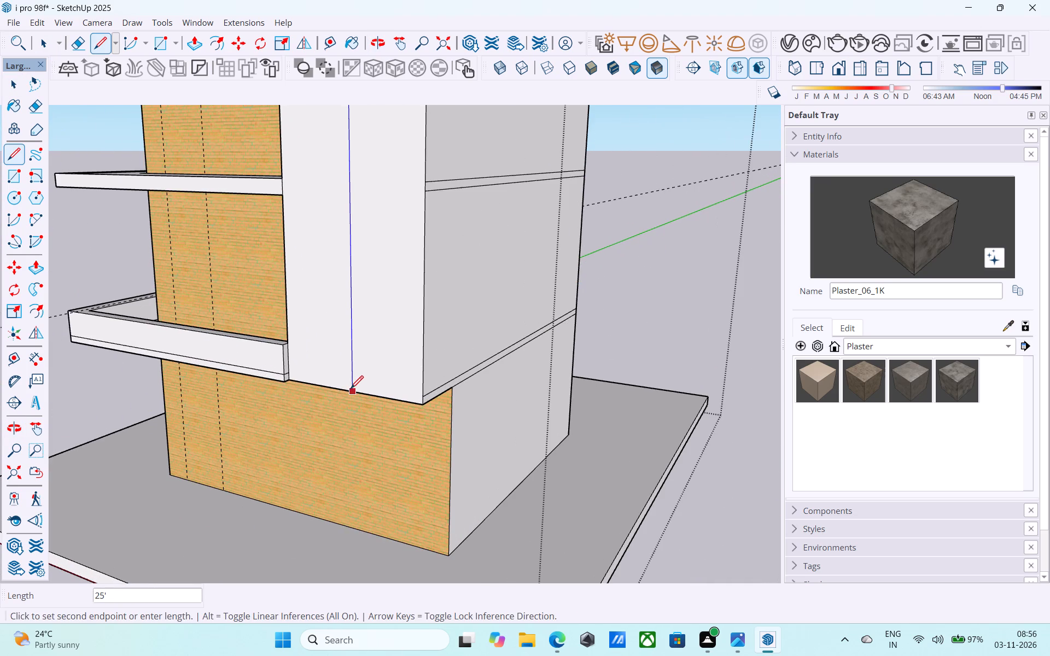
click(351, 390)
key(space)
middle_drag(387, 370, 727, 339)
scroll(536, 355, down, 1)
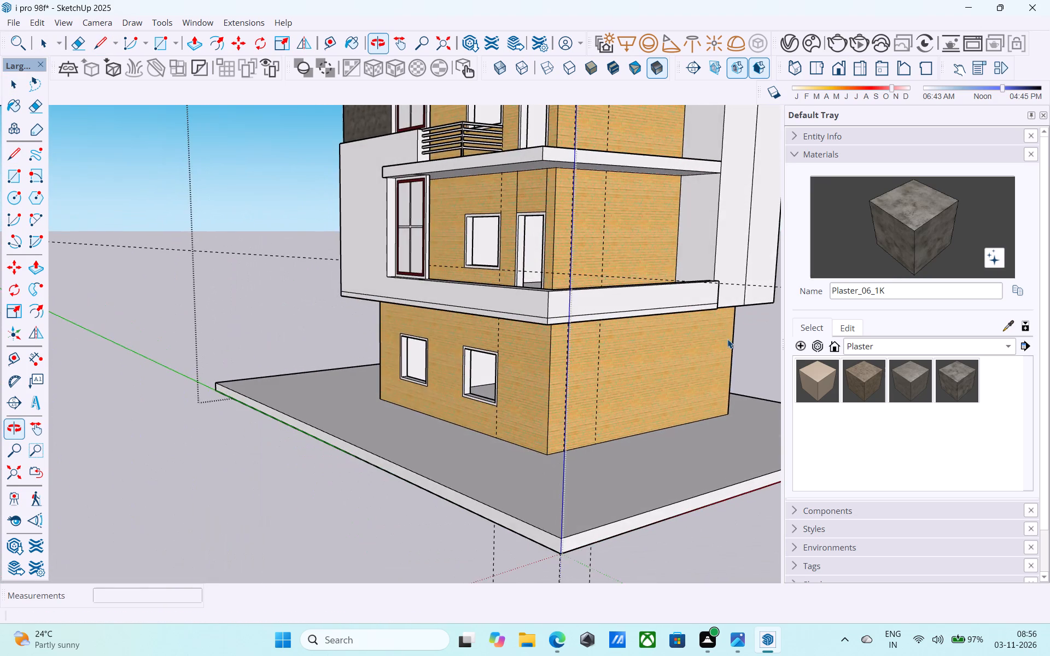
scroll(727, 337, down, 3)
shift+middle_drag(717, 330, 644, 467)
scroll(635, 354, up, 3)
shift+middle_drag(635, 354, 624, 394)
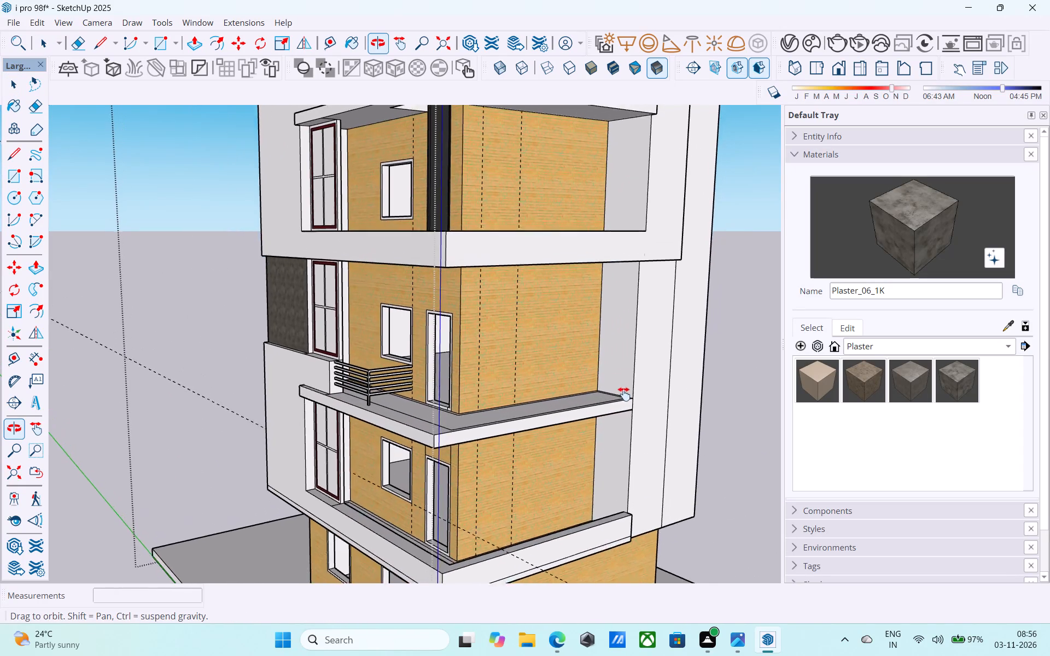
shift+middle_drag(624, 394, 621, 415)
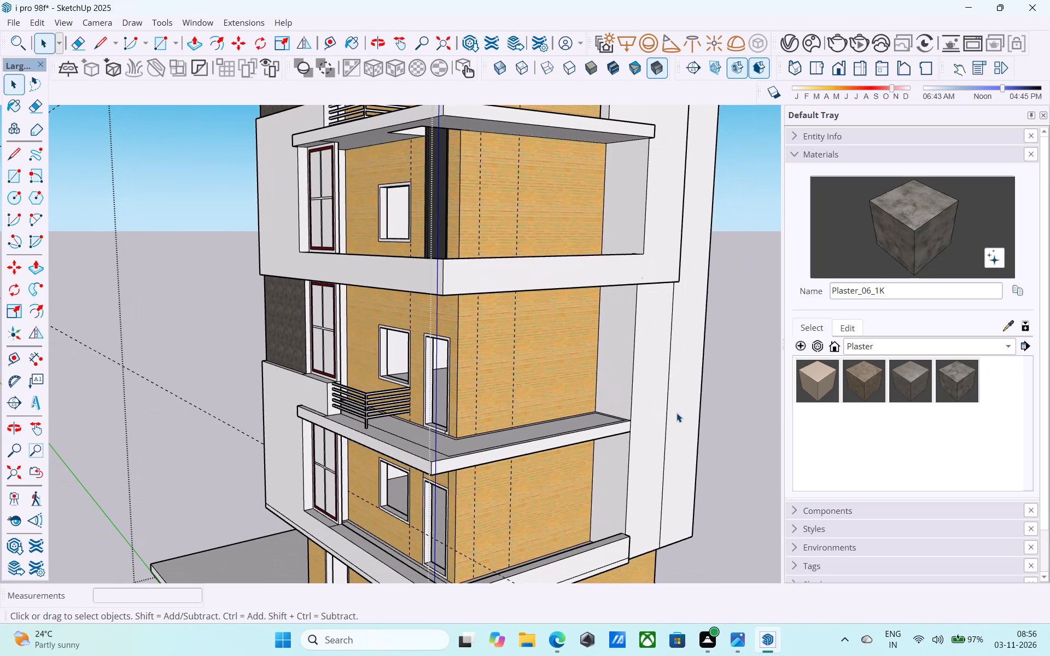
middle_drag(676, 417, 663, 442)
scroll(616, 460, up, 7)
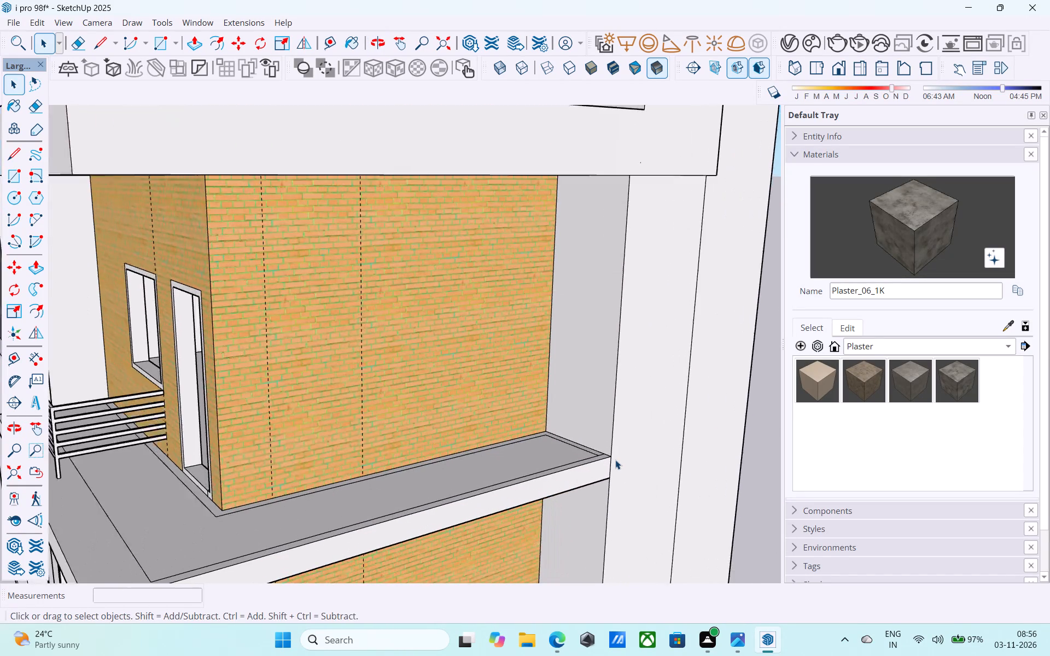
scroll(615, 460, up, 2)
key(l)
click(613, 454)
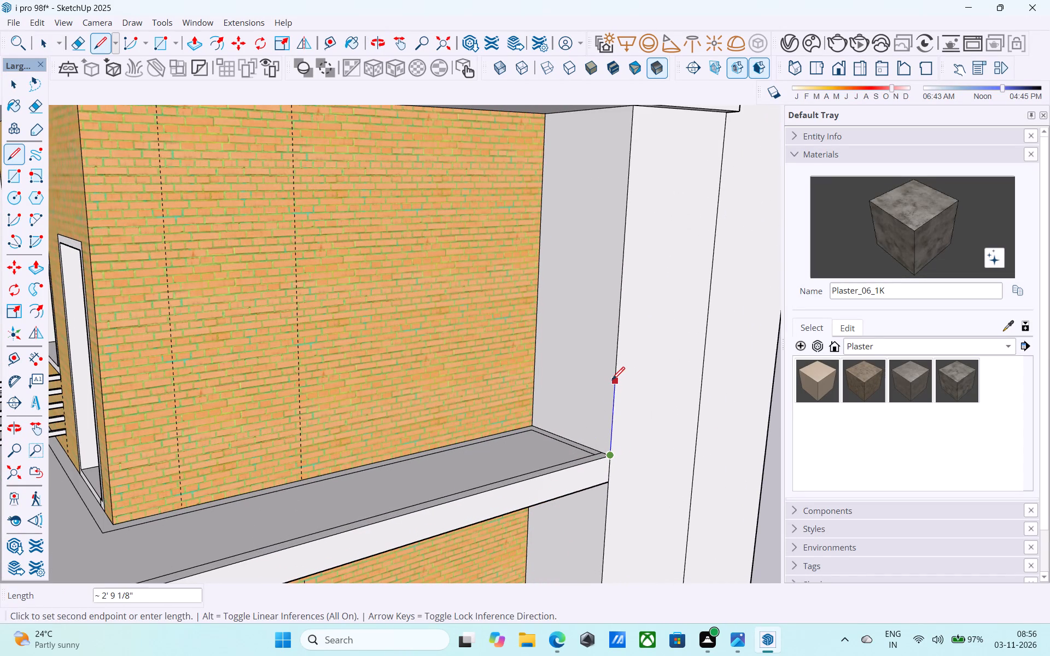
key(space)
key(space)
Draw a 5' horizontal line across the white side wall, from the second-lowest slab's top corner to the new vertical line.
key(l)
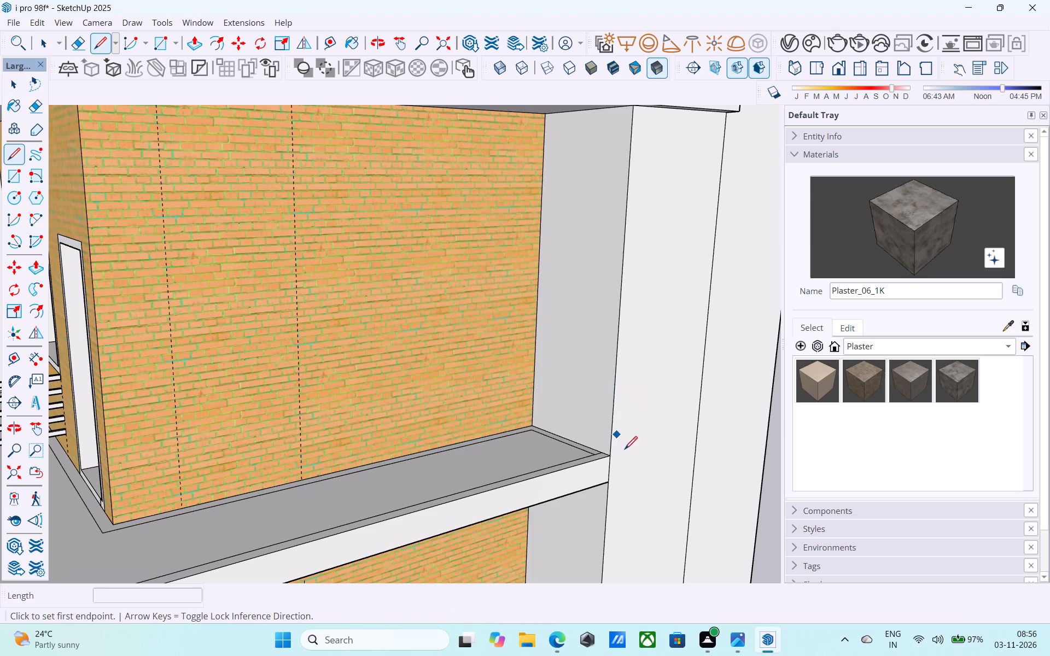
click(609, 459)
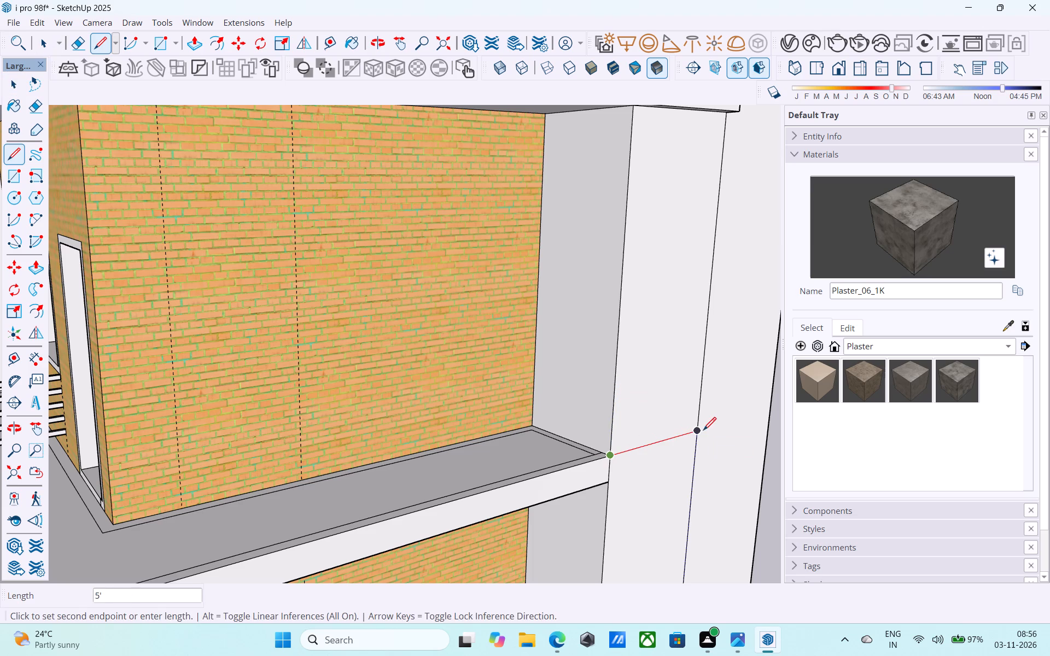
click(703, 431)
key(space)
Copy the 5' horizontal line 2.5' up the white side wall and erase the original line at slab level.
click(645, 447)
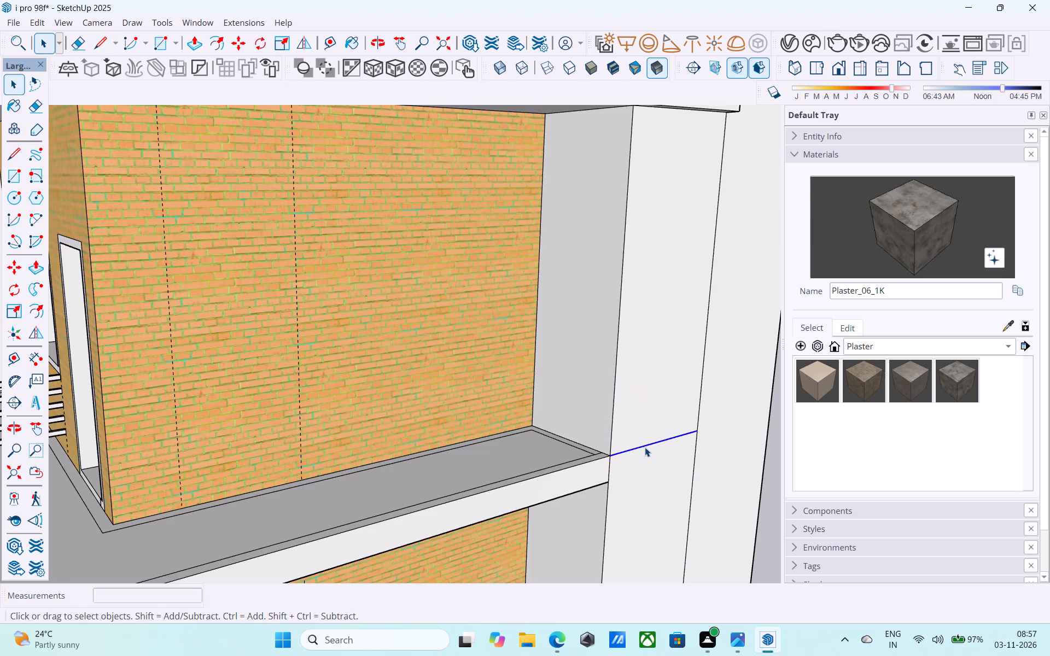
key(m)
click(612, 456)
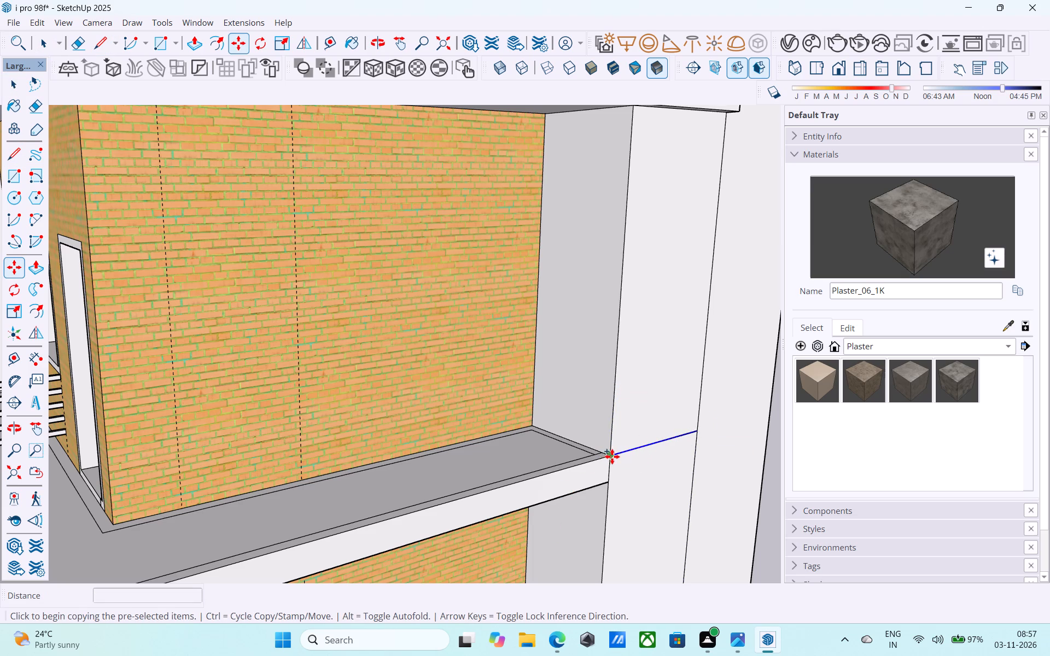
text(2.5')
key(Return)
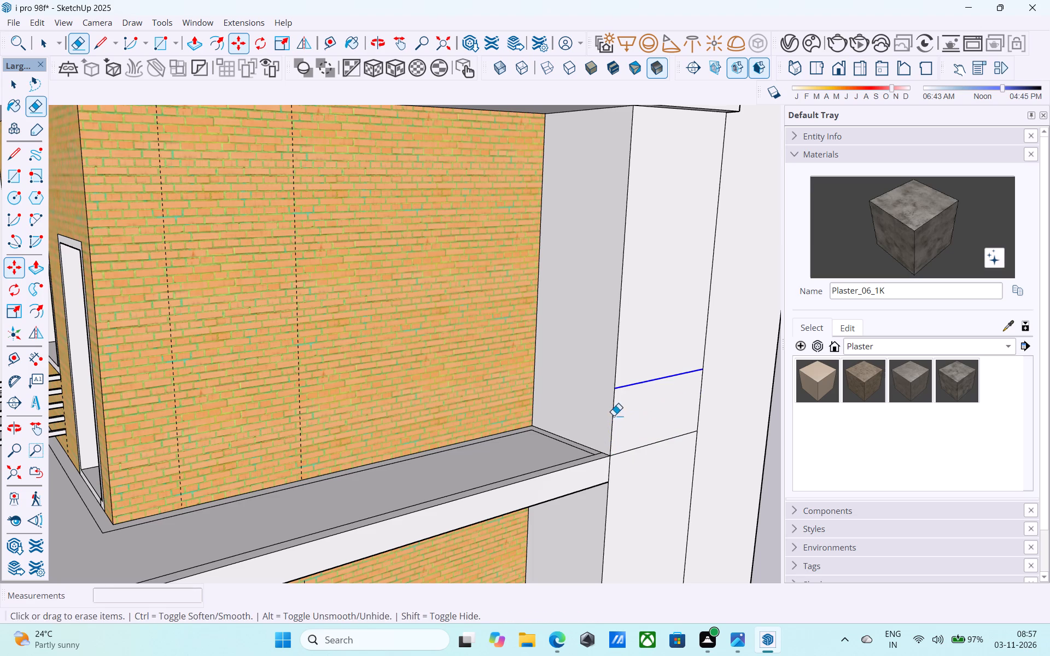
key(e)
drag(631, 436, 655, 467)
Copy the short vertical edge above the slab 4 1/2" inward and close the narrow strip with a 4 1/2" top line.
scroll(654, 460, down, 8)
middle_drag(633, 444, 562, 340)
scroll(565, 340, down, 6)
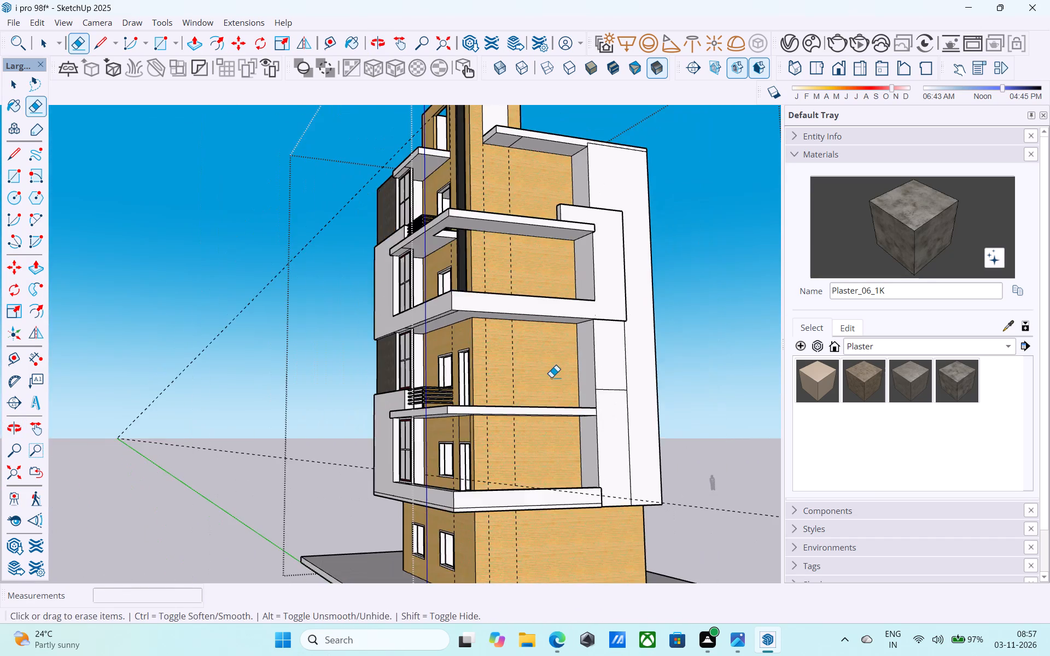
middle_drag(562, 388, 654, 447)
scroll(706, 485, up, 12)
key(space)
scroll(619, 412, up, 3)
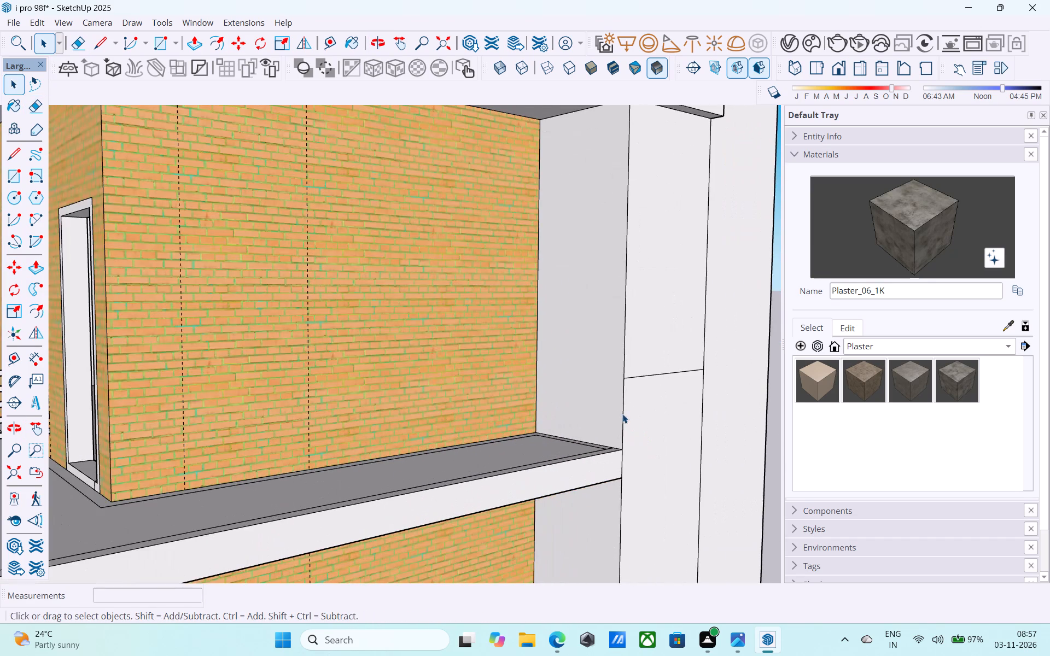
click(623, 414)
scroll(625, 418, up, 5)
key(m)
scroll(609, 457, up, 4)
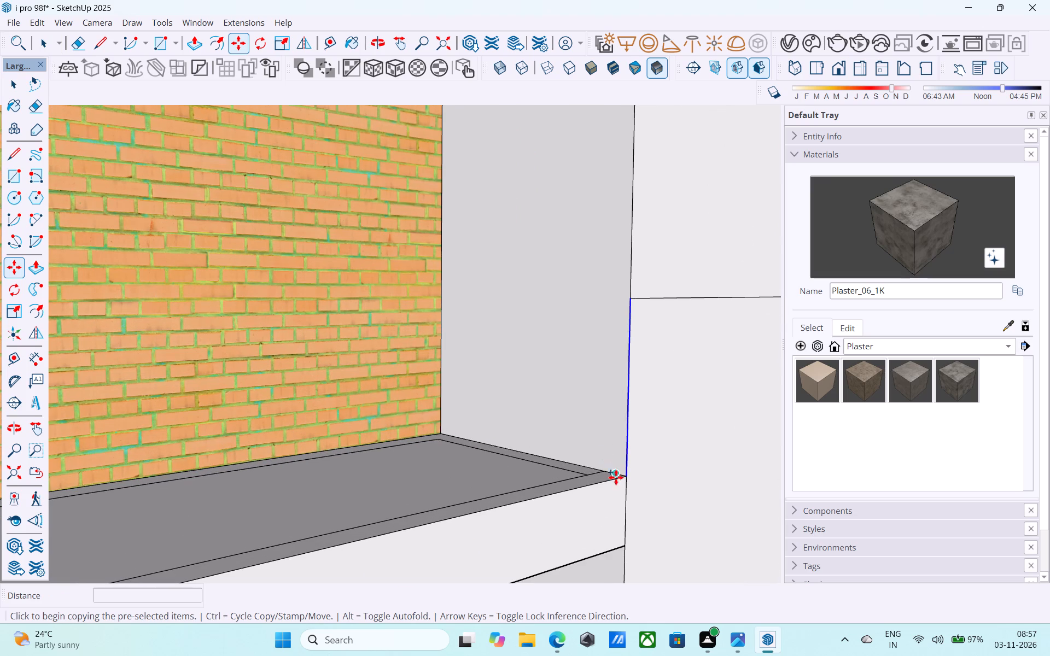
click(623, 479)
click(608, 470)
key(space)
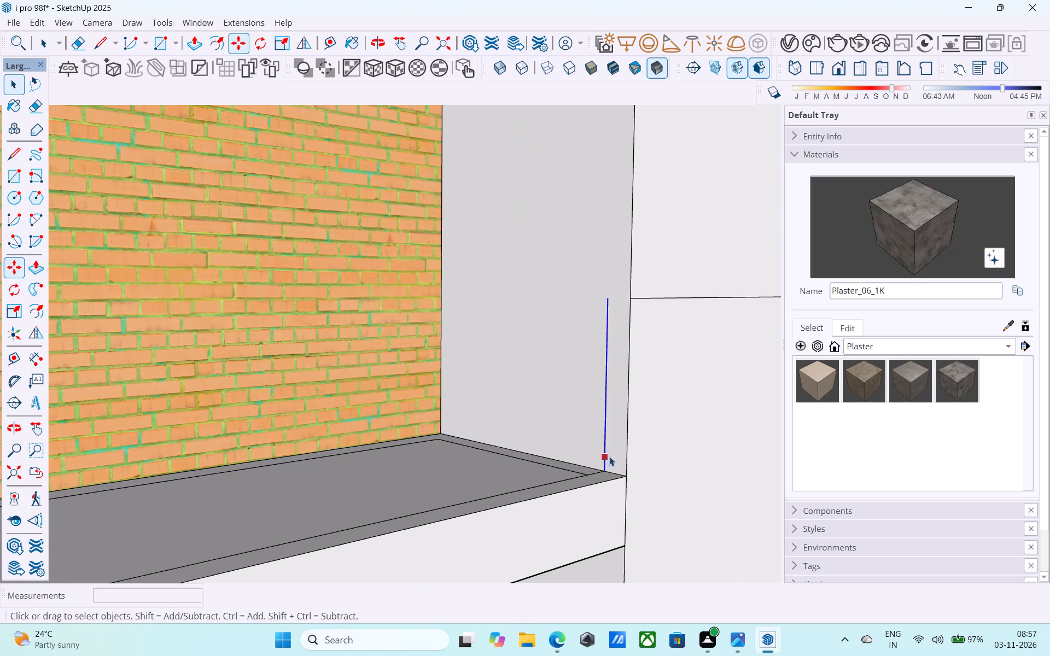
key(l)
click(606, 303)
click(629, 300)
key(space)
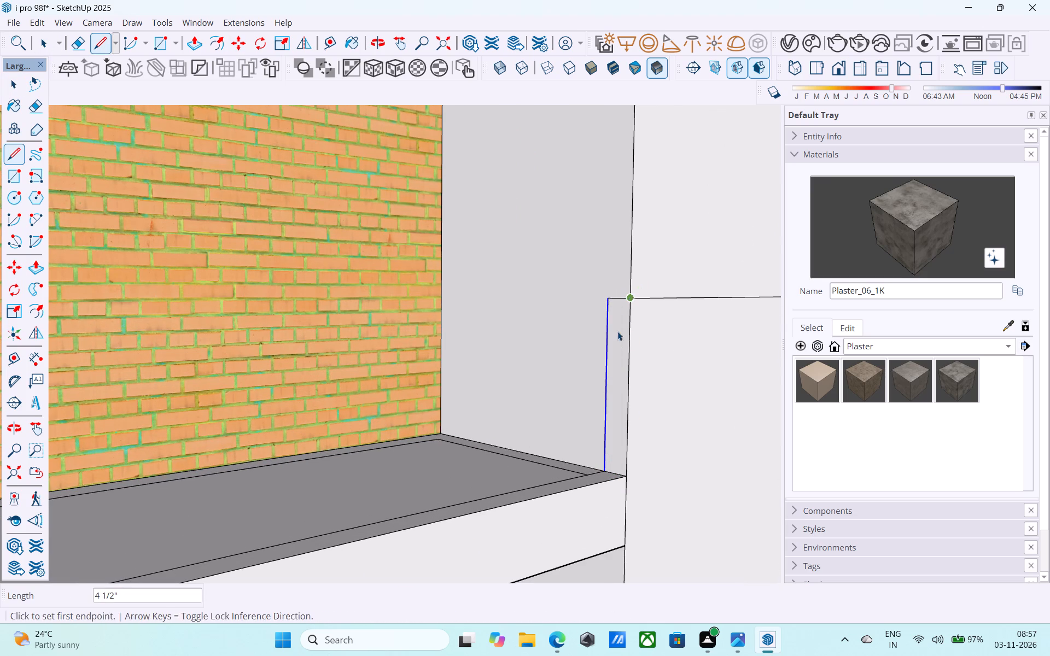
Extrude the narrow strip 5' along the slab's outer edge to form a short parapet.
click(615, 342)
key(p)
click(614, 377)
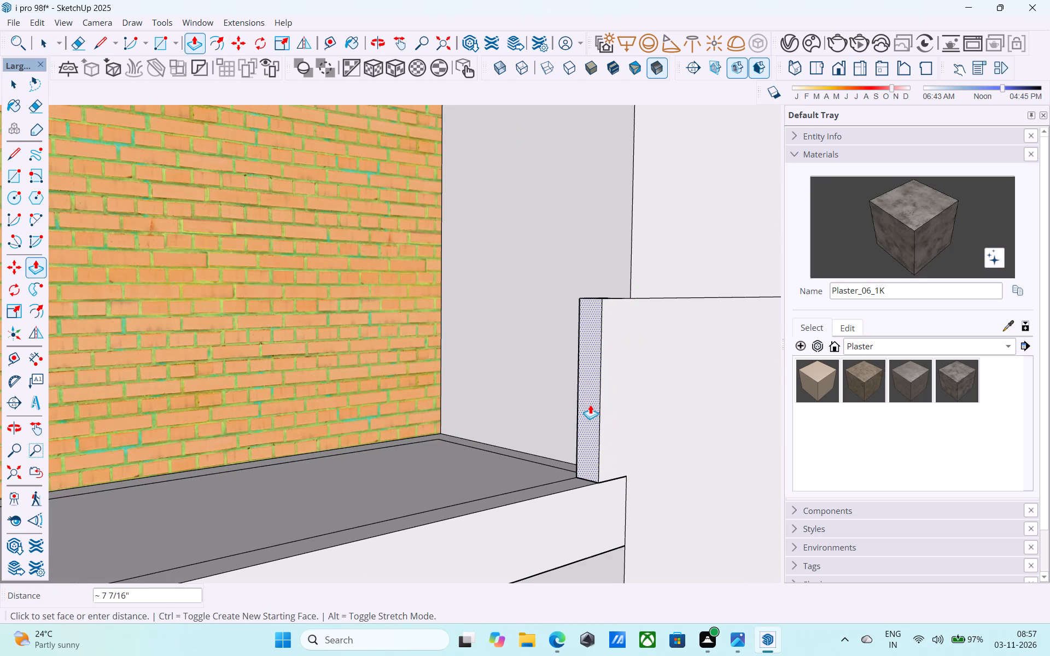
text(5')
key(Return)
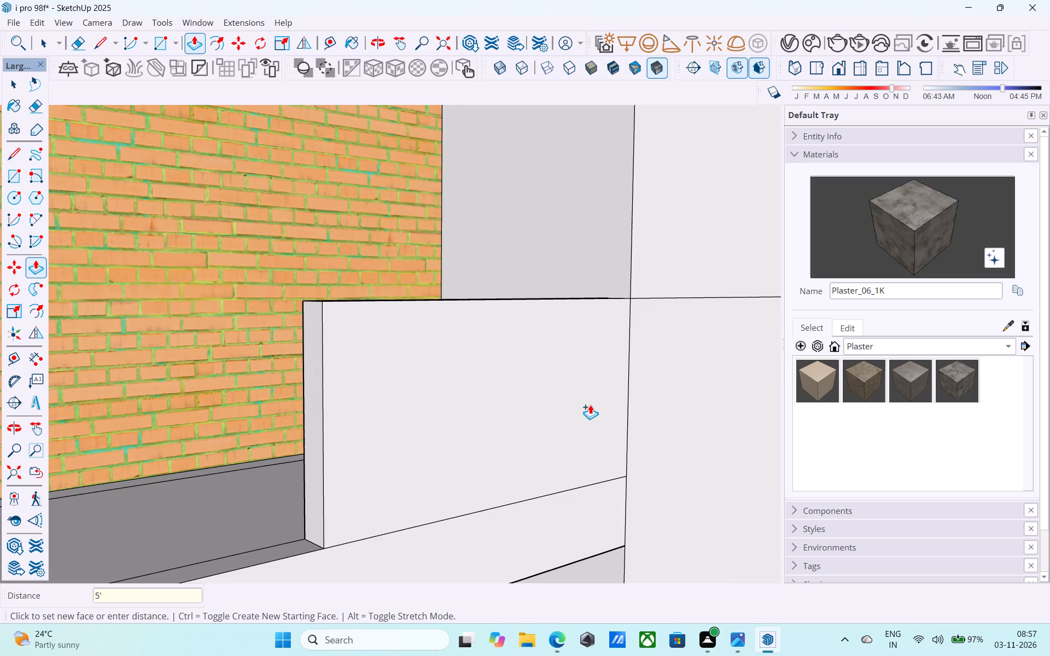
key(space)
Erase the vertical seam between the new short parapet and the white side panel.
scroll(591, 404, down, 17)
middle_drag(580, 420, 497, 404)
scroll(458, 396, down, 11)
middle_drag(446, 402, 453, 406)
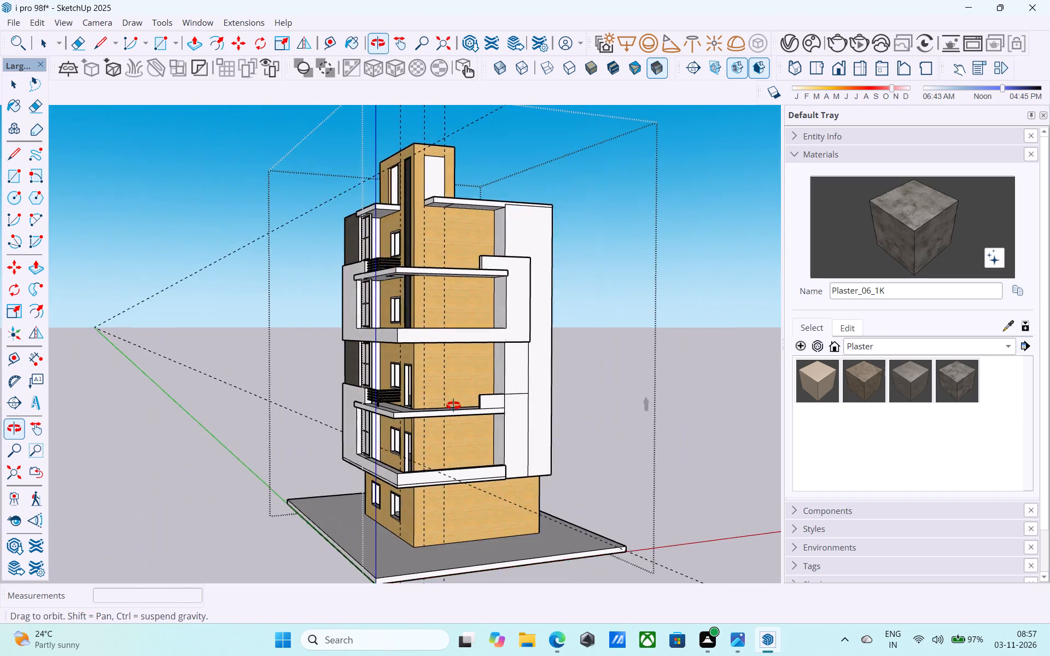
middle_drag(453, 406, 506, 421)
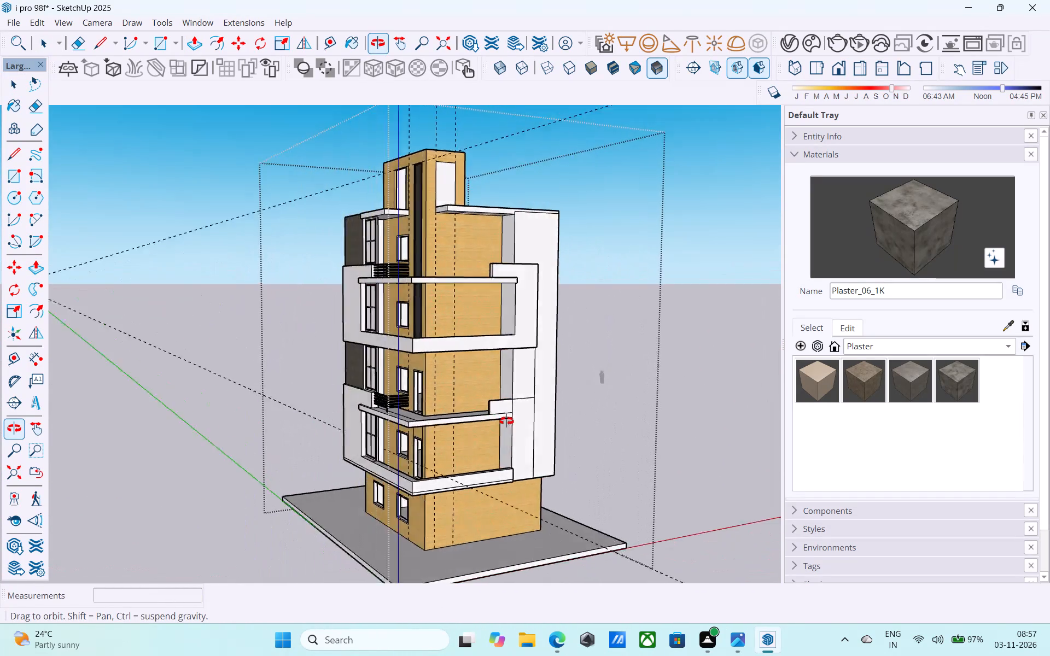
middle_drag(506, 421, 629, 421)
scroll(550, 403, up, 11)
middle_drag(524, 399, 386, 411)
key(e)
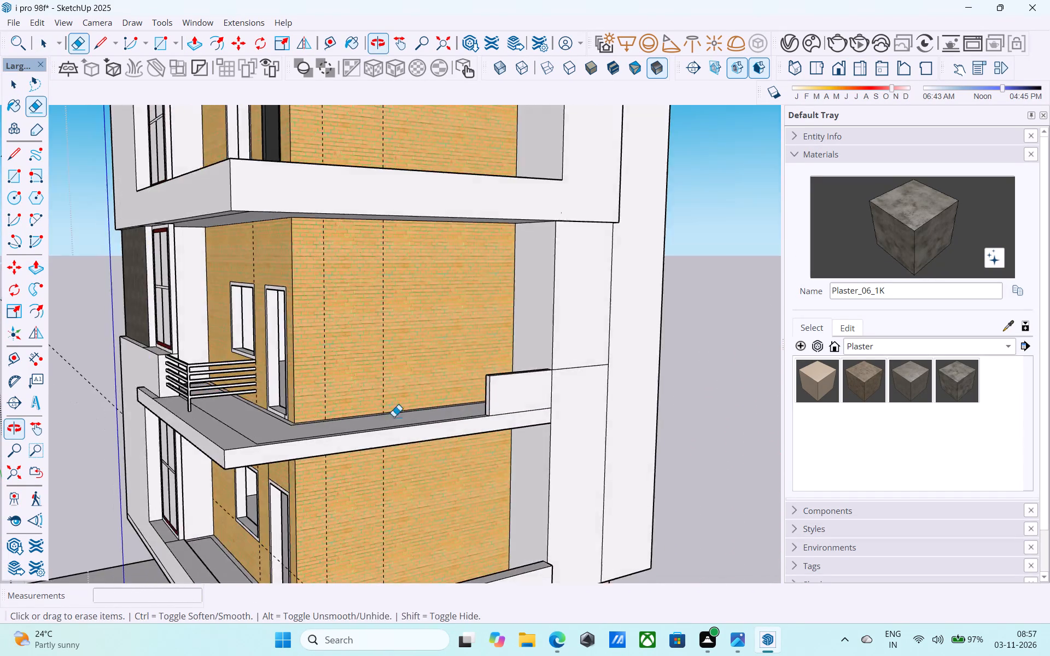
scroll(475, 418, up, 7)
drag(599, 361, 591, 360)
Pull the lower white side panel and its joined parapet out 6", flush with the lowest balcony's parapet band.
scroll(592, 365, down, 15)
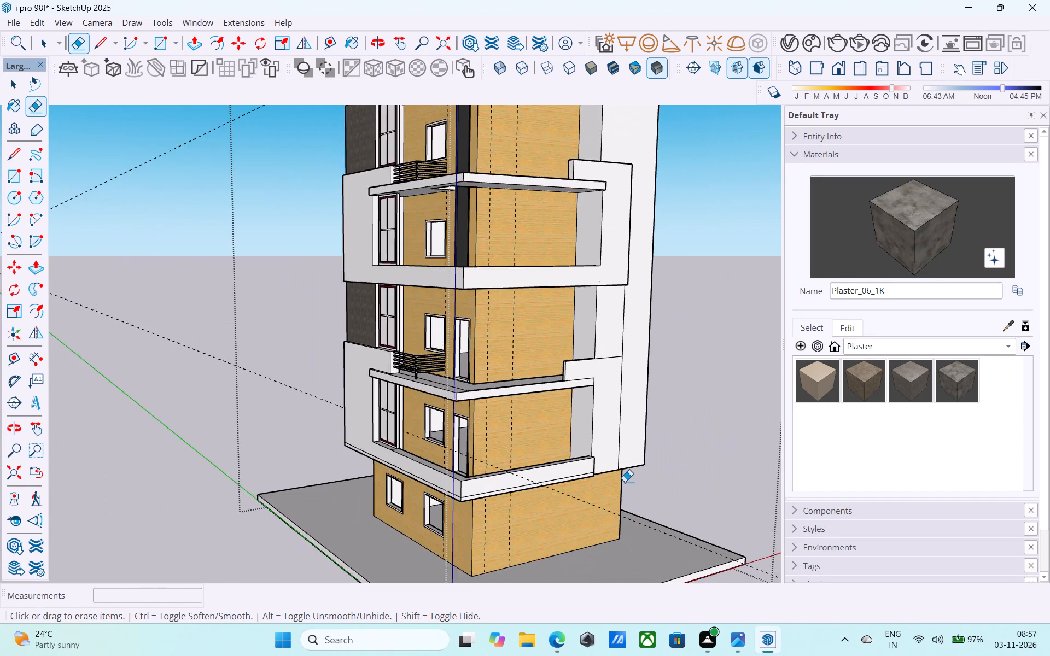
scroll(625, 482, up, 5)
key(space)
click(591, 456)
key(p)
double_click(591, 456)
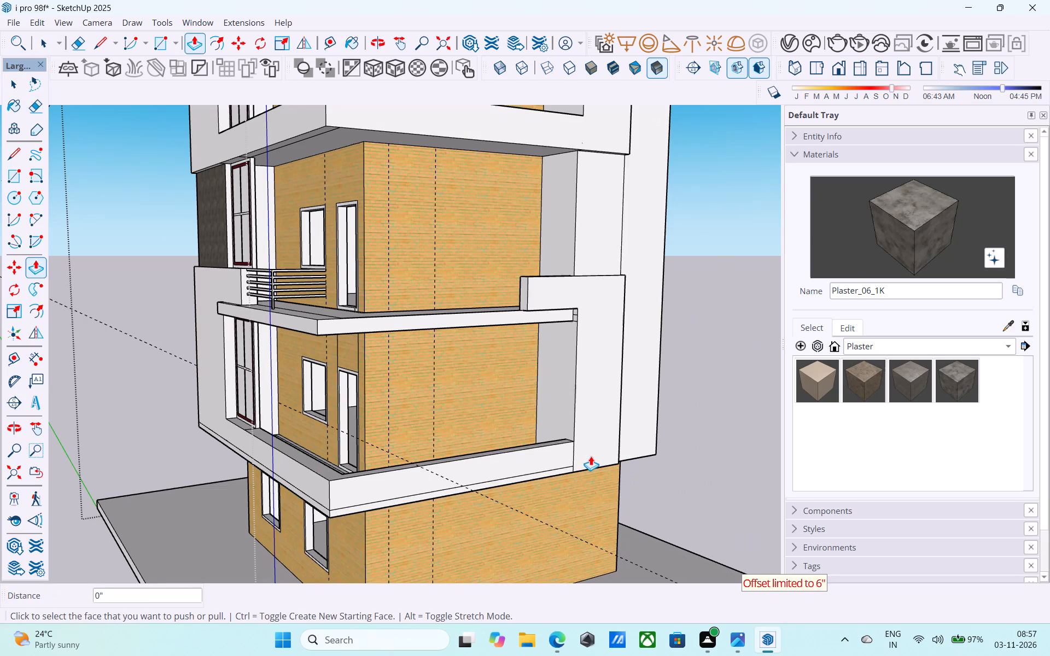
key(space)
Erase the horizontal seam along the side face of the lowest balcony's parapet band.
key(e)
scroll(510, 472, up, 2)
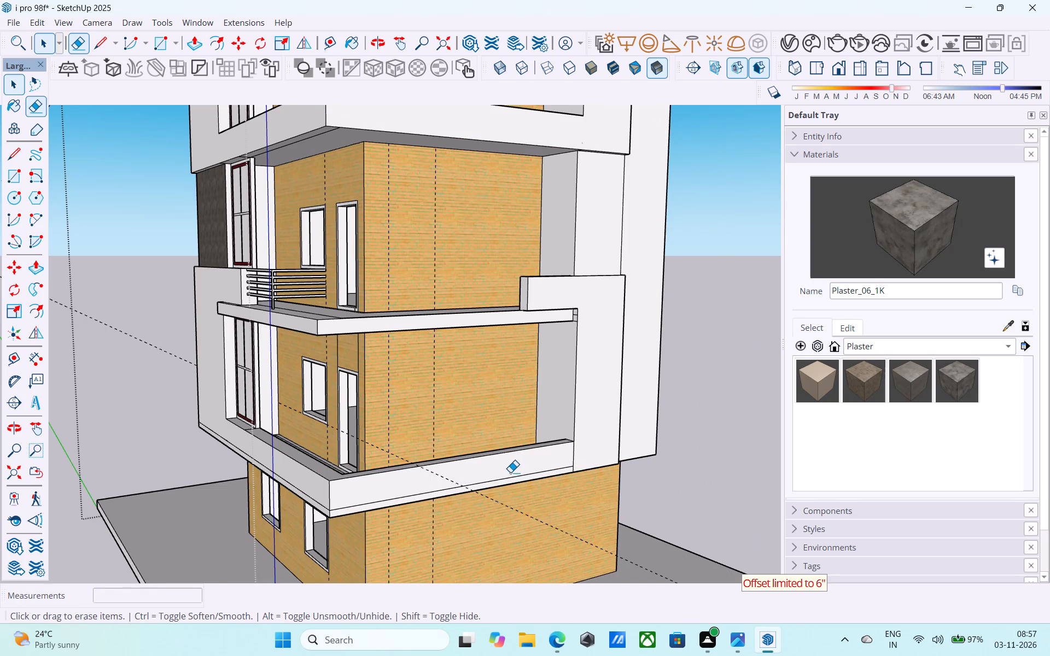
scroll(510, 472, up, 3)
click(502, 479)
drag(504, 481, 511, 485)
drag(511, 485, 506, 482)
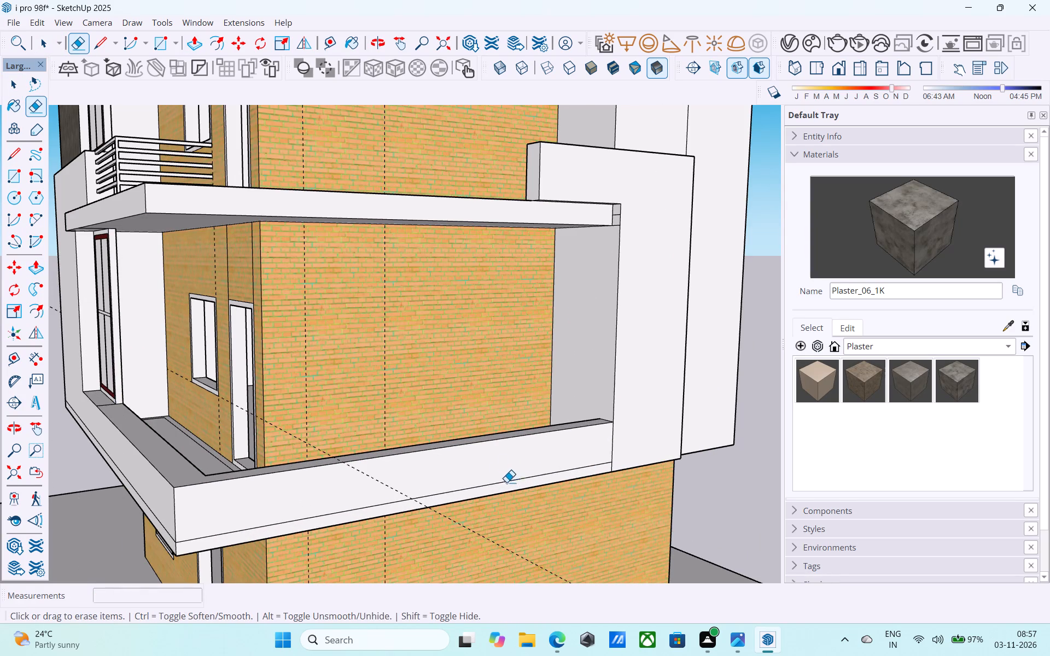
drag(506, 482, 498, 475)
scroll(627, 470, down, 5)
scroll(376, 542, up, 9)
drag(392, 468, 424, 409)
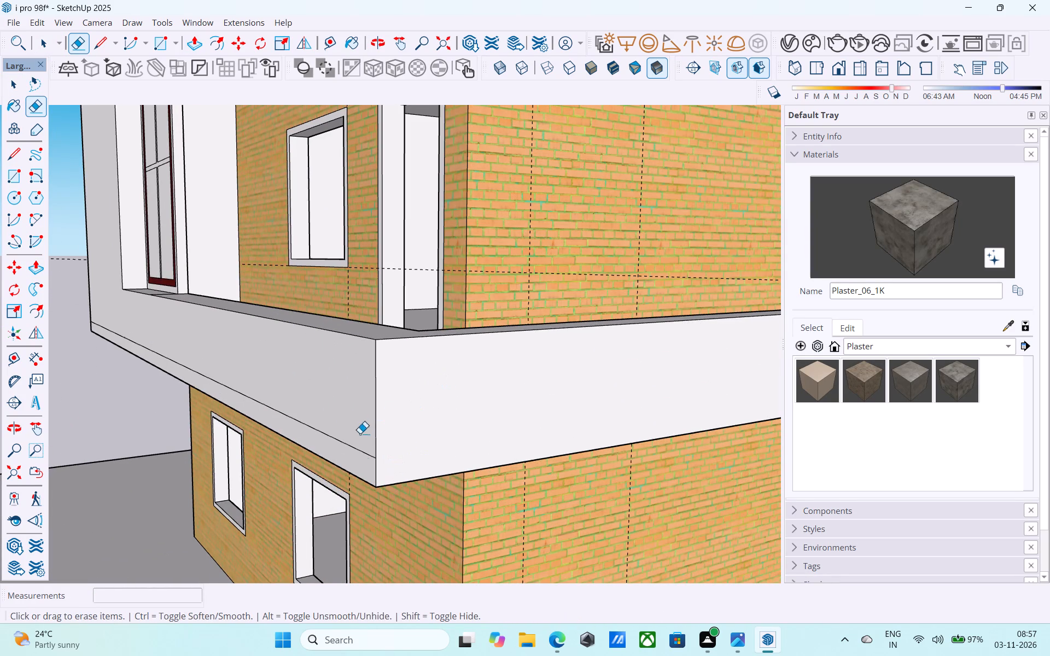
Erase the horizontal seam along the front face of the lowest balcony's parapet band.
drag(359, 457, 376, 430)
key(ctrl+z)
drag(342, 459, 345, 443)
drag(345, 443, 345, 437)
drag(104, 334, 106, 327)
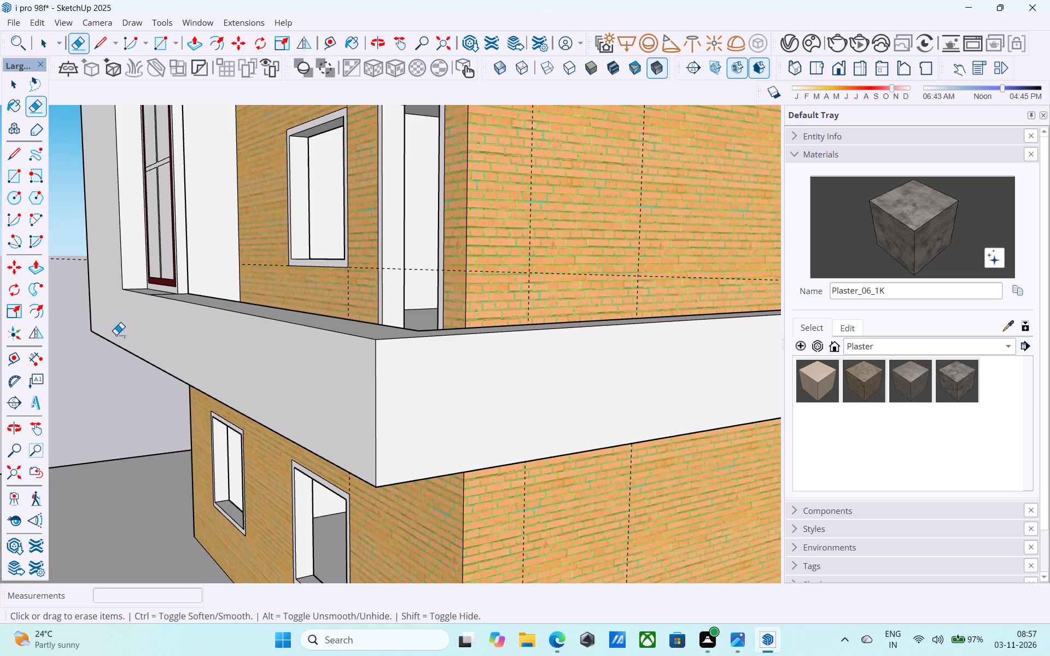
drag(121, 337, 128, 342)
key(space)
scroll(160, 338, down, 4)
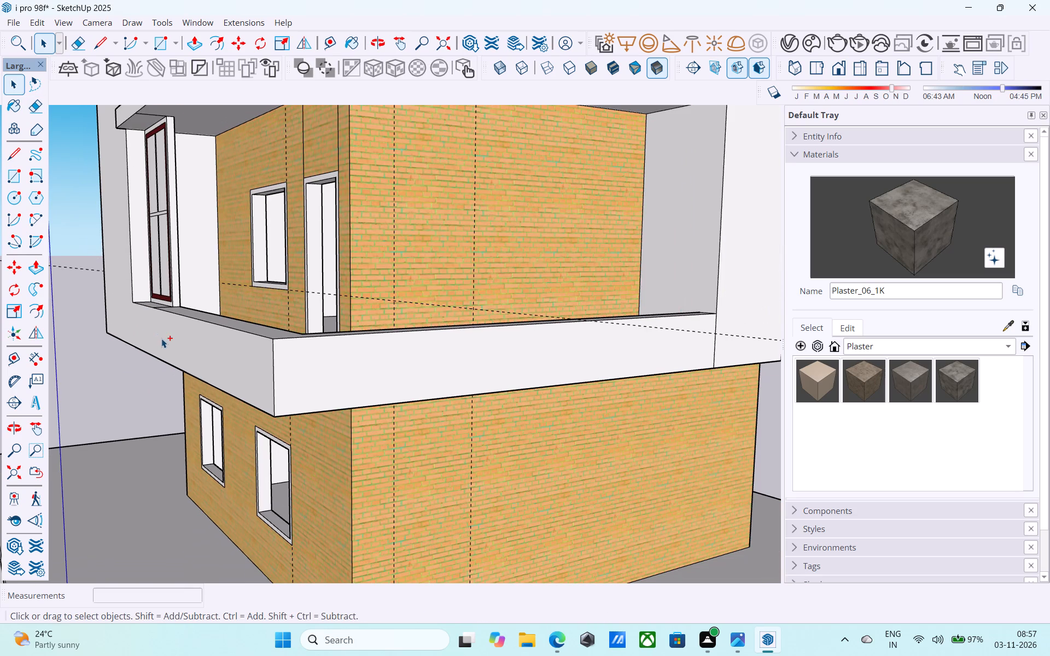
Save the model.
key(ctrl+s)
scroll(160, 338, down, 2)
click(497, 420)
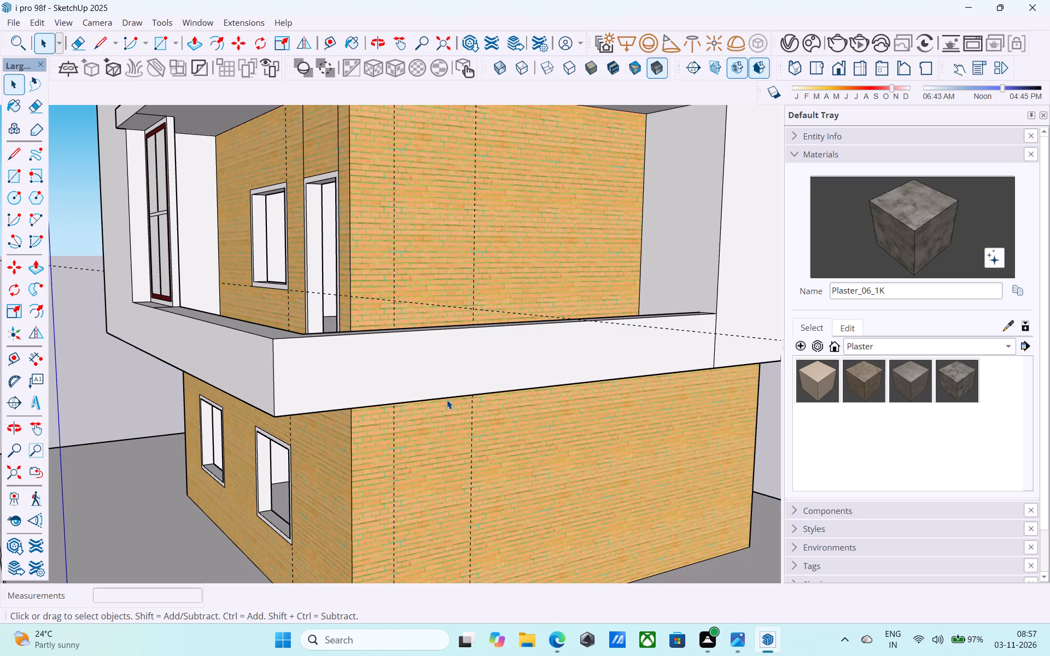
Erase the short seam across the lowest balcony's parapet top beside the tall window.
scroll(447, 400, down, 6)
middle_drag(447, 400, 459, 486)
scroll(323, 395, up, 1)
scroll(295, 438, up, 5)
key(e)
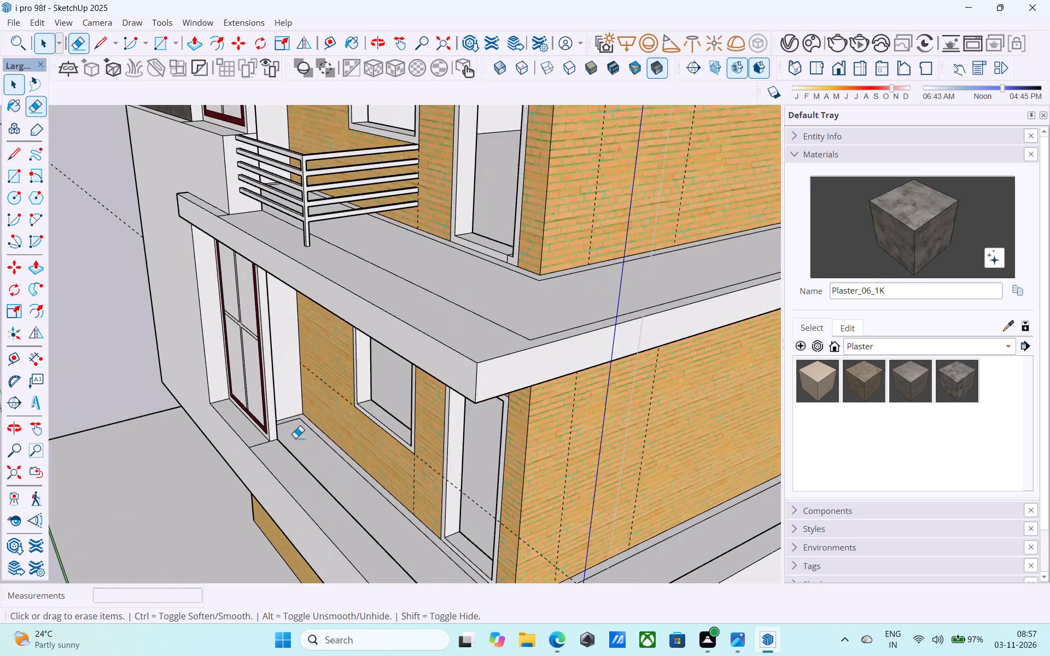
scroll(295, 438, up, 6)
drag(242, 449, 228, 443)
Erase the short seam on the underside of the lower railed balcony's slab, above the tall window.
scroll(228, 436, down, 5)
shift+middle_drag(229, 431, 328, 296)
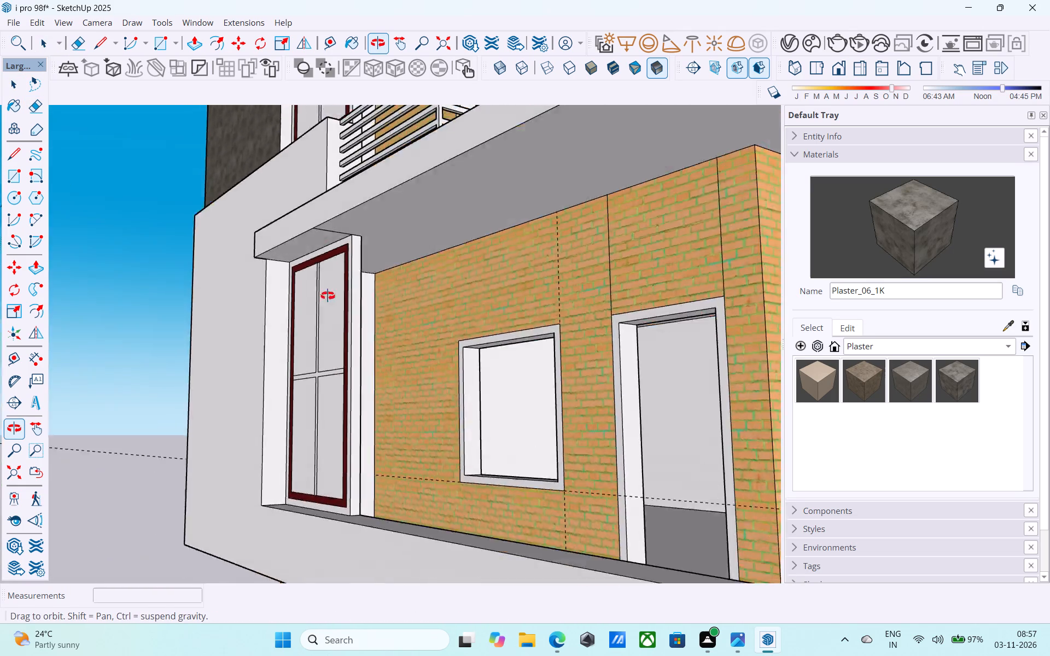
shift+middle_drag(328, 296, 277, 357)
scroll(298, 391, up, 4)
drag(302, 432, 304, 453)
Erase the stray seams on the underside of the middle white band around the tall window's head.
scroll(323, 394, down, 4)
shift+middle_drag(325, 392, 345, 541)
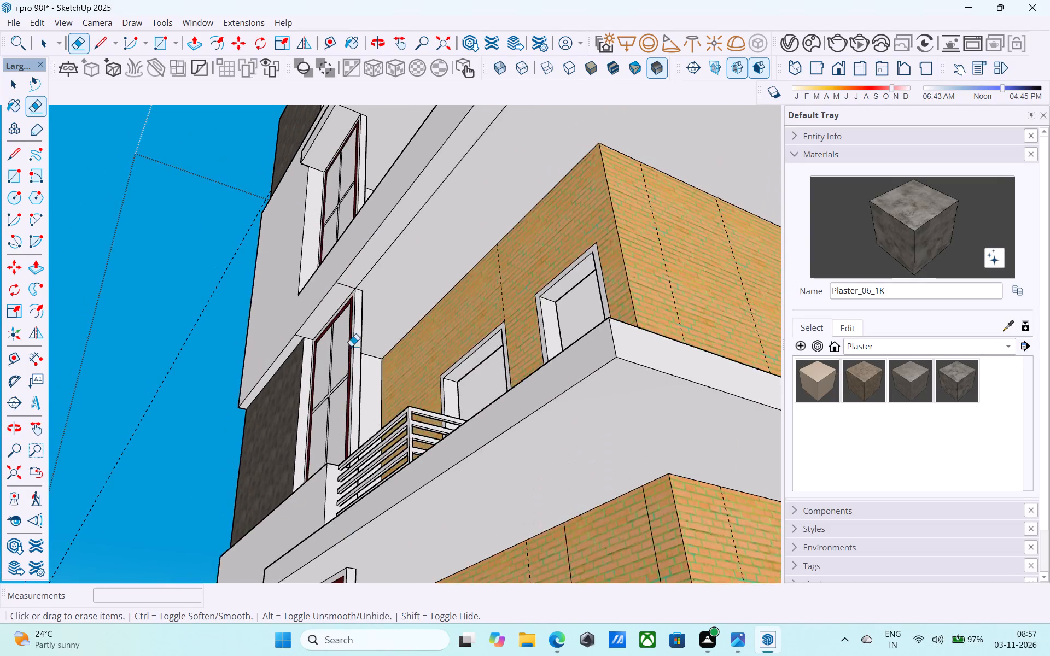
scroll(362, 311, up, 4)
drag(348, 261, 326, 290)
drag(351, 259, 432, 274)
scroll(417, 286, down, 3)
middle_drag(417, 286, 433, 417)
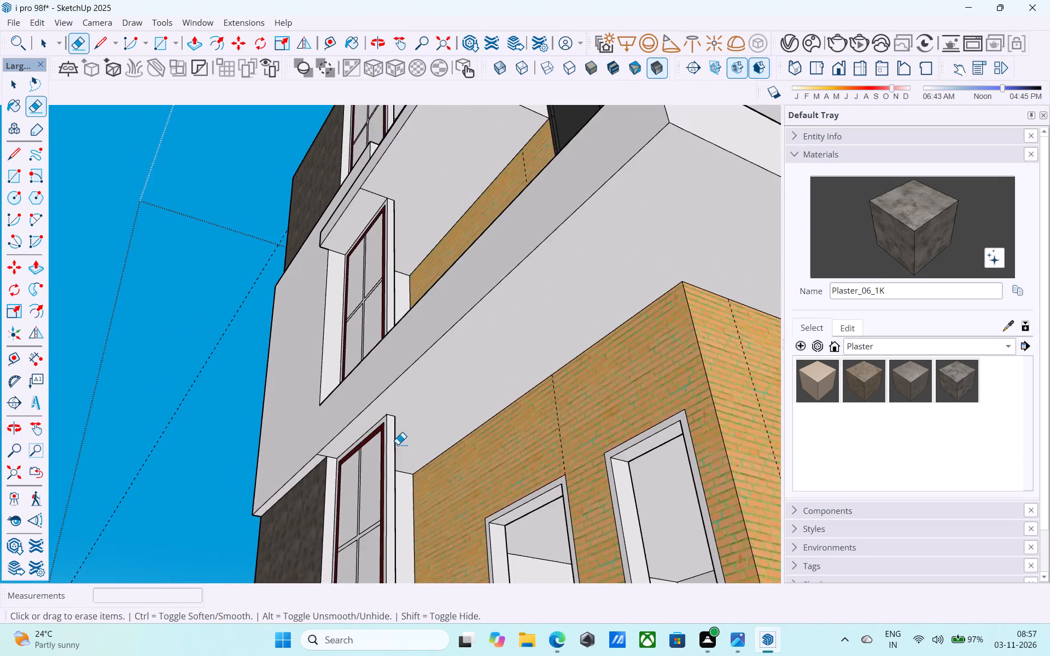
scroll(382, 459, up, 12)
click(263, 450)
click(262, 447)
scroll(270, 443, down, 3)
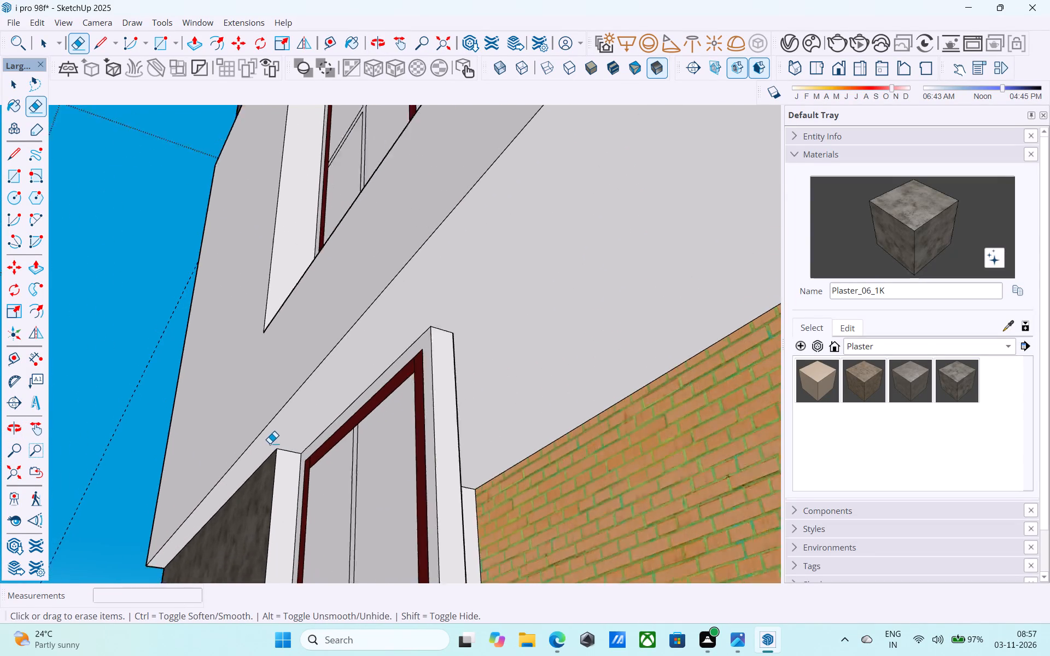
Erase the short seam on the underside of the upper railed balcony's slab, above the tall window.
scroll(270, 443, down, 7)
shift+middle_drag(311, 424, 323, 563)
middle_drag(348, 412, 411, 411)
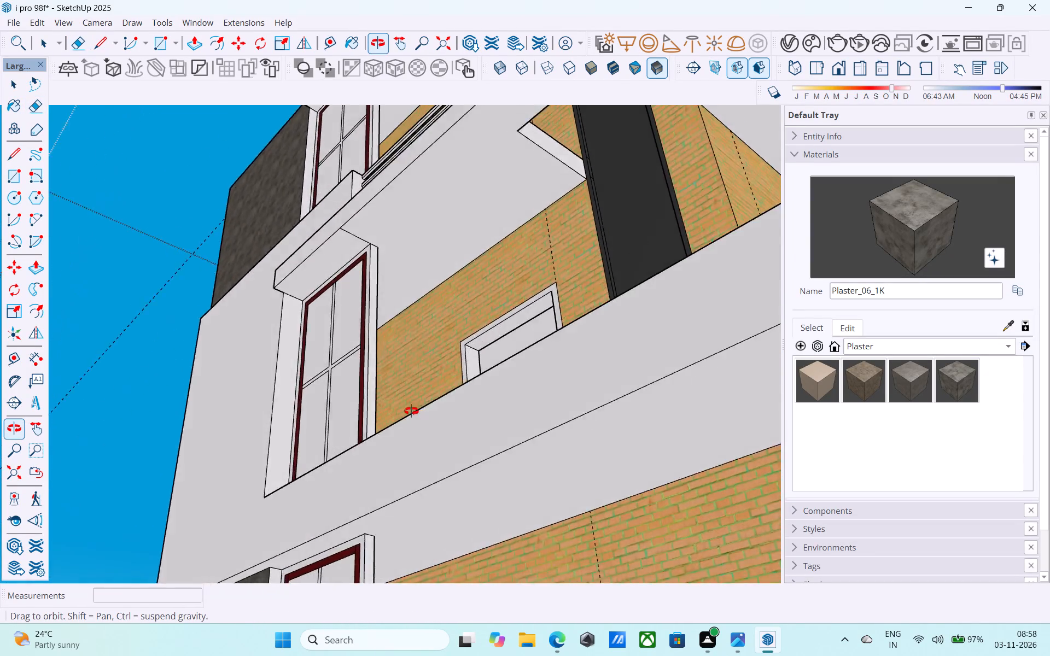
middle_drag(411, 411, 355, 327)
scroll(348, 329, down, 7)
shift+middle_drag(362, 333, 495, 332)
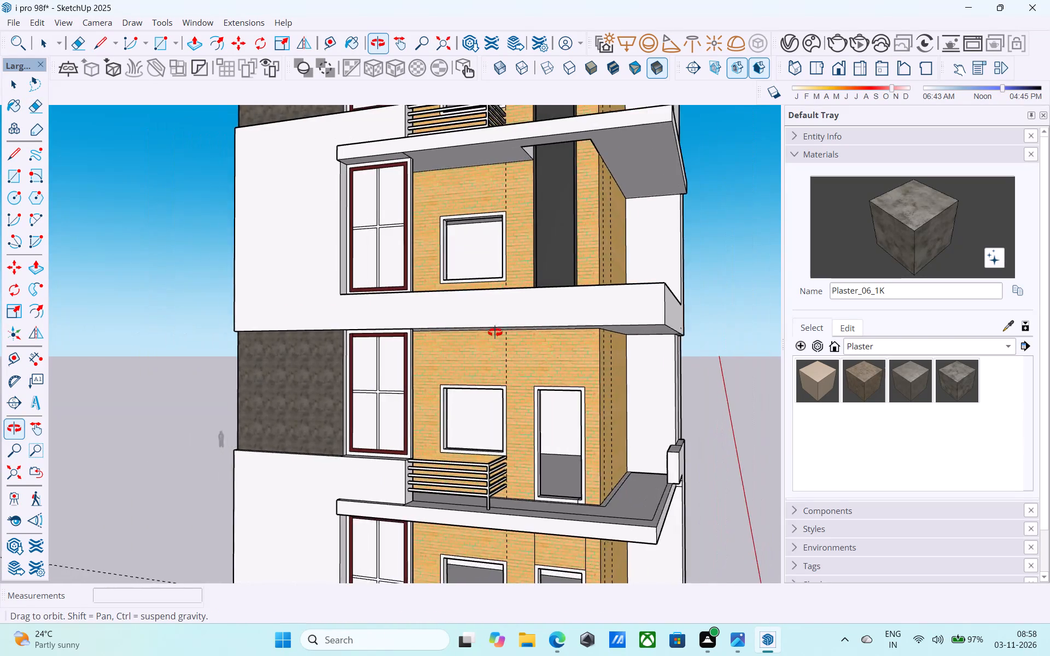
shift+middle_drag(495, 332, 384, 440)
scroll(467, 341, up, 12)
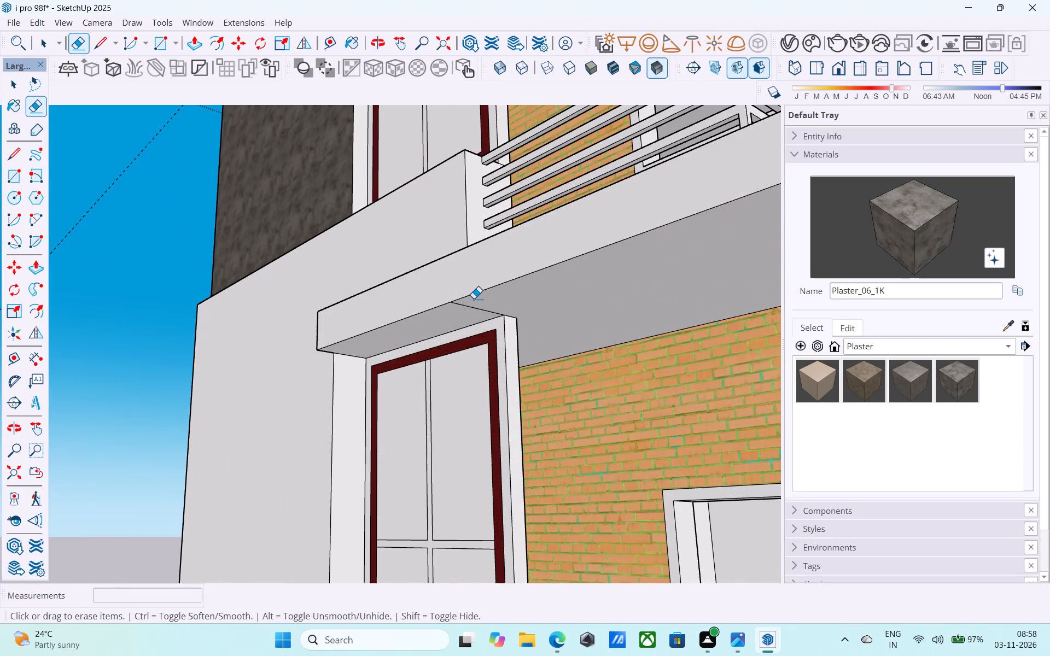
click(474, 297)
drag(477, 311, 465, 317)
scroll(446, 333, down, 17)
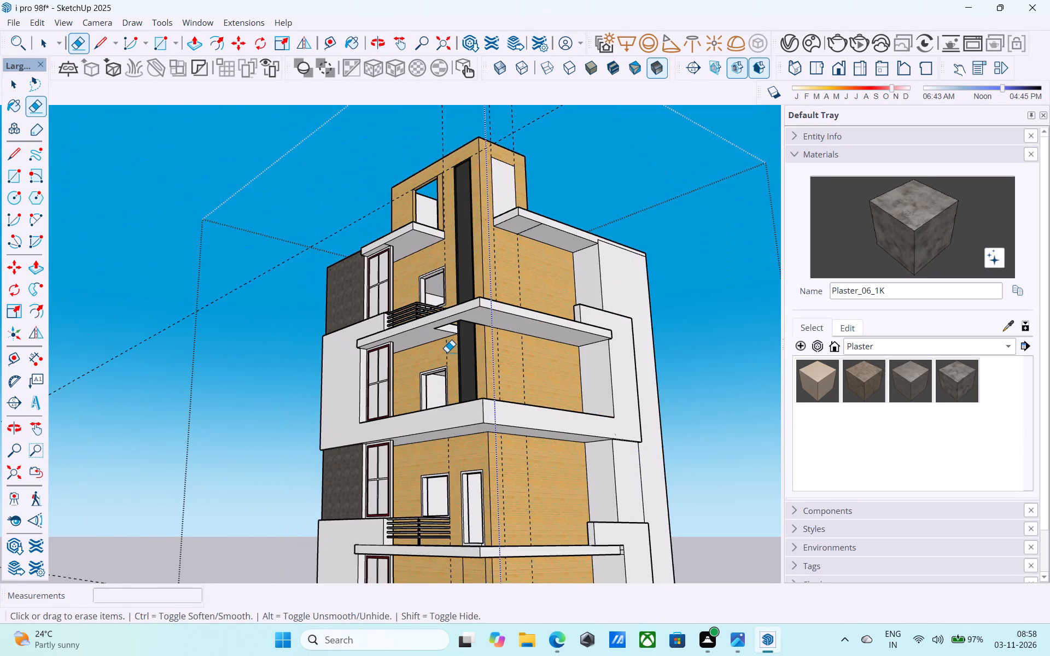
Erase the seam crossing the underside of the top roof slab projection on the brick side wall.
middle_drag(439, 349, 420, 404)
scroll(516, 302, up, 10)
click(493, 267)
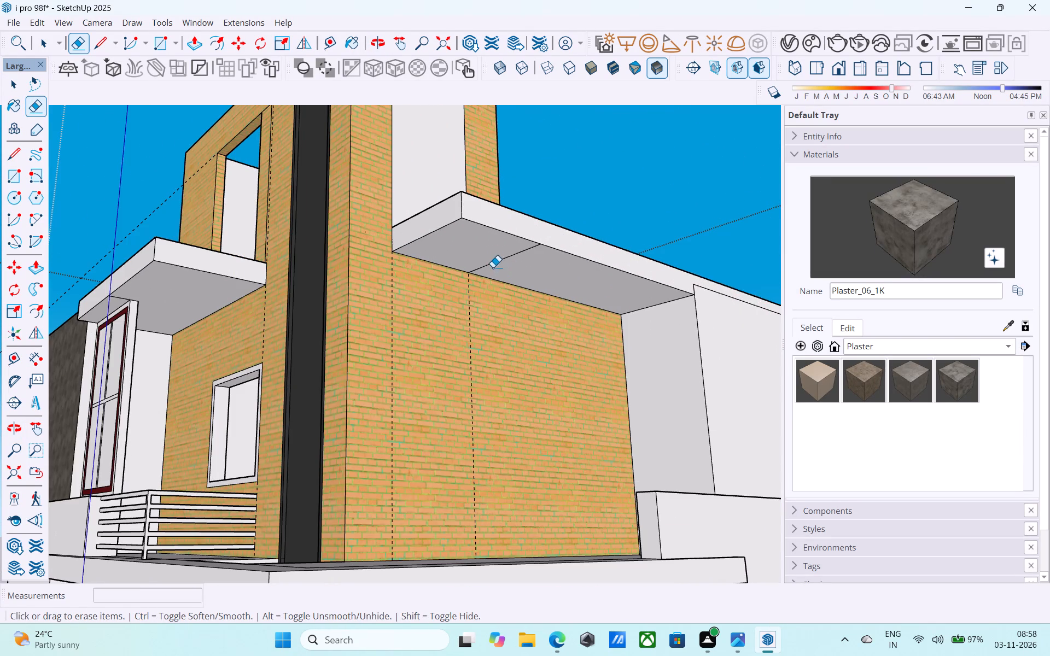
drag(492, 260, 512, 273)
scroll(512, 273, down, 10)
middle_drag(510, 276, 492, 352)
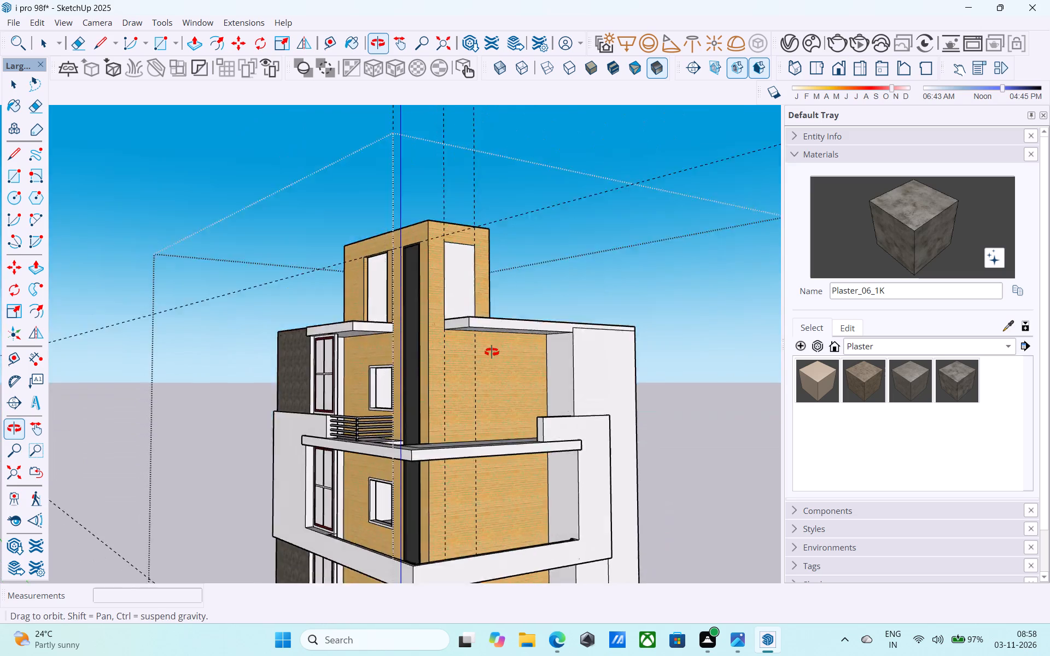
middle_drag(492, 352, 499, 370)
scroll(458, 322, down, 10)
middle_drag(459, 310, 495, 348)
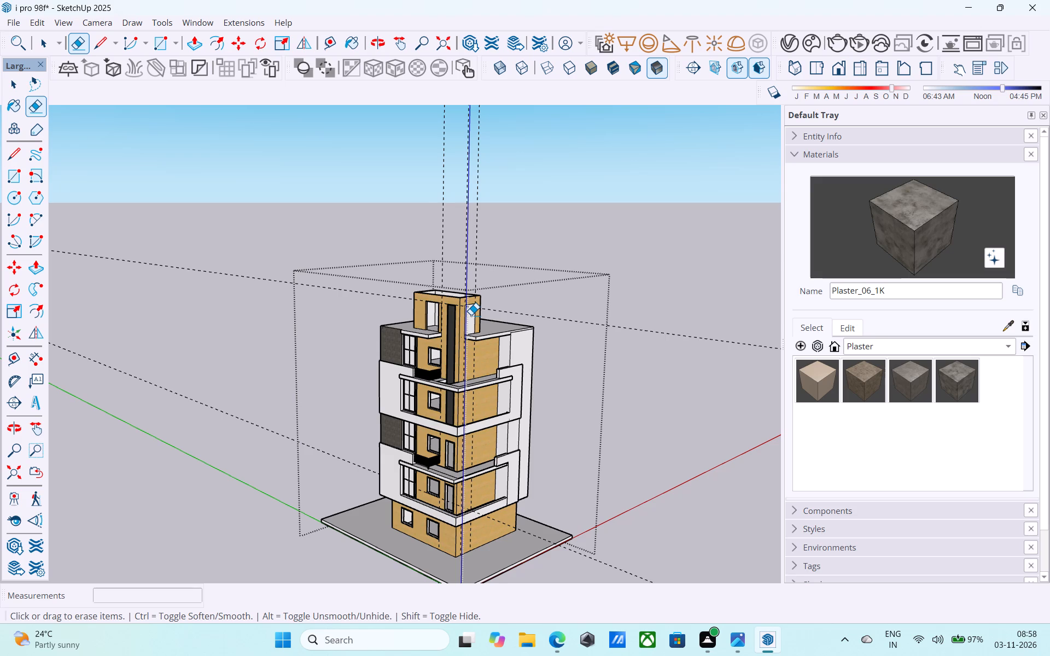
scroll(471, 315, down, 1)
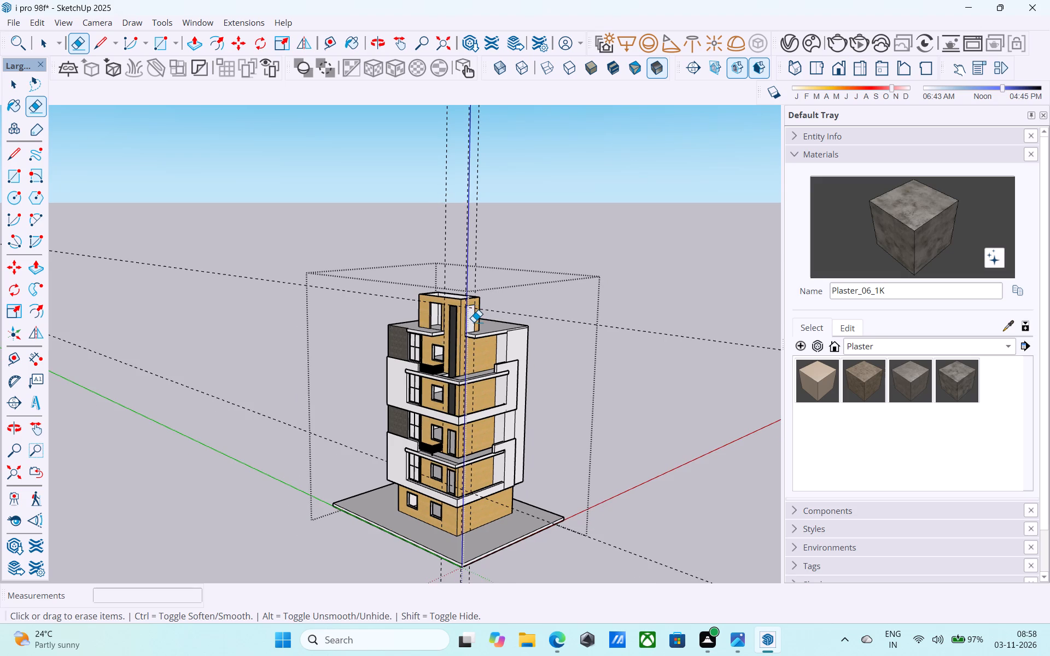
Examine the tower's facade from several angles, focusing on the upper railed balcony, its windows and the brick side wall.
scroll(474, 322, down, 5)
middle_drag(472, 321, 463, 295)
scroll(472, 319, up, 9)
middle_drag(482, 333, 566, 313)
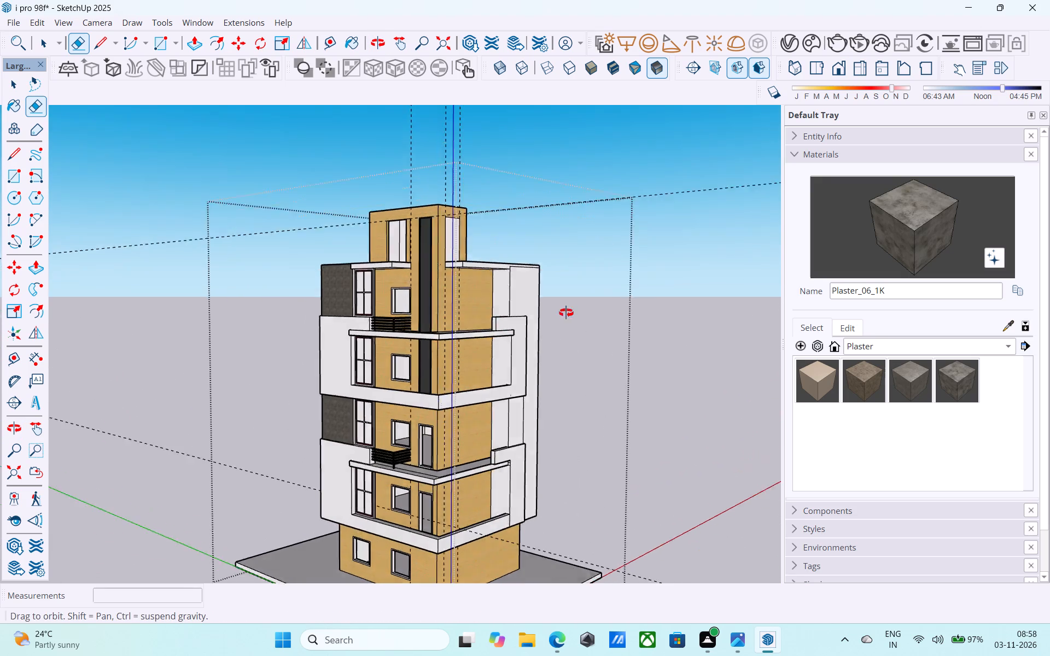
middle_drag(566, 313, 530, 367)
scroll(483, 339, up, 1)
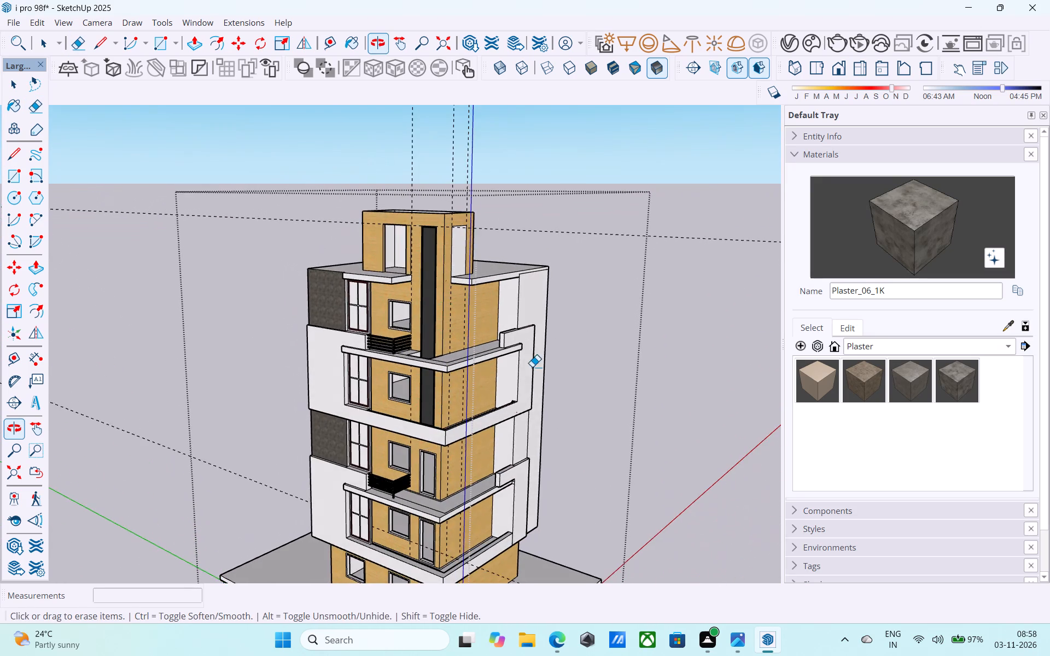
scroll(498, 367, up, 4)
scroll(530, 349, down, 5)
middle_drag(551, 335, 514, 427)
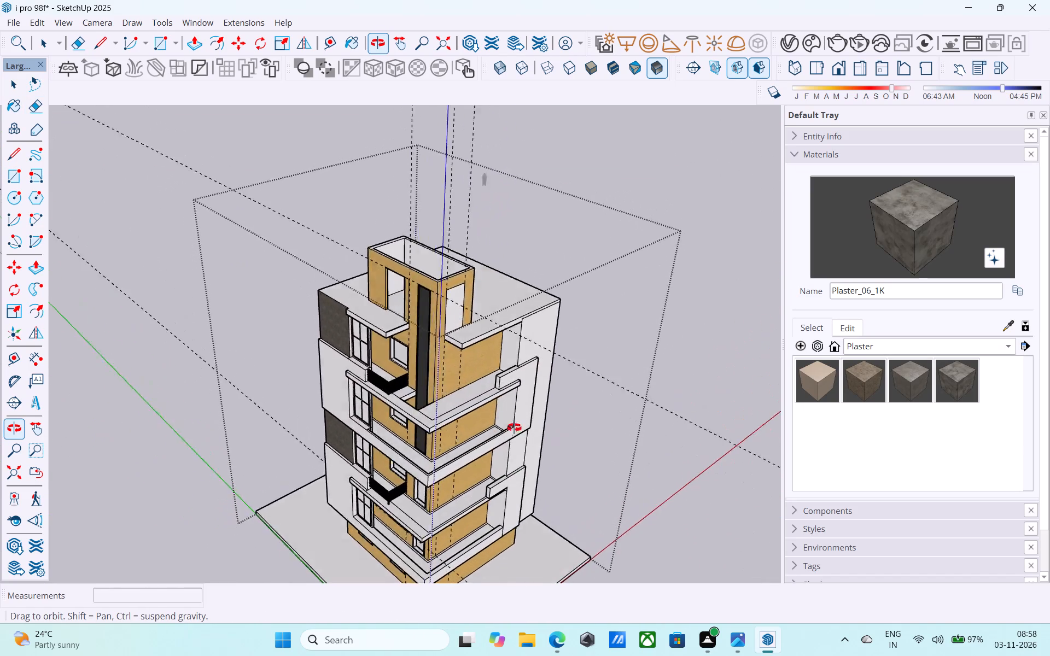
middle_drag(514, 427, 509, 388)
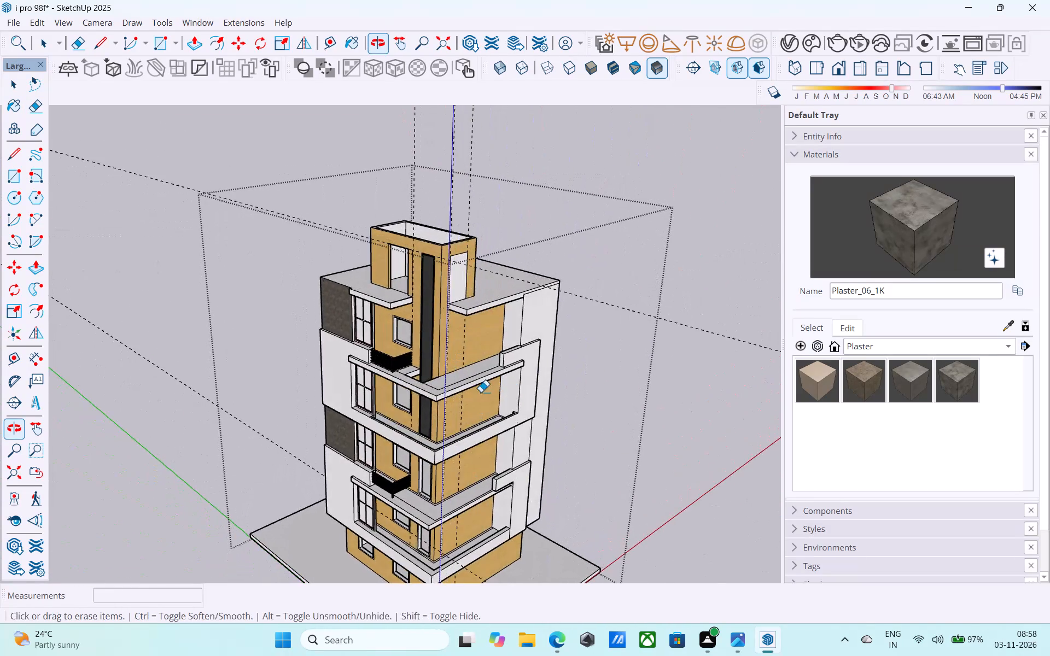
middle_drag(493, 388, 663, 383)
scroll(543, 345, up, 5)
middle_drag(494, 367, 366, 364)
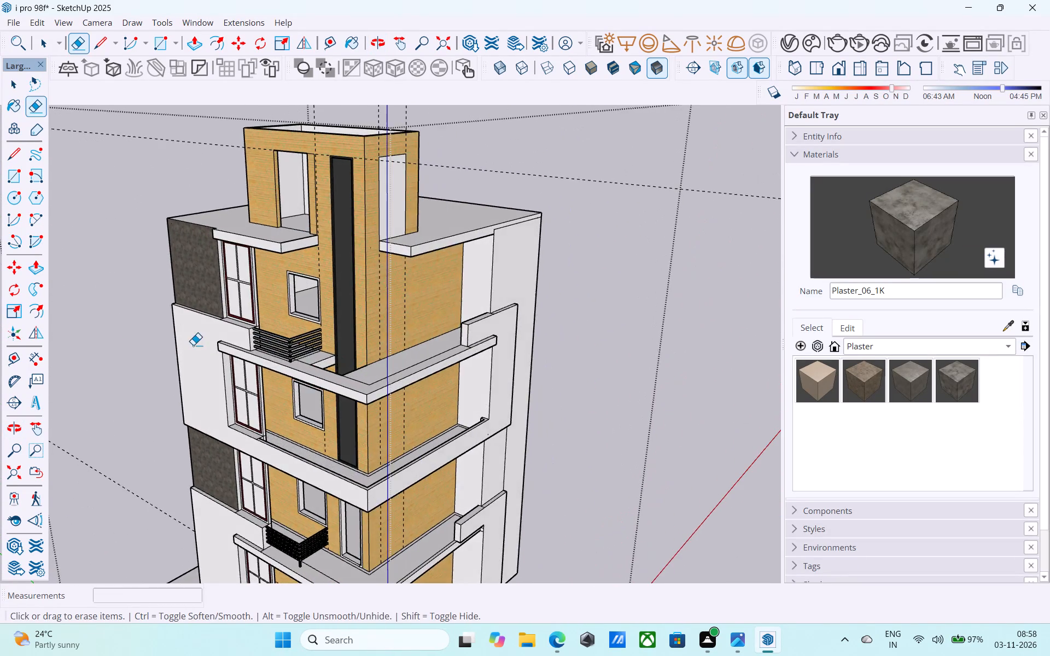
scroll(193, 345, up, 4)
middle_drag(326, 348, 428, 354)
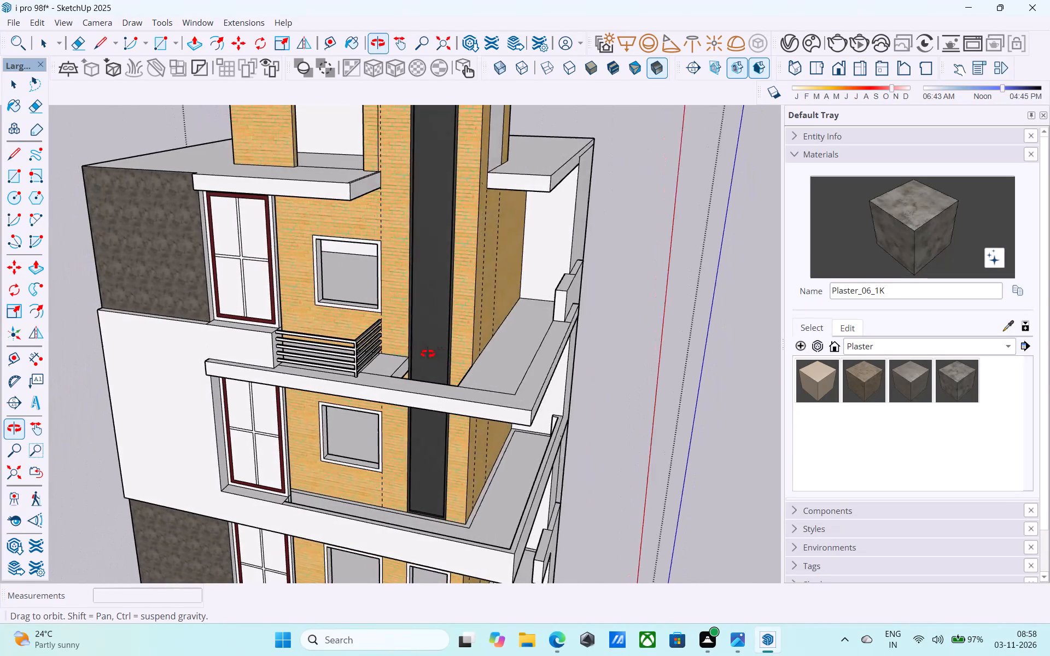
middle_drag(428, 354, 562, 314)
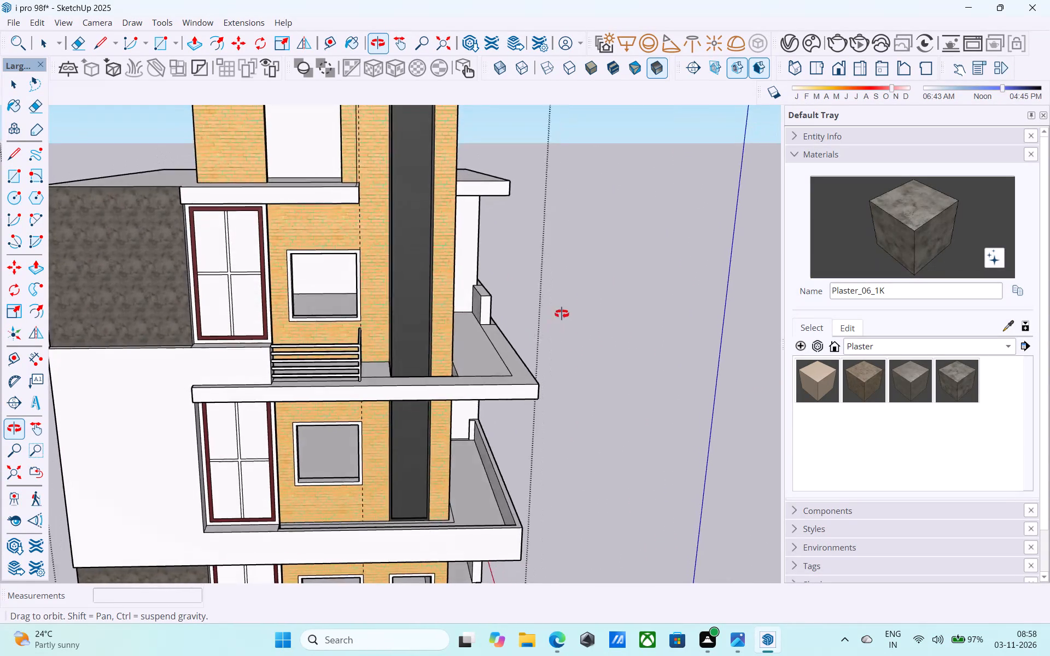
middle_drag(562, 314, 400, 344)
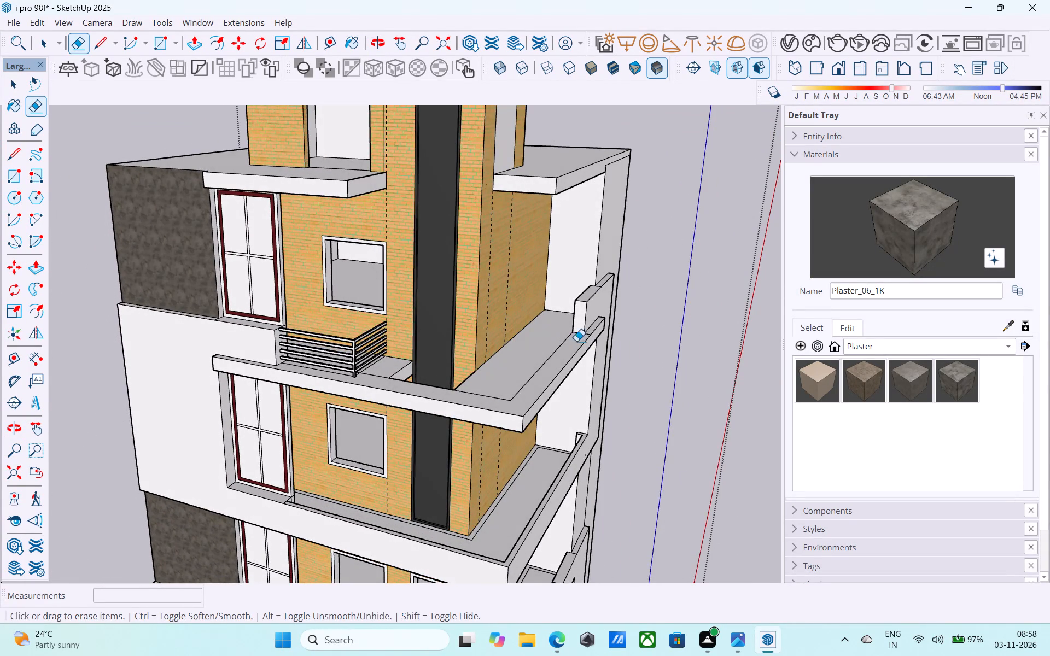
middle_drag(571, 340, 714, 349)
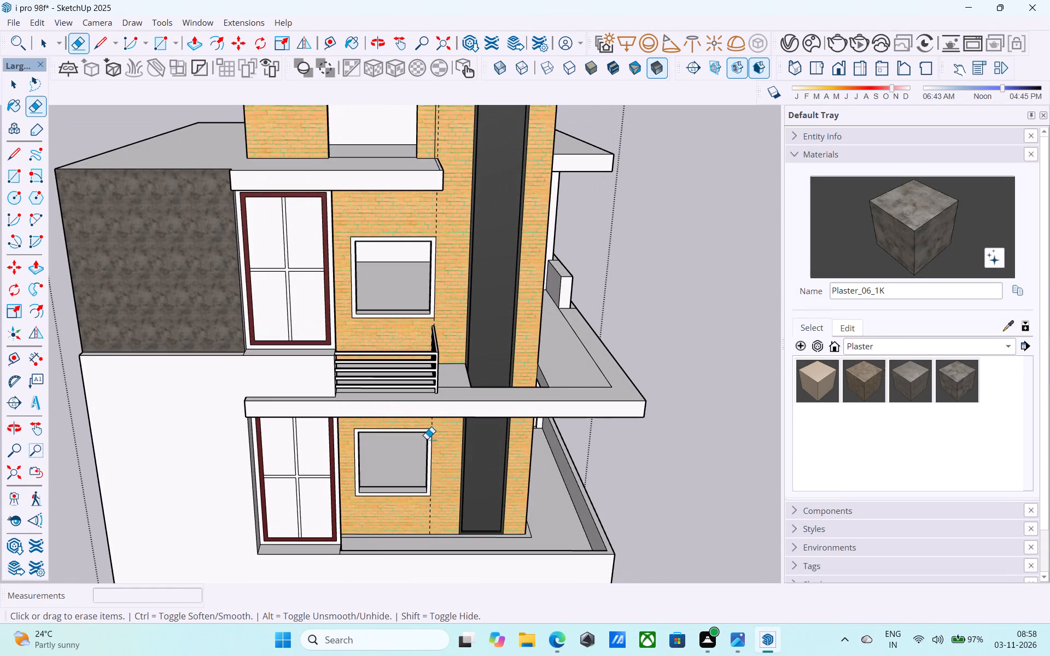
middle_drag(418, 437, 329, 454)
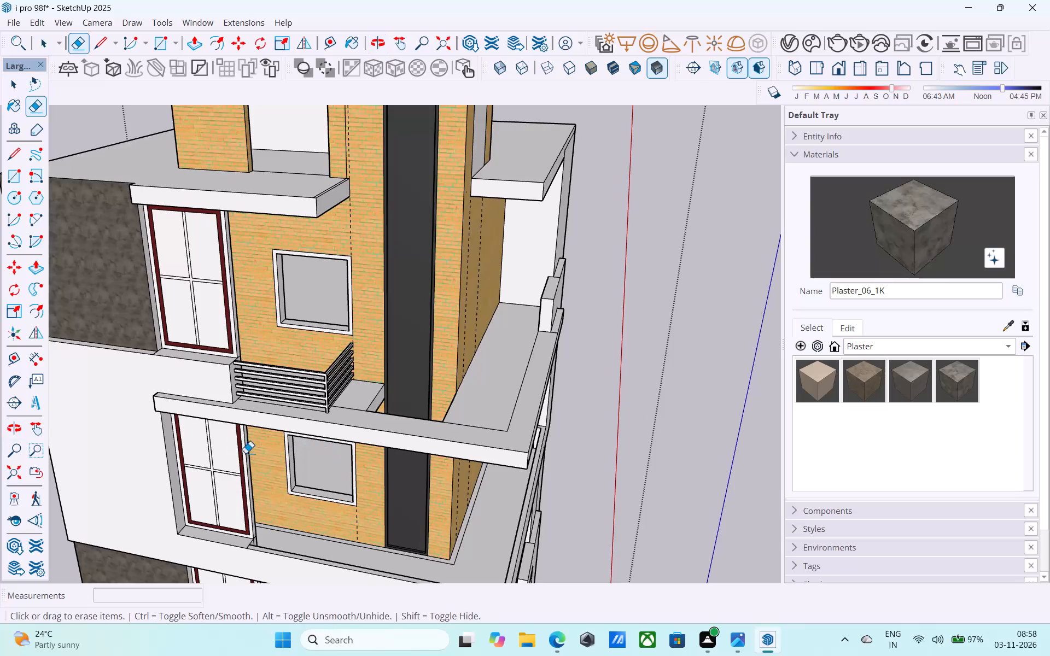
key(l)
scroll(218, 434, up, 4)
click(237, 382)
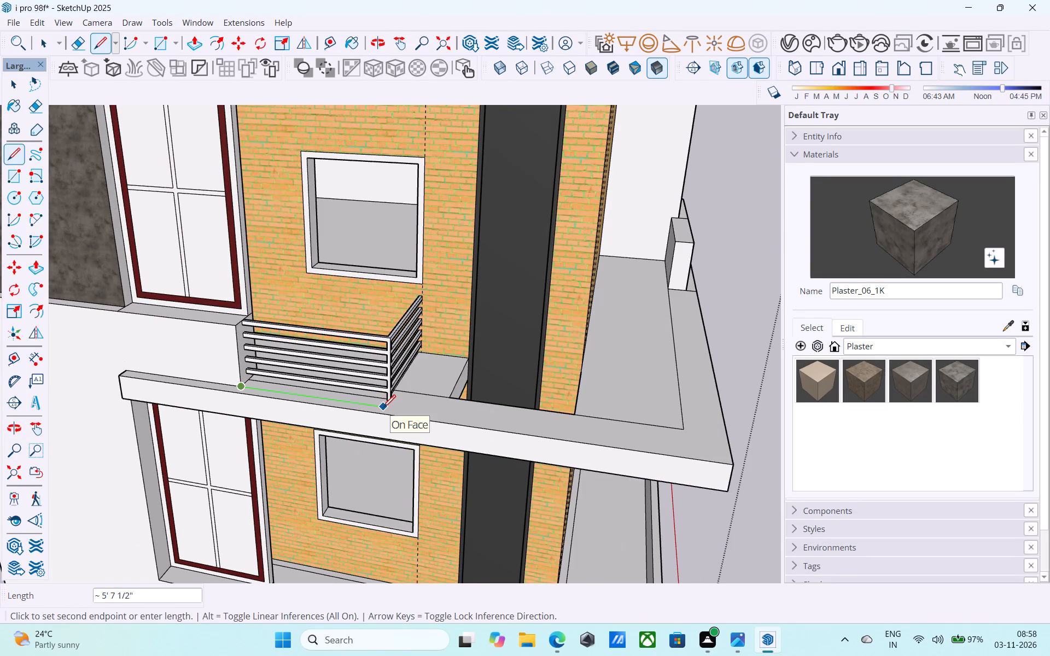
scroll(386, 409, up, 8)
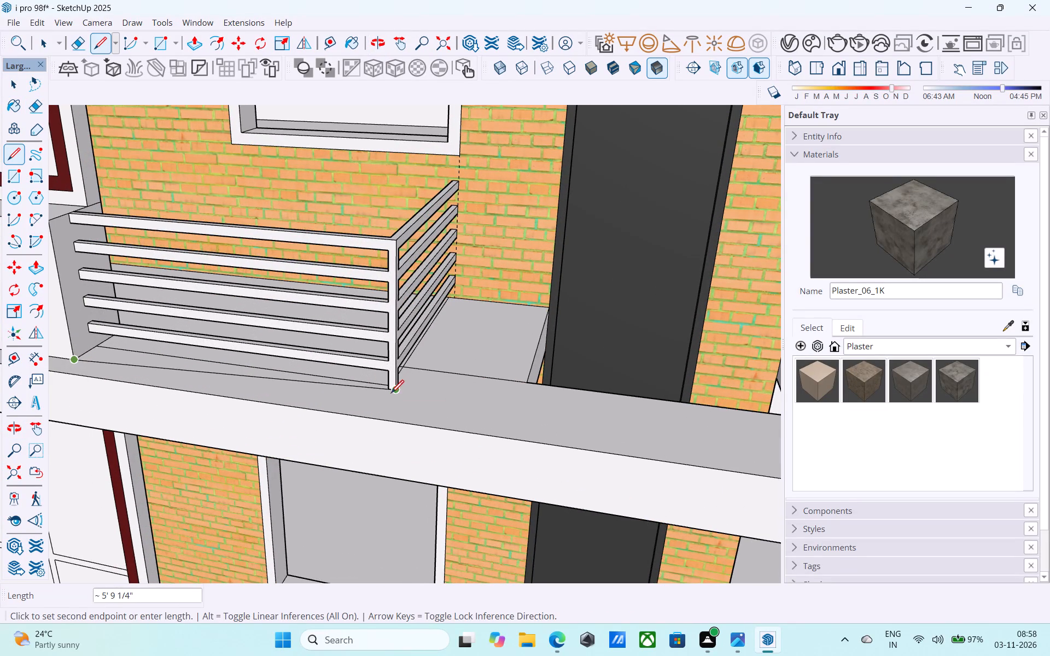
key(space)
Draw a 3' 7 1/2" line across the upper balcony floor from the white parapet's inner corner to the brick side wall.
scroll(381, 407, down, 13)
middle_drag(348, 380, 323, 371)
scroll(612, 308, up, 5)
middle_drag(606, 337, 260, 340)
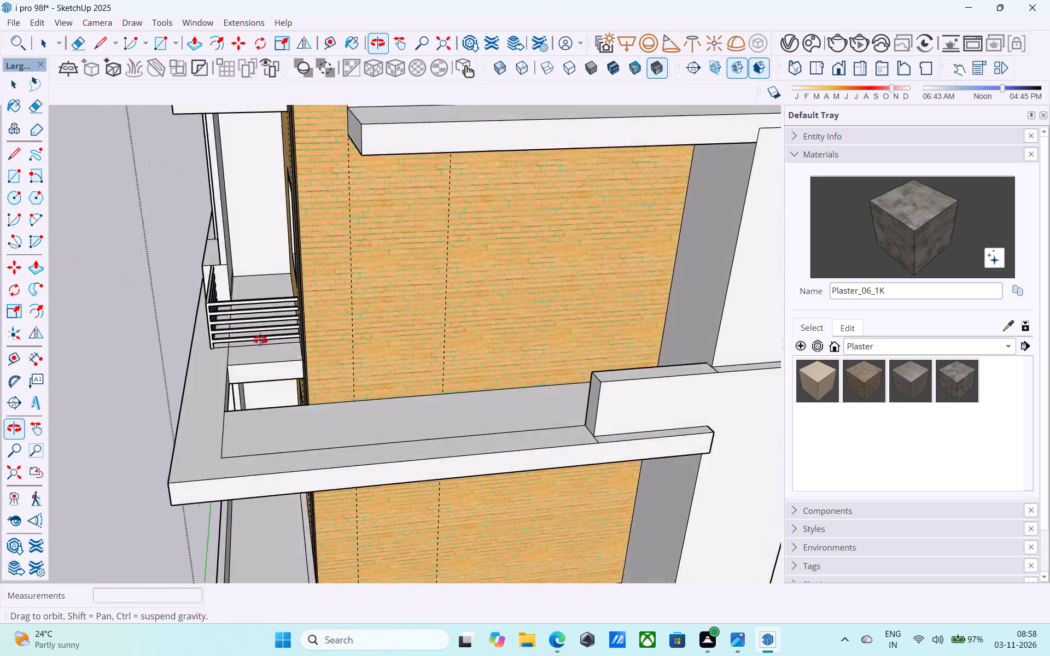
middle_drag(260, 340, 259, 339)
scroll(569, 437, up, 5)
key(l)
click(589, 430)
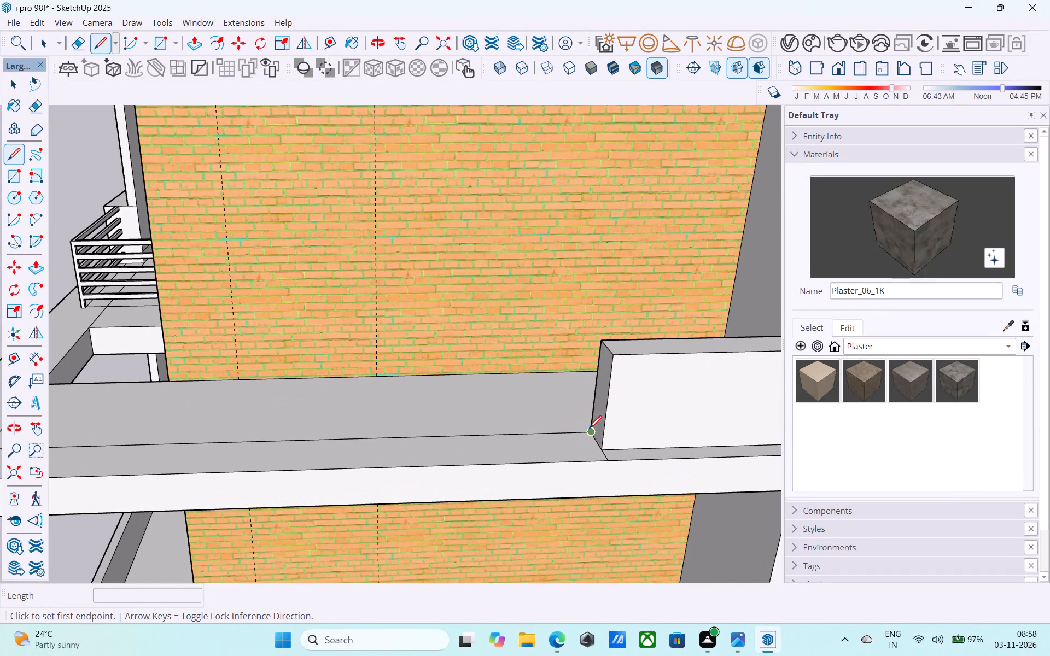
click(555, 370)
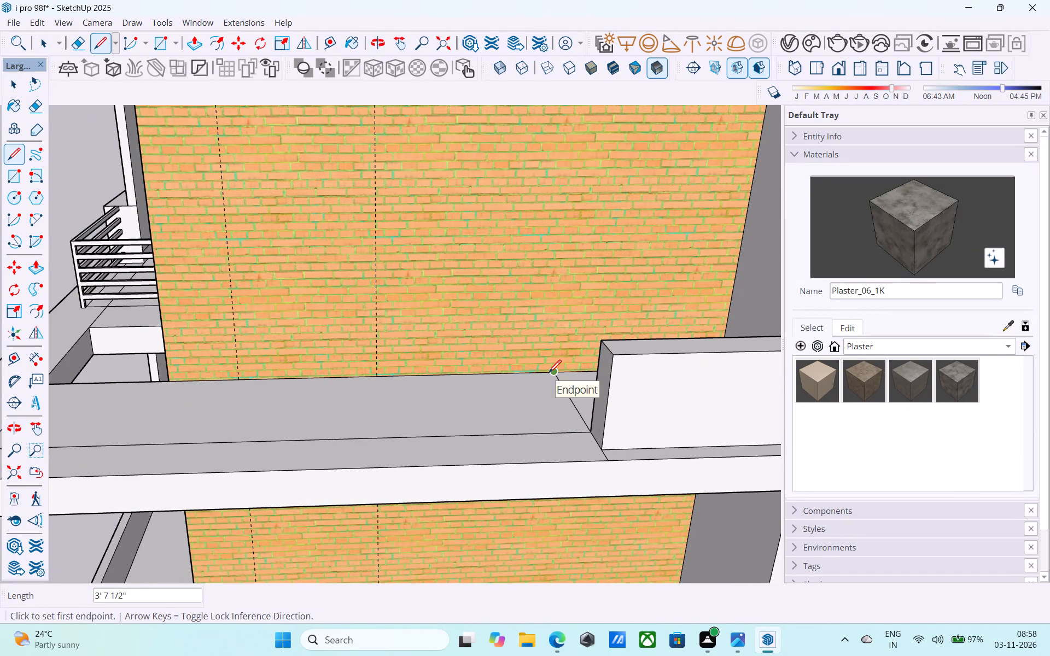
key(space)
Draw an 11' 6" vertical line up the brick side wall from that floor line's endpoint to the roof slab's underside.
key(l)
click(556, 366)
scroll(551, 359, down, 3)
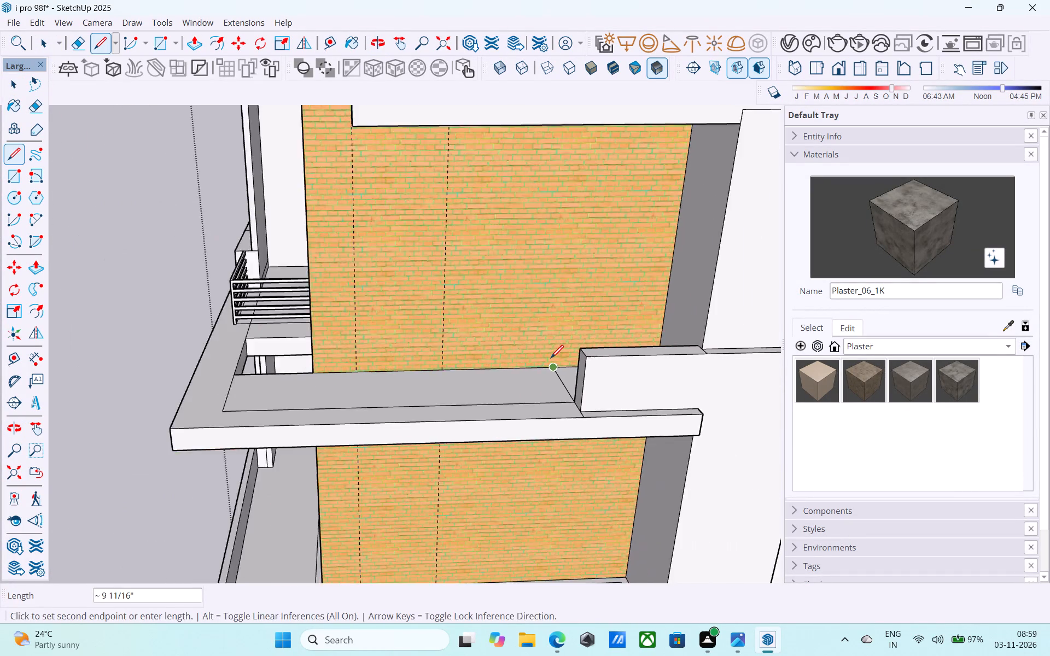
scroll(551, 359, down, 3)
shift+middle_drag(549, 360, 567, 297)
click(560, 279)
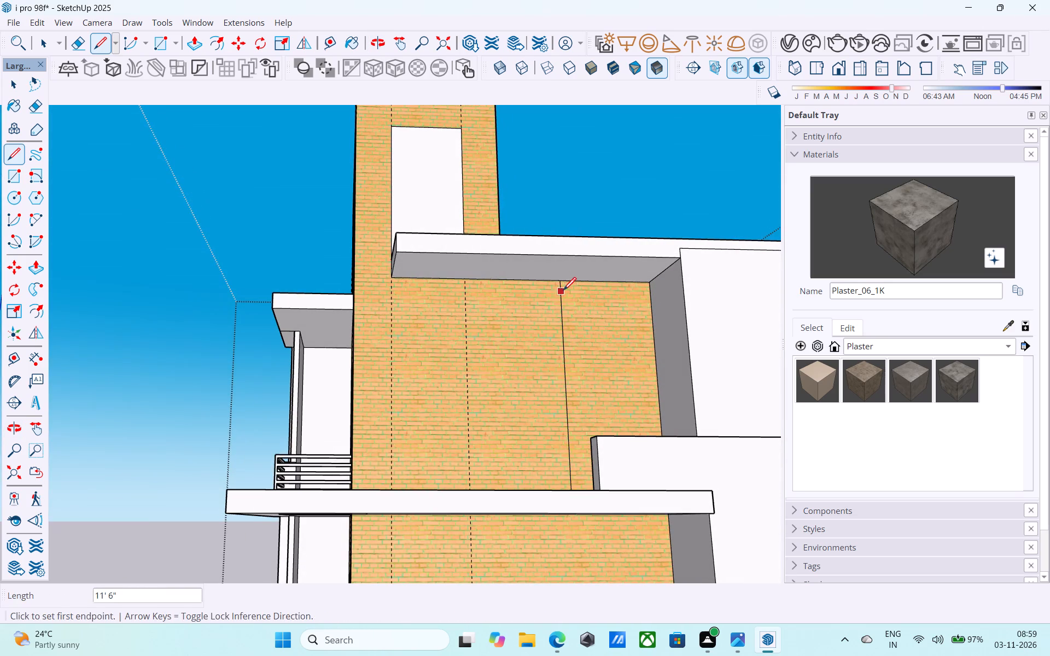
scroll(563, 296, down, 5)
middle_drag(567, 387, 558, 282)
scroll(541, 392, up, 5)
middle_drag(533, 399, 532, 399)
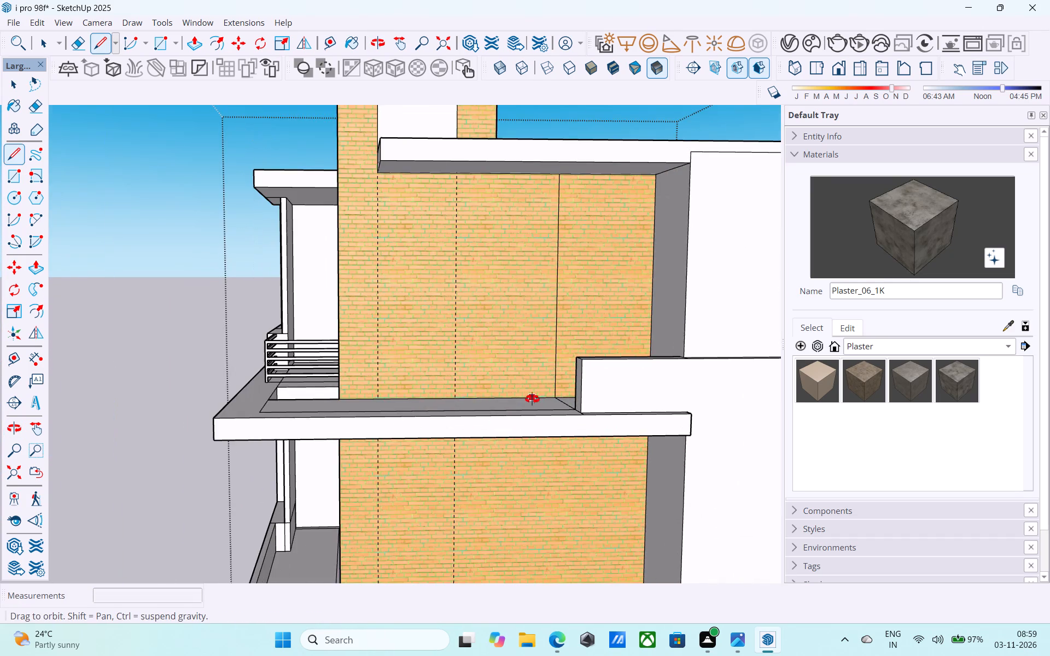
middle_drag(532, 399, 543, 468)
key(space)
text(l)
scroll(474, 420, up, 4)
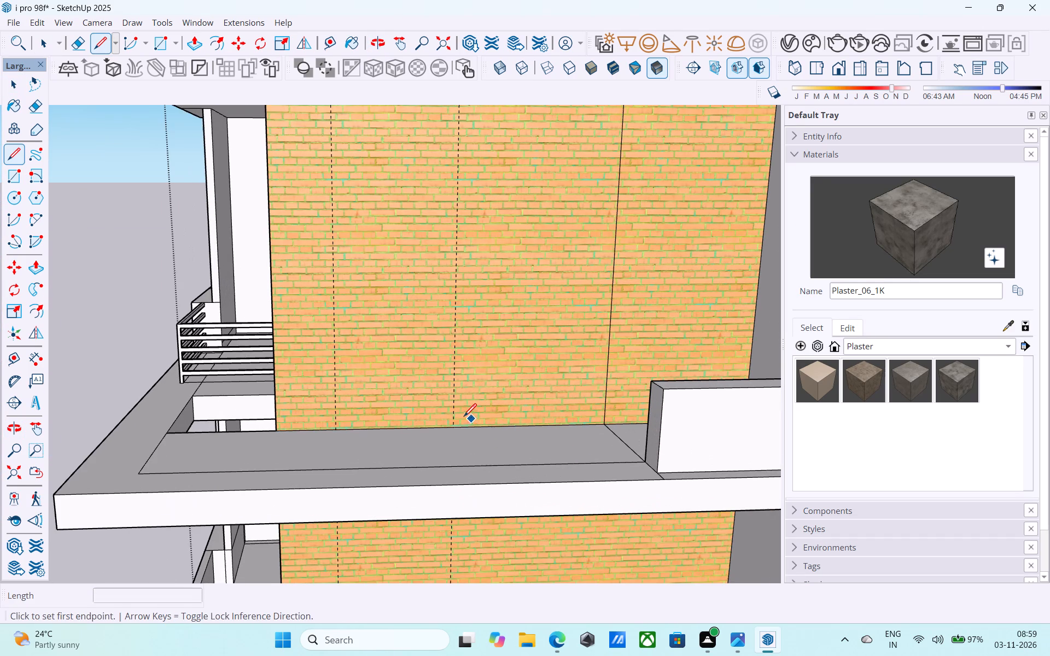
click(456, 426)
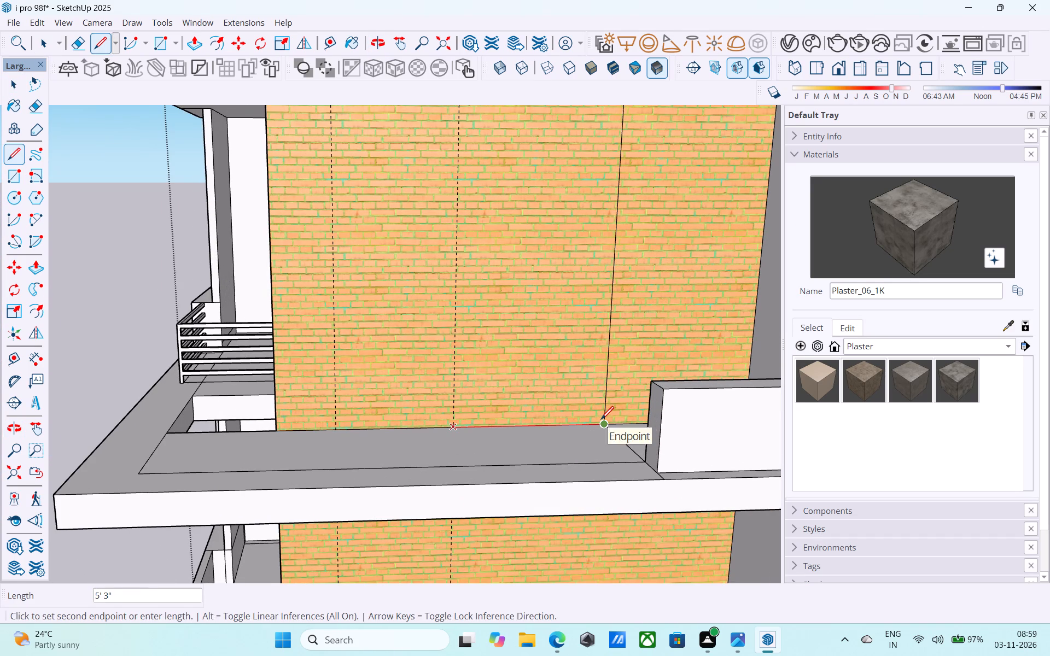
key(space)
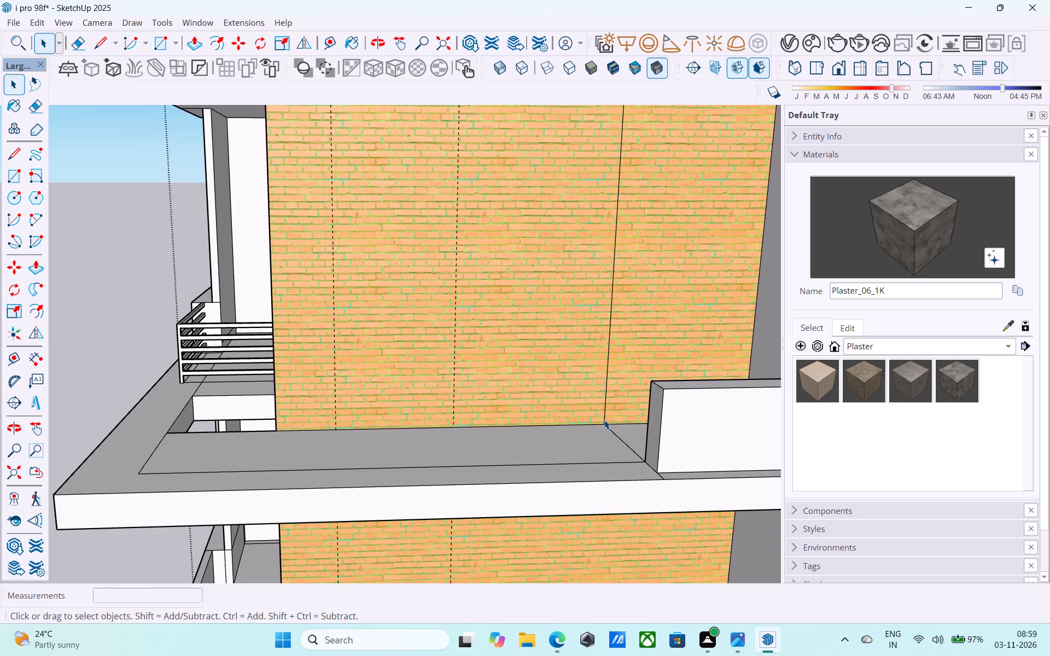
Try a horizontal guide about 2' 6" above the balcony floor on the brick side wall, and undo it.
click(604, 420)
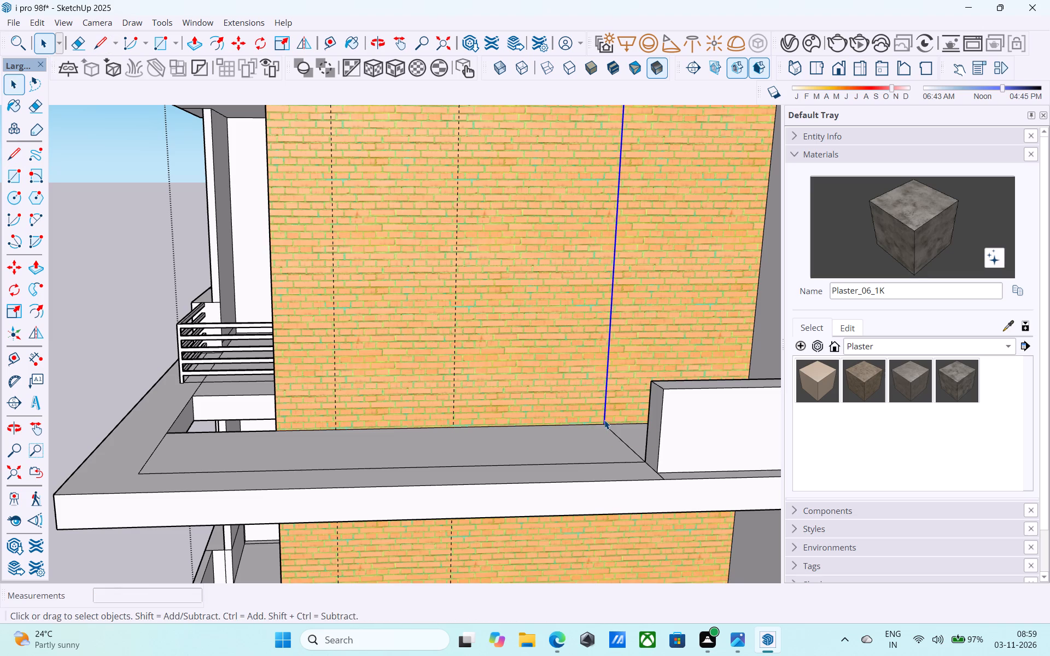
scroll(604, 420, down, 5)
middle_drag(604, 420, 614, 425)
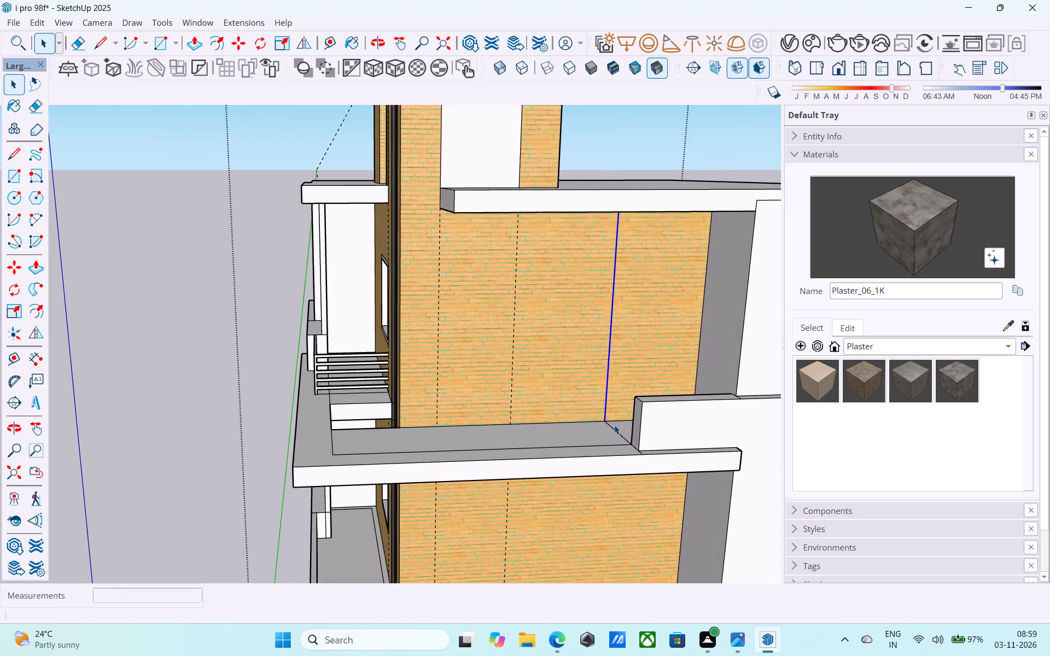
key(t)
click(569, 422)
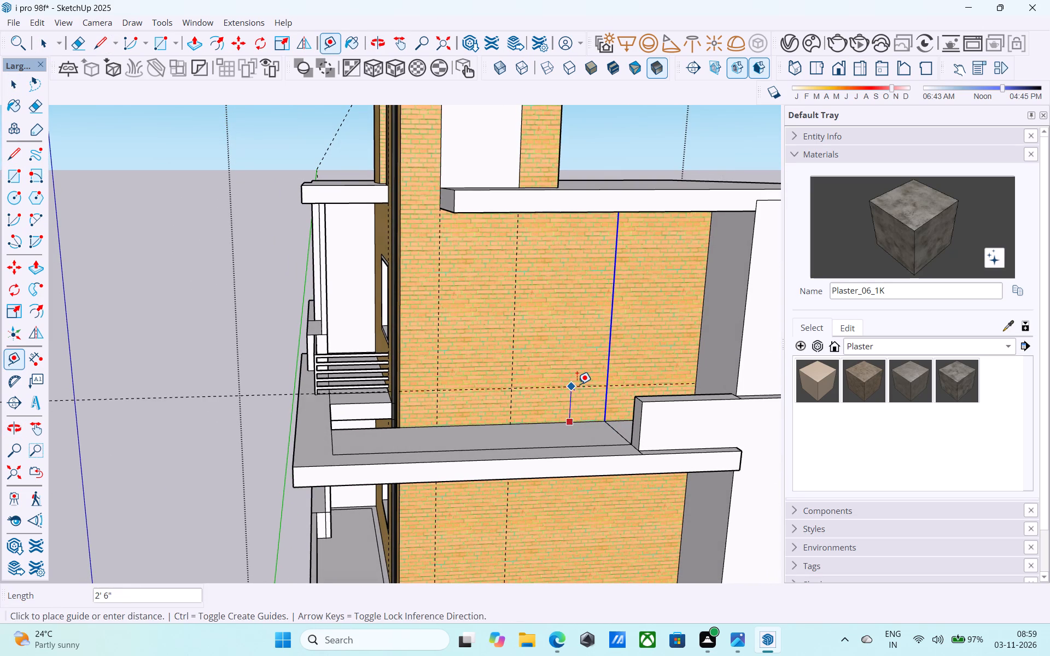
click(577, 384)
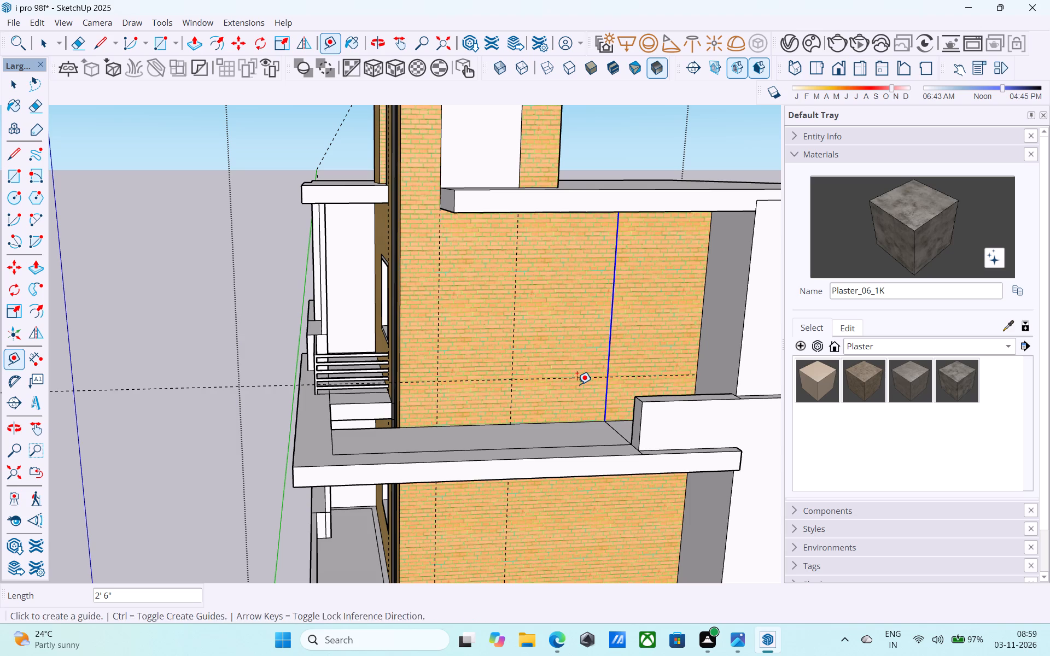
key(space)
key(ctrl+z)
Measure the height of the front window's sill above the upper railed balcony's floor.
middle_drag(586, 373, 818, 425)
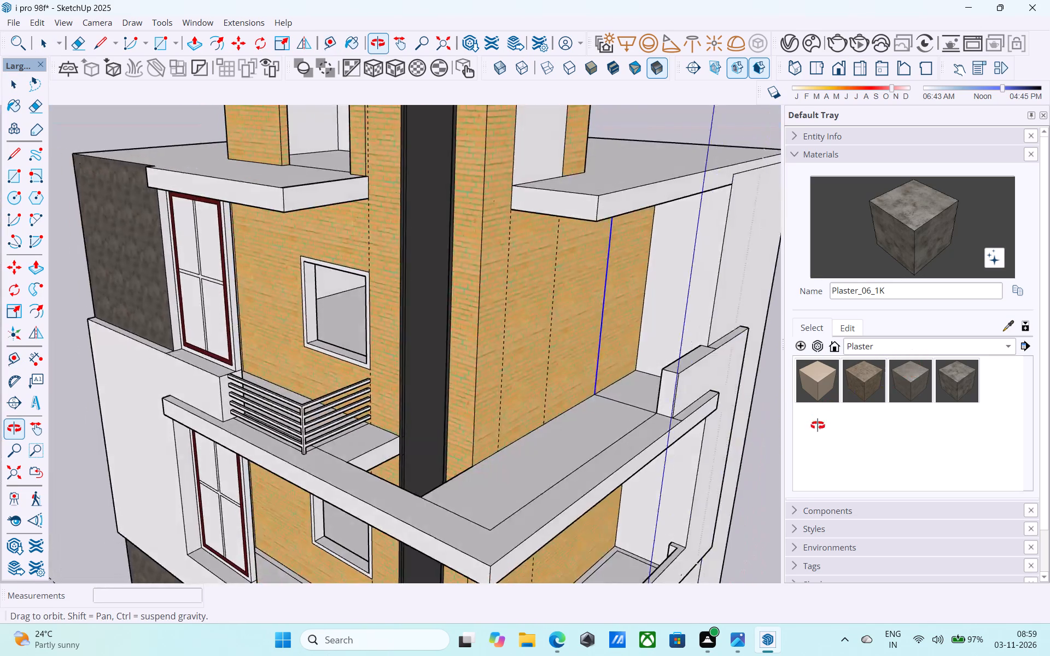
middle_drag(818, 425, 884, 471)
key(t)
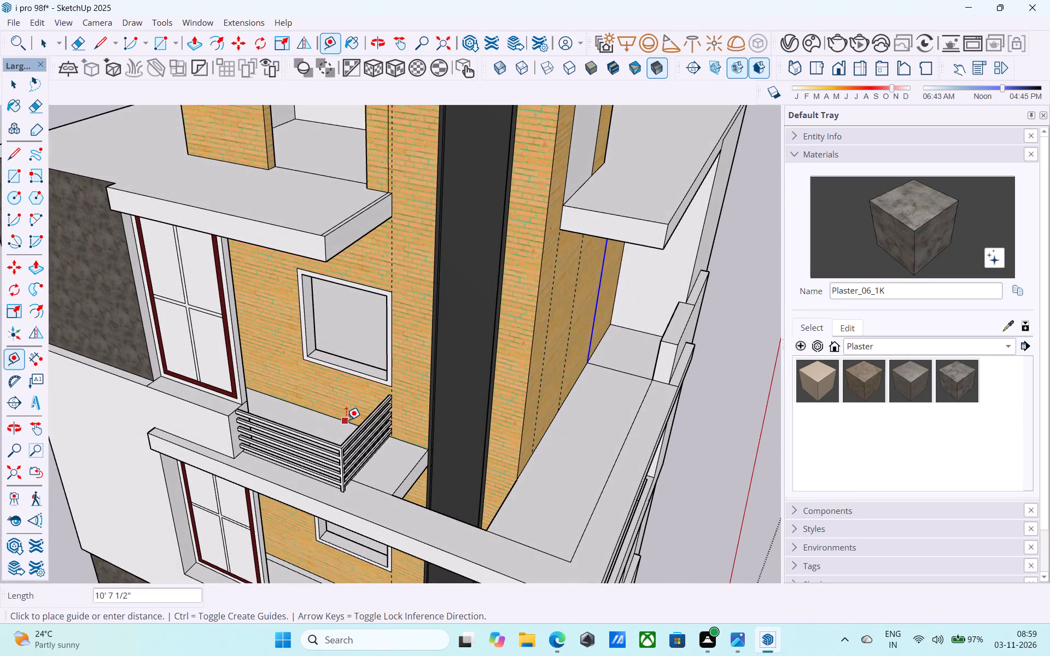
click(346, 419)
key(space)
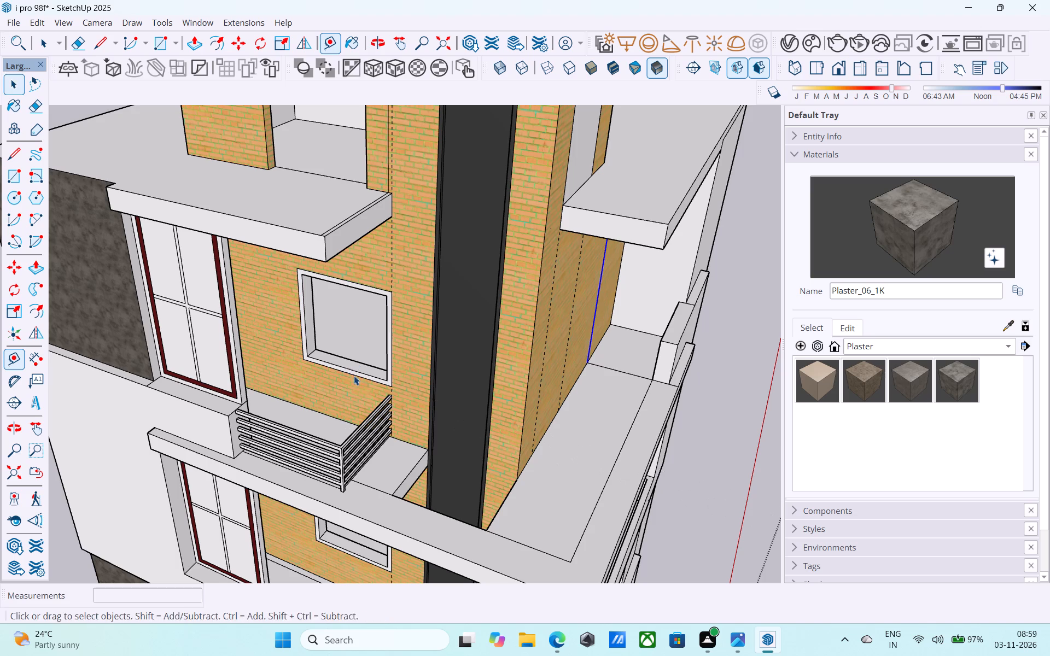
Place a horizontal guide 3' above the upper balcony floor on the brick side wall.
scroll(354, 376, down, 5)
middle_drag(341, 367, 167, 327)
scroll(148, 320, down, 5)
middle_drag(466, 476, 426, 449)
scroll(462, 407, up, 5)
key(t)
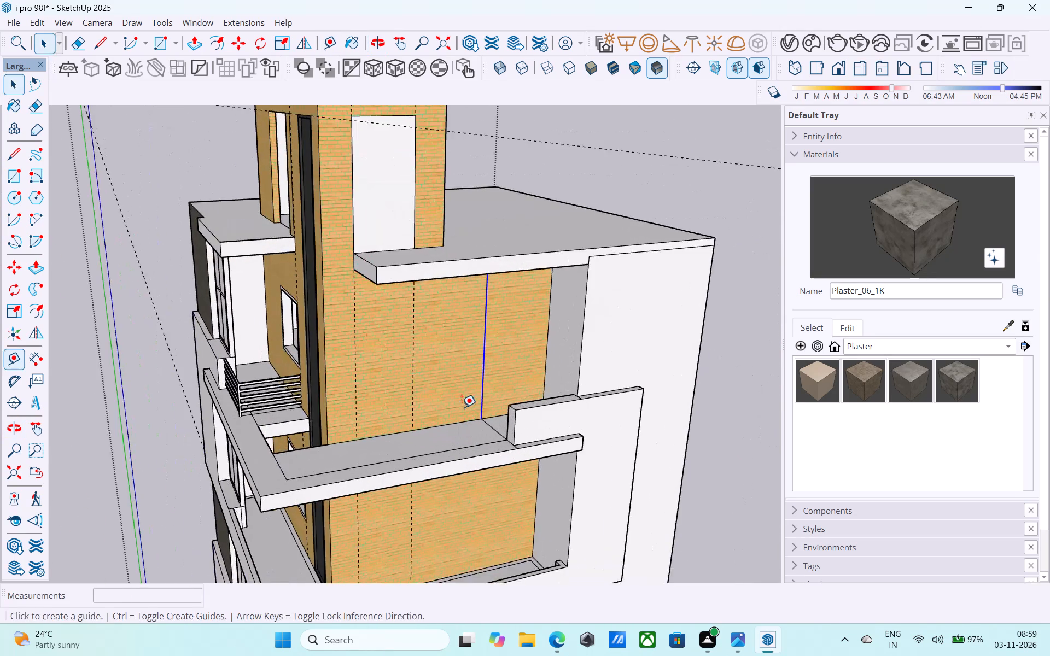
scroll(462, 409, up, 3)
click(454, 431)
text(3')
key(Return)
key(space)
Draw a 5' by 5' window outline on the brick side wall, starting where the 3' guide meets the vertical line.
key(r)
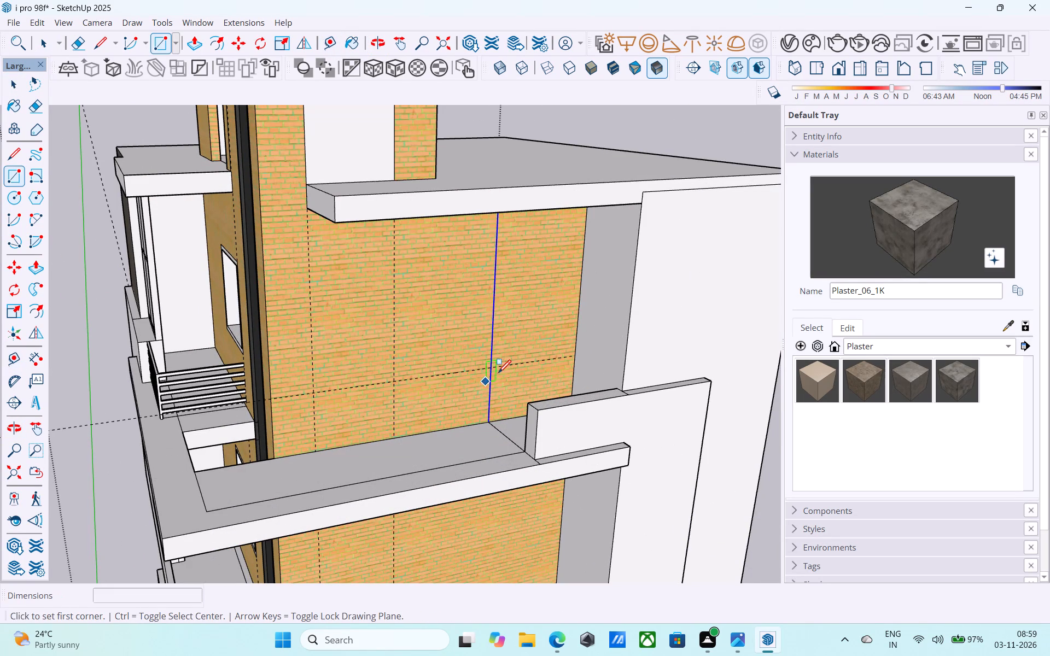
click(492, 365)
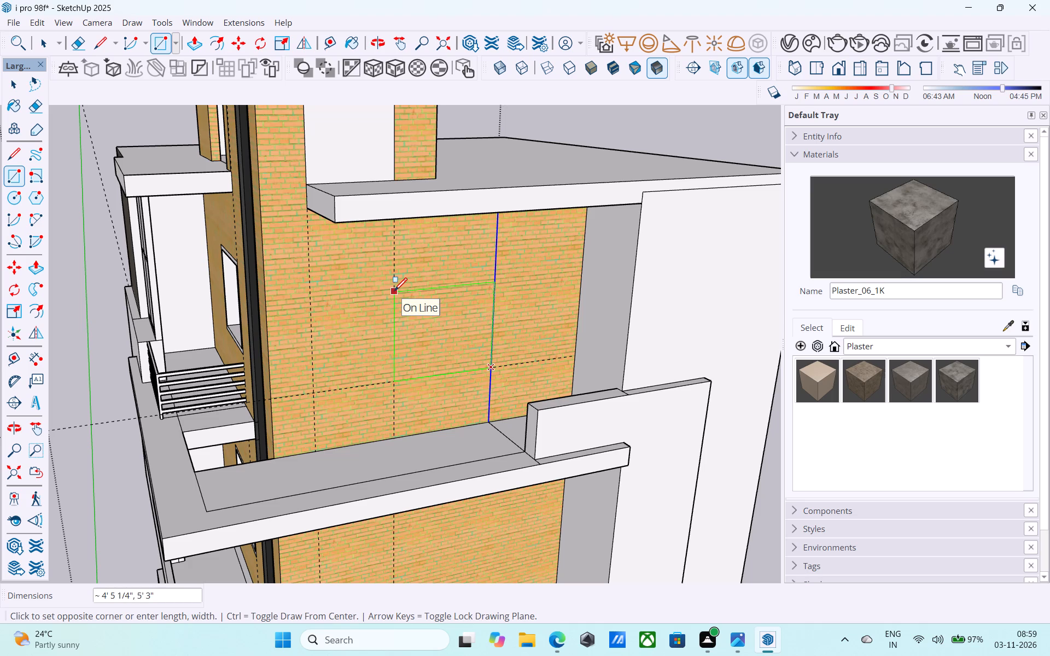
key(4)
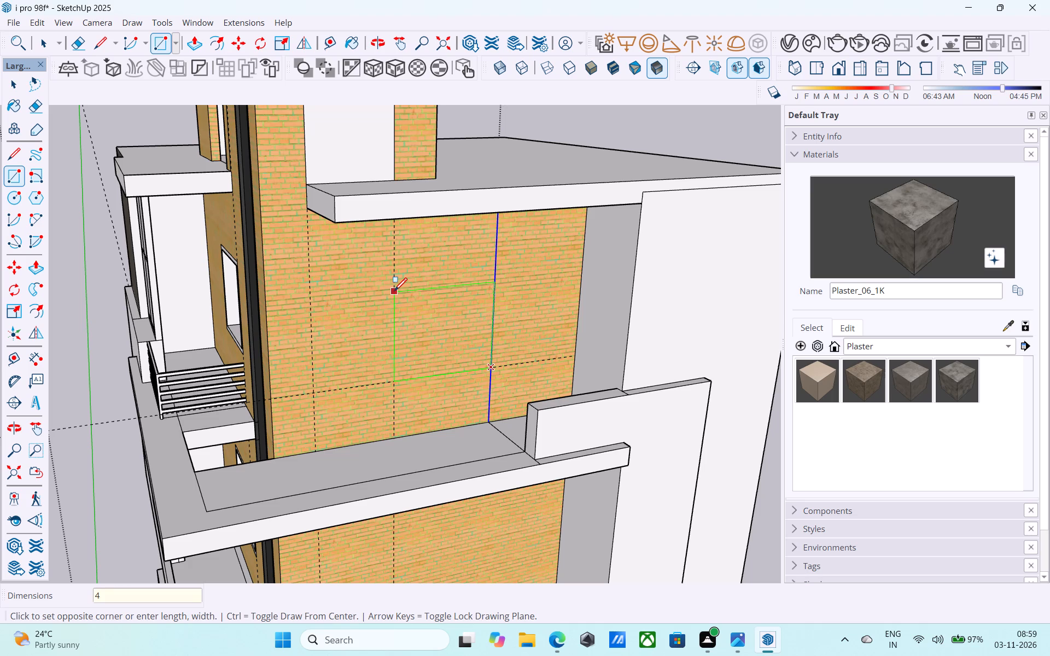
text(',4')
key(Return)
key(4)
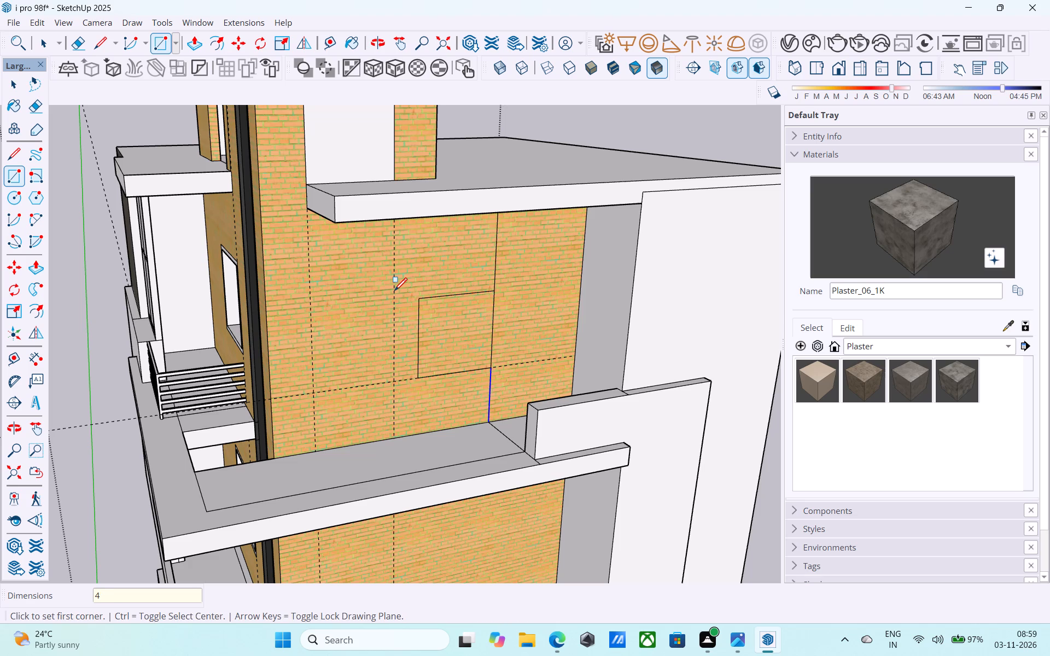
key(BackSpace)
text(5',5')
key(Return)
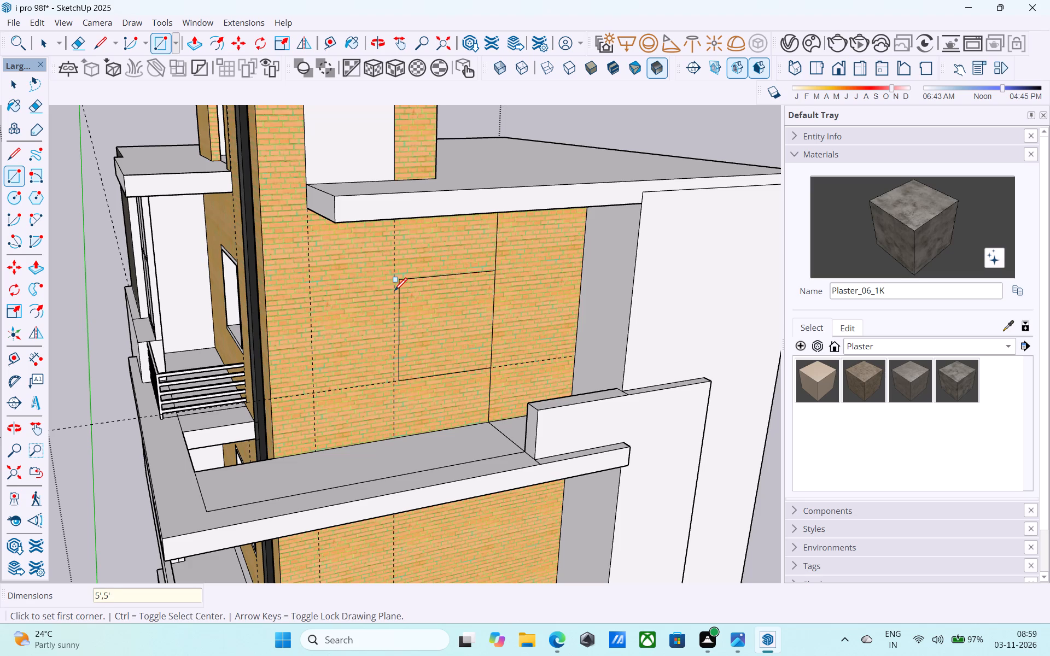
Offset the 5' by 5' window outline on the brick side wall inward by 3" to form the frame.
key(space)
scroll(407, 307, up, 6)
click(409, 311)
scroll(410, 311, up, 4)
key(f)
click(410, 311)
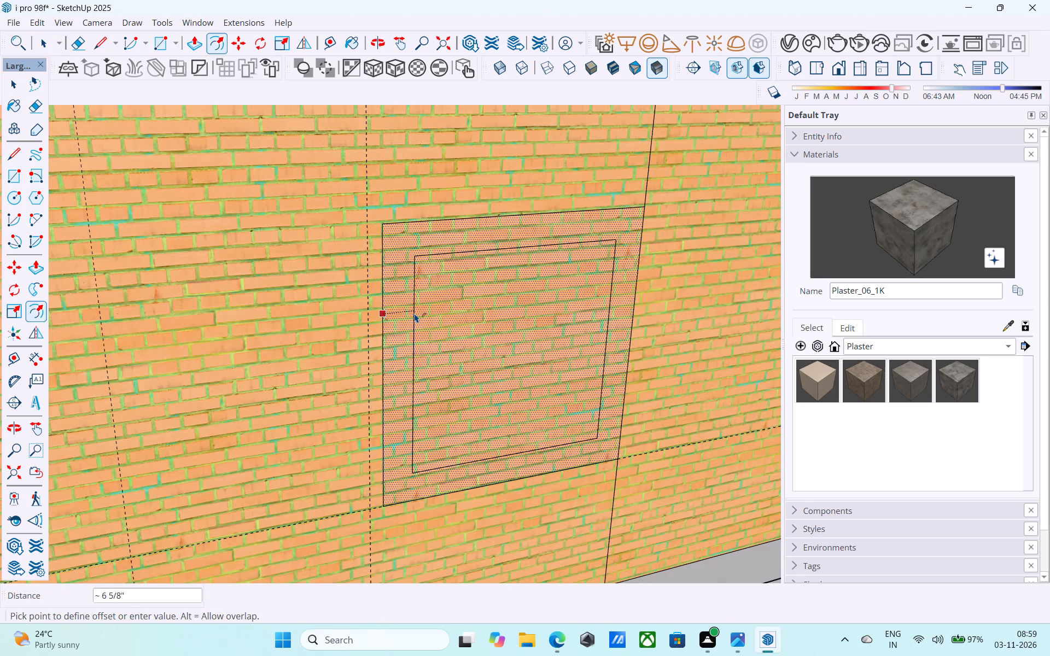
key(3)
key(shift+quotedbl)
key(Return)
key(space)
scroll(415, 308, down, 3)
scroll(415, 308, up, 1)
scroll(415, 308, down, 8)
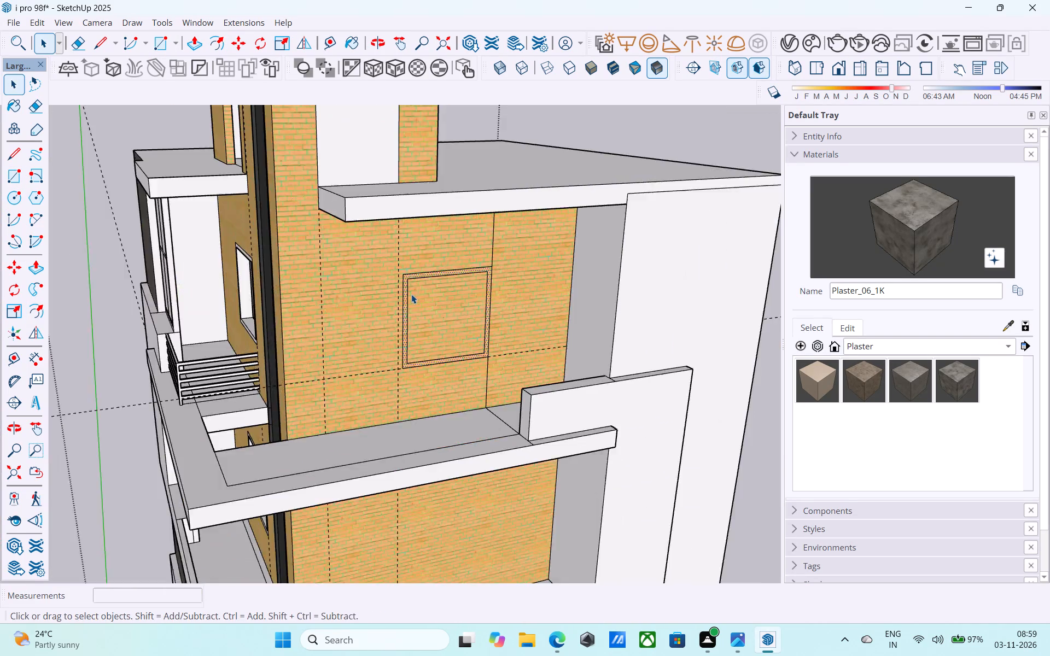
Push the window's inner face 9" through the brick side wall to cut the opening.
scroll(411, 294, down, 4)
middle_drag(430, 299, 500, 263)
scroll(436, 330, up, 5)
click(435, 329)
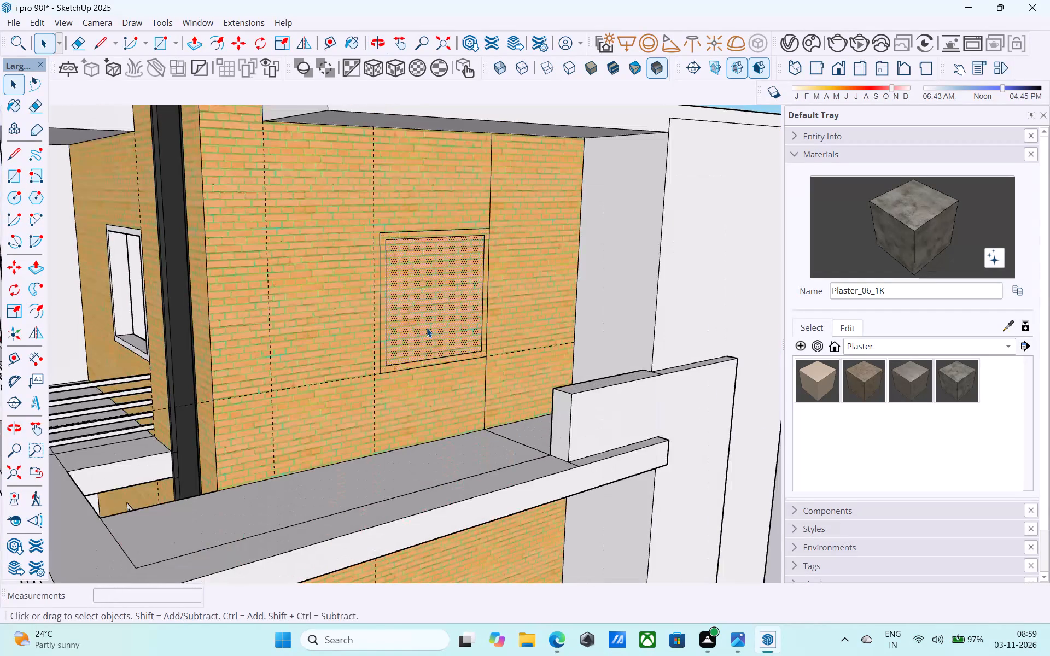
scroll(427, 328, up, 5)
key(p)
click(427, 328)
click(400, 274)
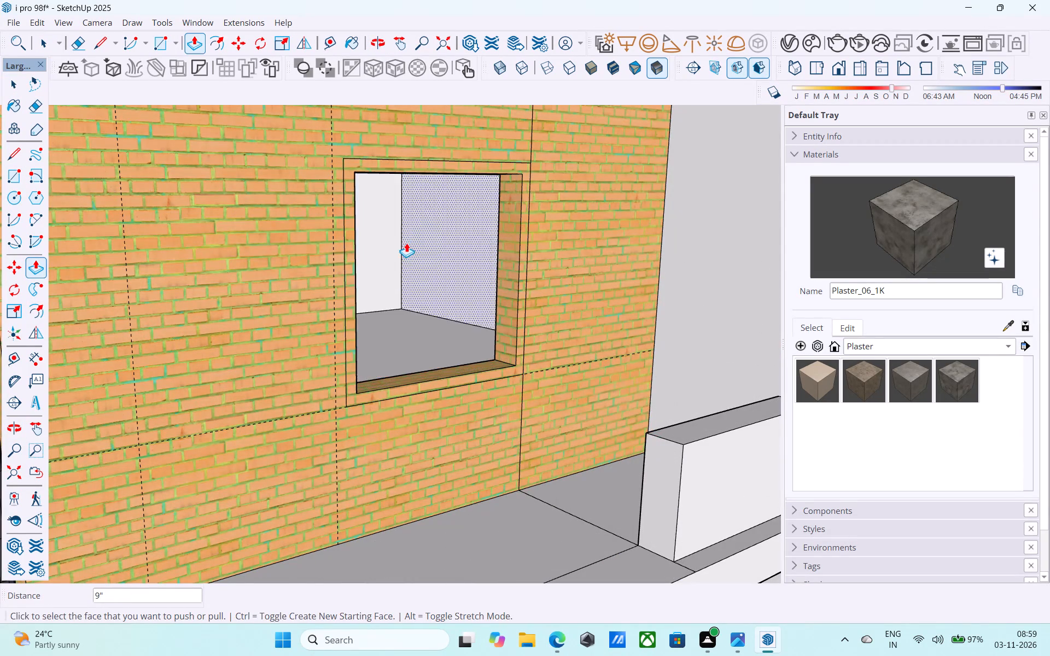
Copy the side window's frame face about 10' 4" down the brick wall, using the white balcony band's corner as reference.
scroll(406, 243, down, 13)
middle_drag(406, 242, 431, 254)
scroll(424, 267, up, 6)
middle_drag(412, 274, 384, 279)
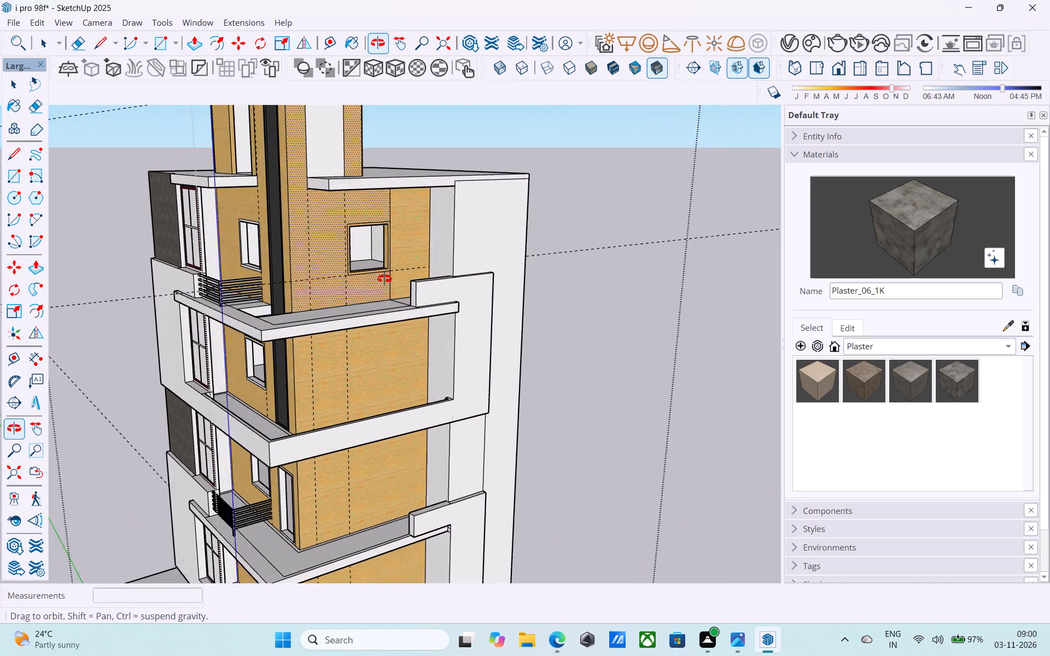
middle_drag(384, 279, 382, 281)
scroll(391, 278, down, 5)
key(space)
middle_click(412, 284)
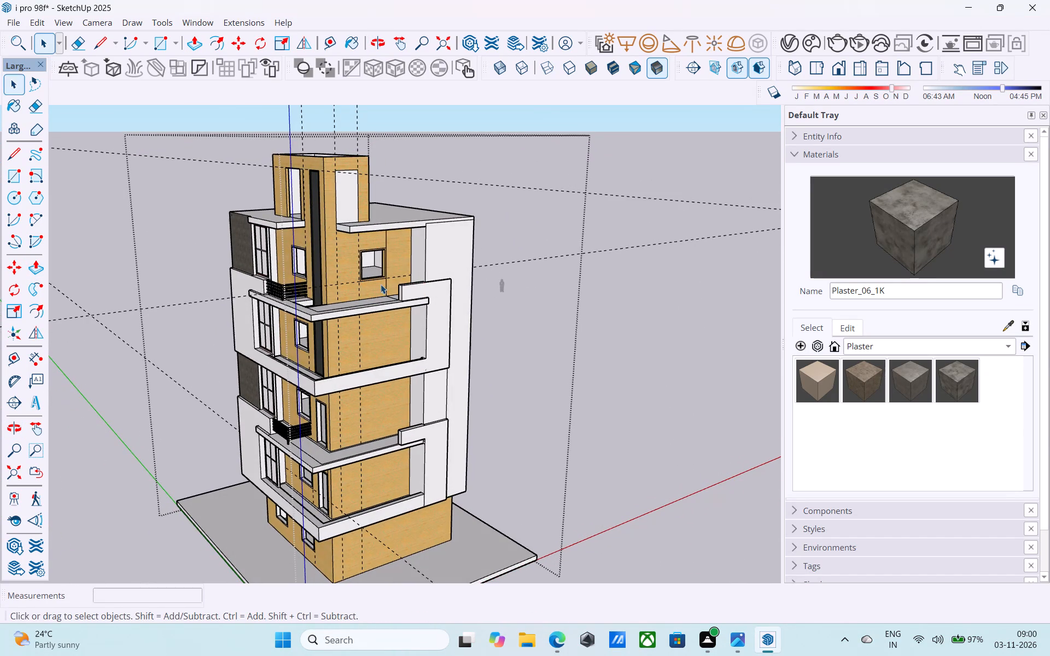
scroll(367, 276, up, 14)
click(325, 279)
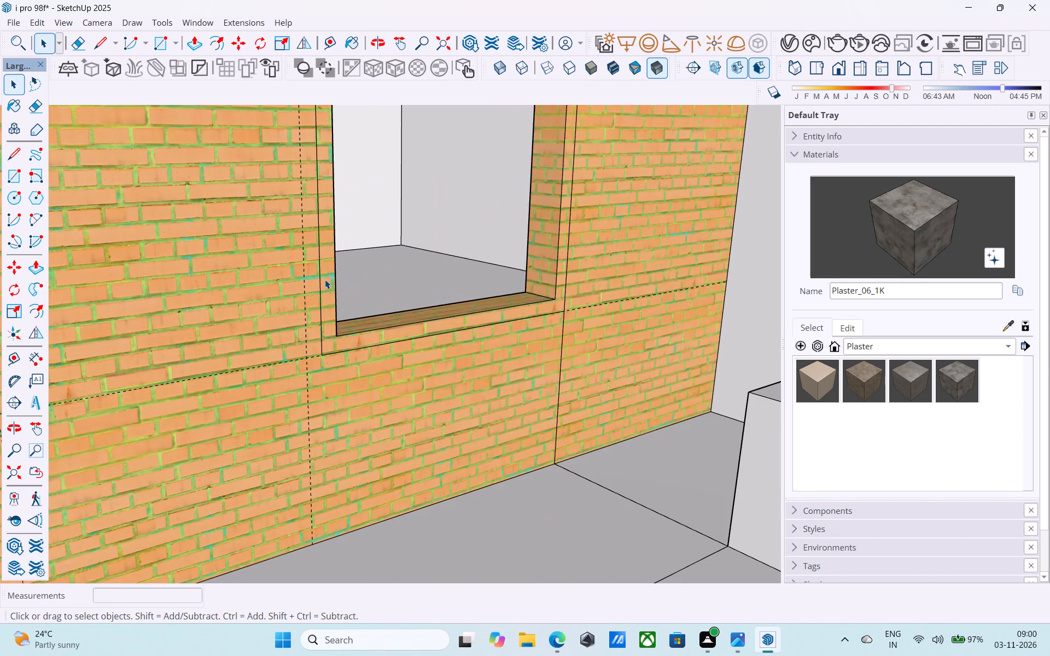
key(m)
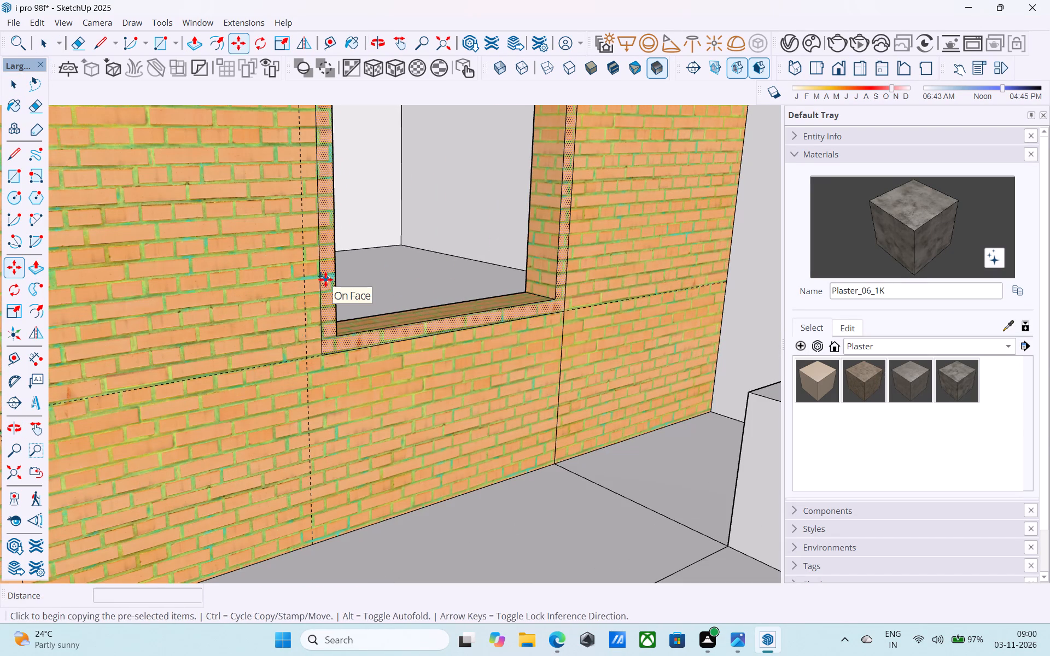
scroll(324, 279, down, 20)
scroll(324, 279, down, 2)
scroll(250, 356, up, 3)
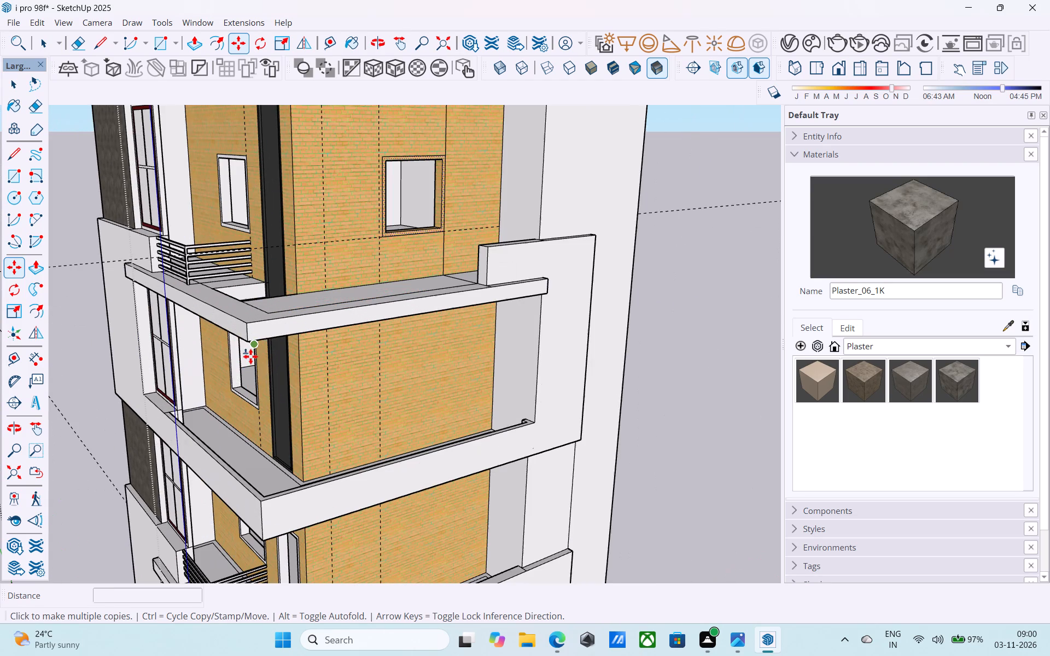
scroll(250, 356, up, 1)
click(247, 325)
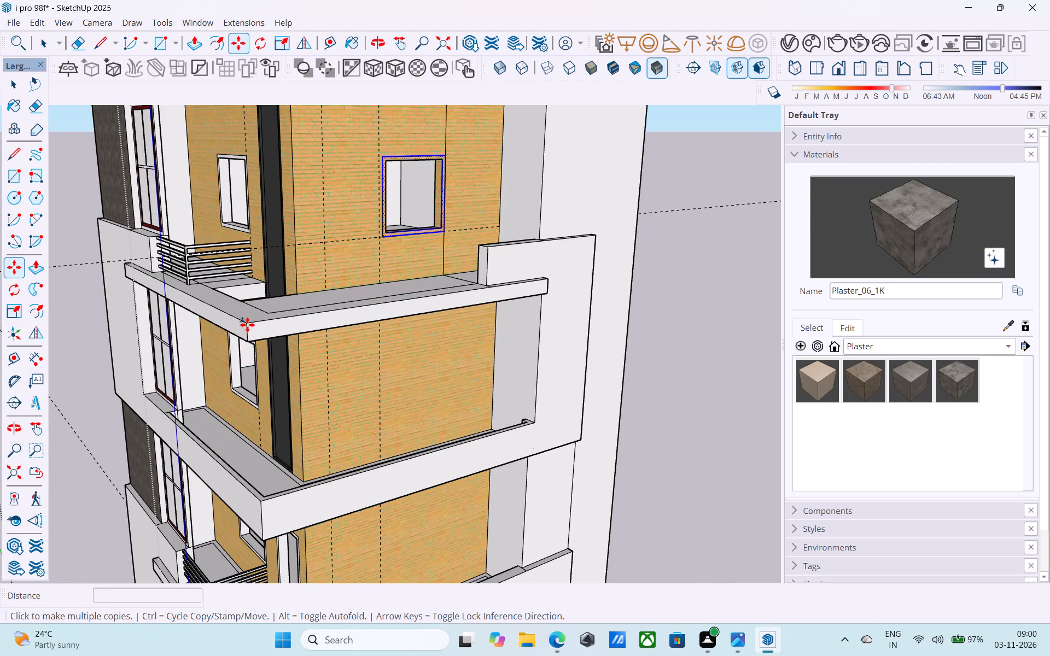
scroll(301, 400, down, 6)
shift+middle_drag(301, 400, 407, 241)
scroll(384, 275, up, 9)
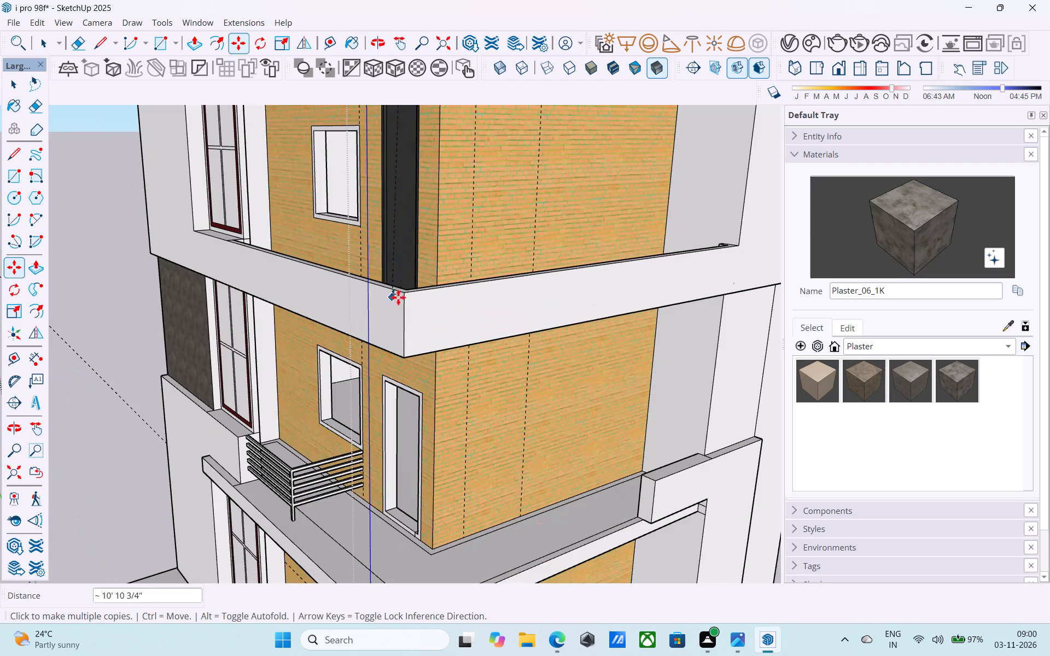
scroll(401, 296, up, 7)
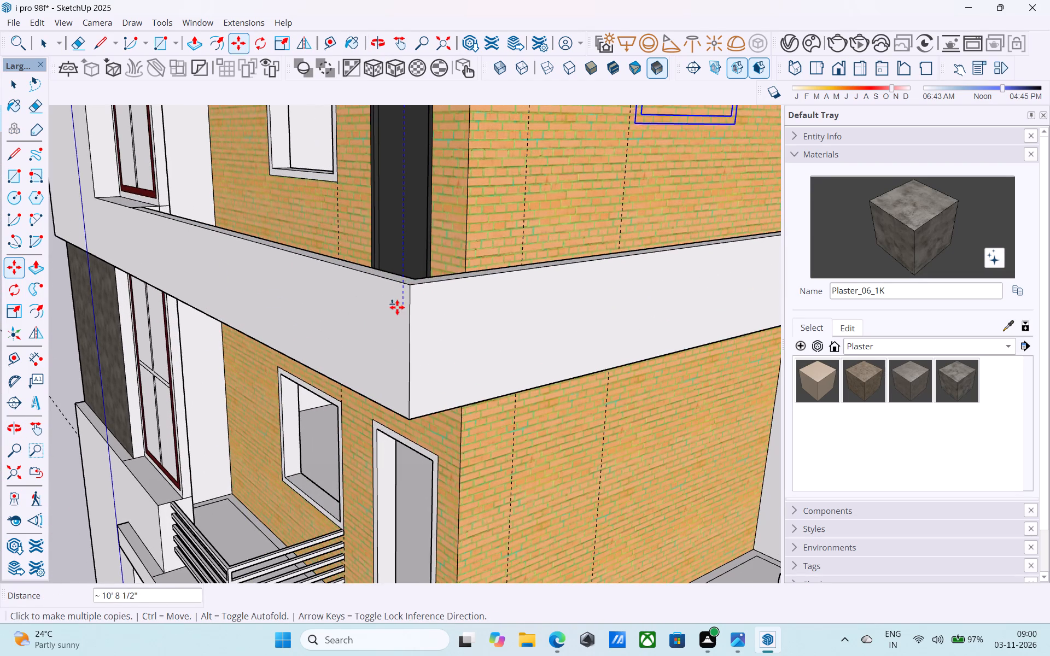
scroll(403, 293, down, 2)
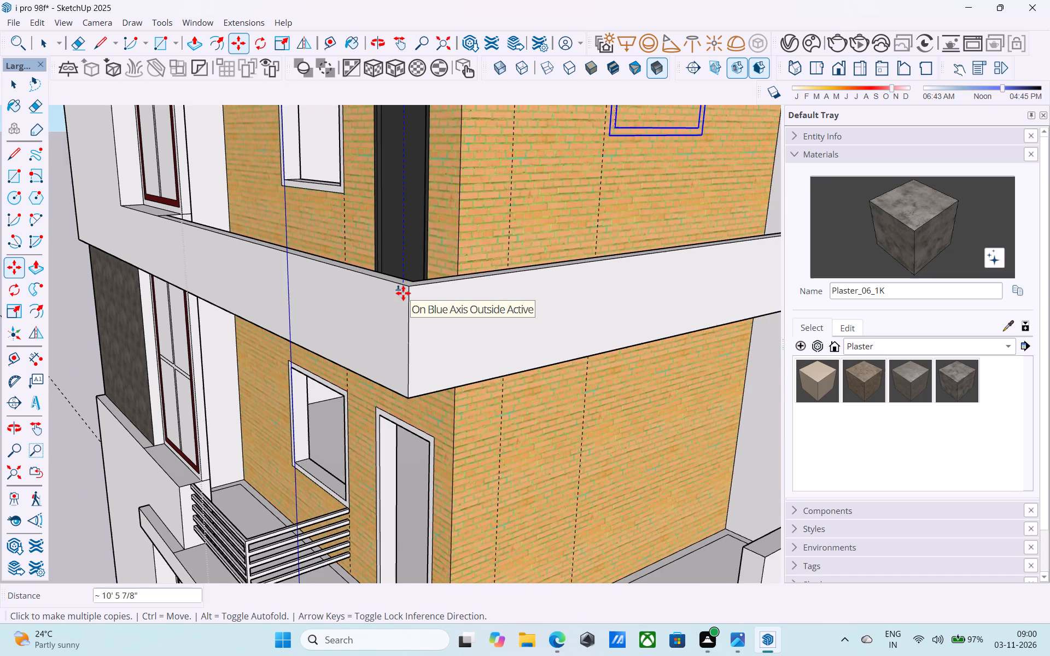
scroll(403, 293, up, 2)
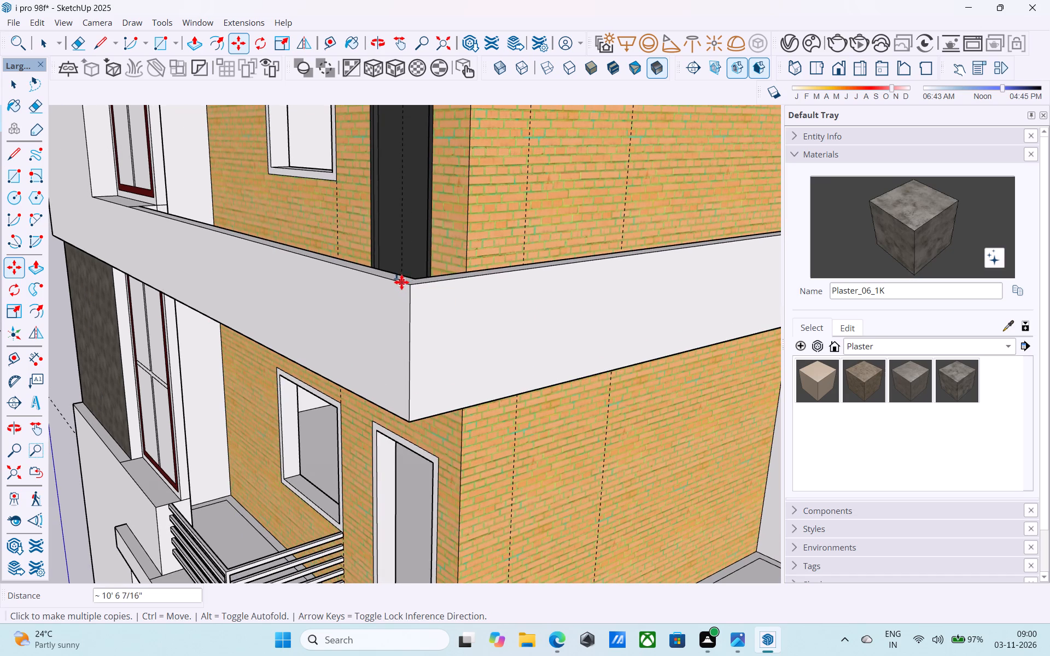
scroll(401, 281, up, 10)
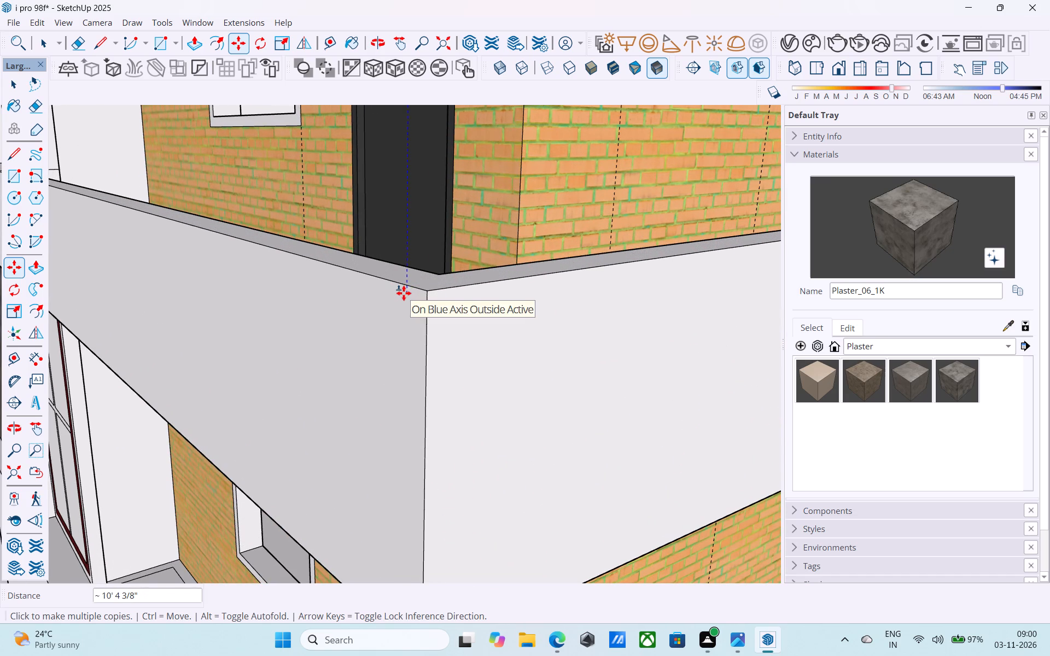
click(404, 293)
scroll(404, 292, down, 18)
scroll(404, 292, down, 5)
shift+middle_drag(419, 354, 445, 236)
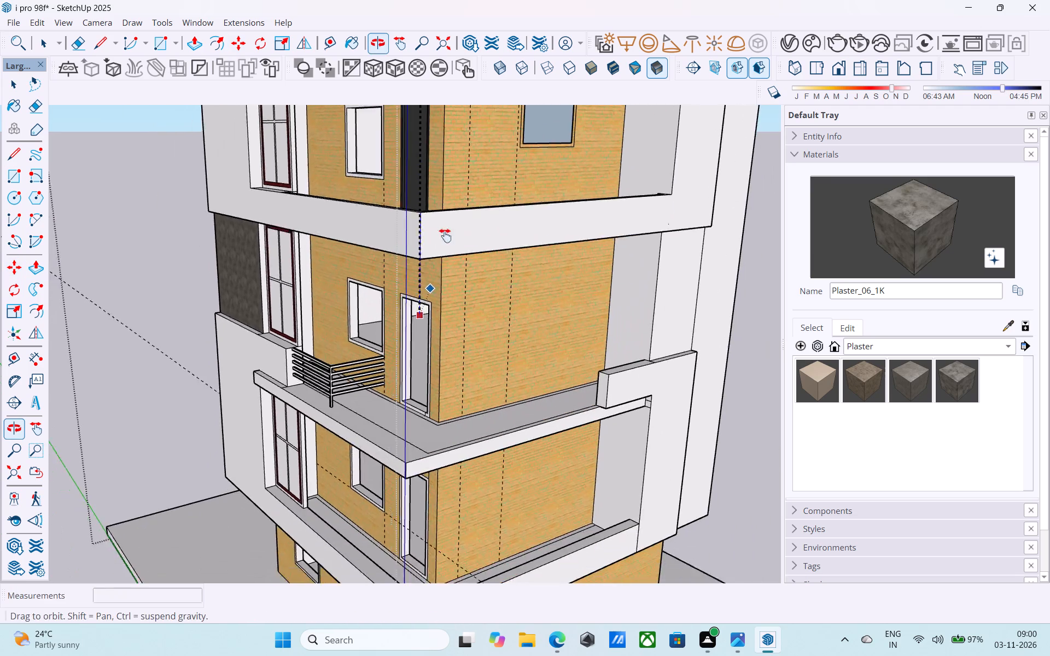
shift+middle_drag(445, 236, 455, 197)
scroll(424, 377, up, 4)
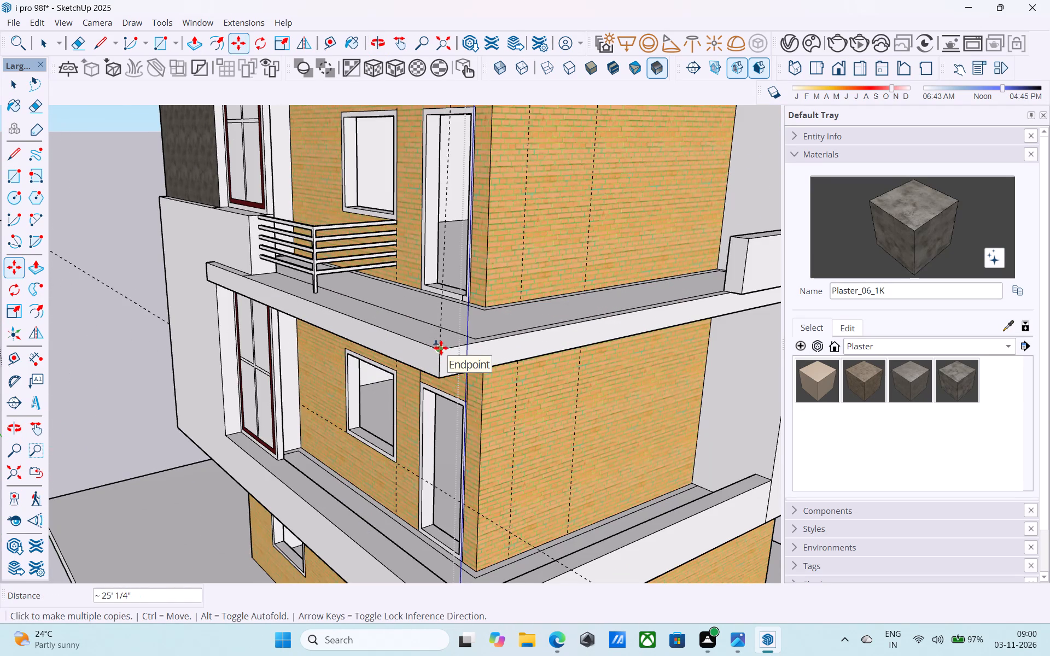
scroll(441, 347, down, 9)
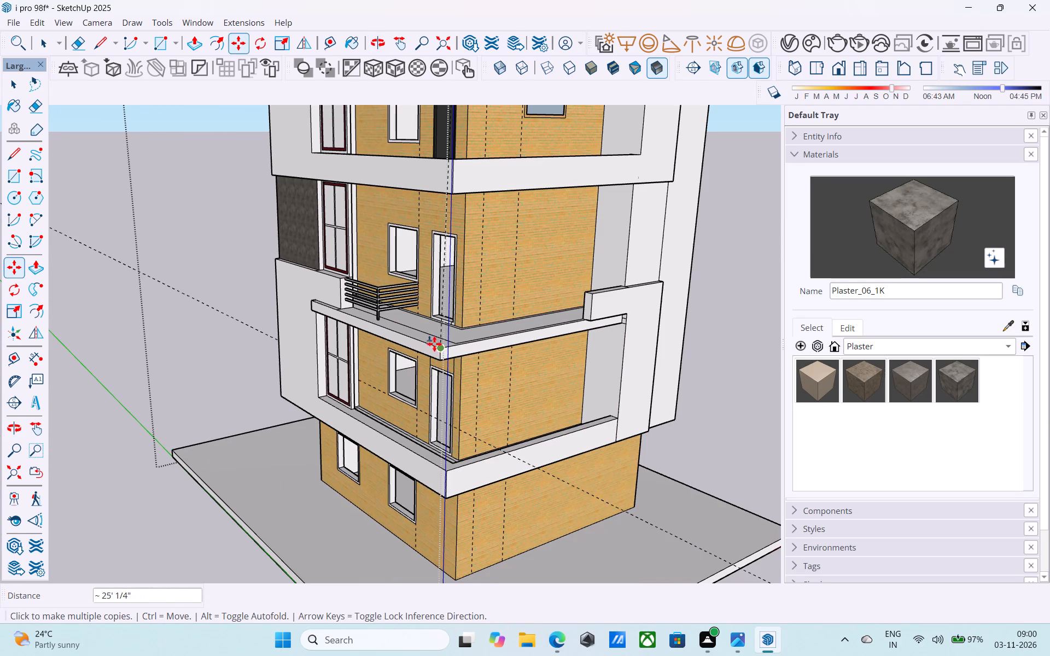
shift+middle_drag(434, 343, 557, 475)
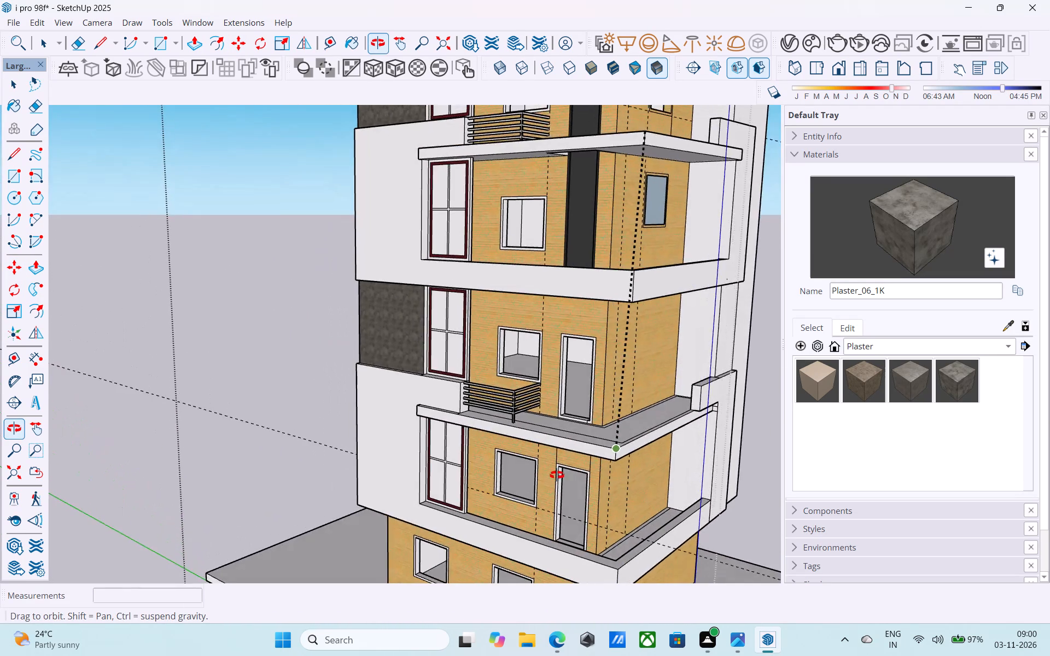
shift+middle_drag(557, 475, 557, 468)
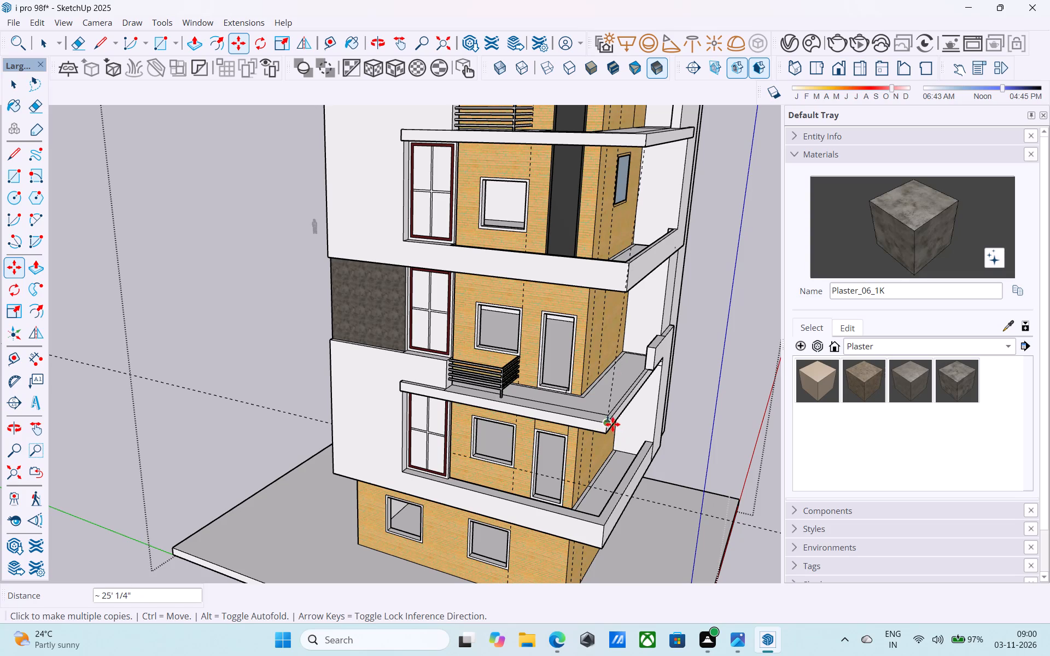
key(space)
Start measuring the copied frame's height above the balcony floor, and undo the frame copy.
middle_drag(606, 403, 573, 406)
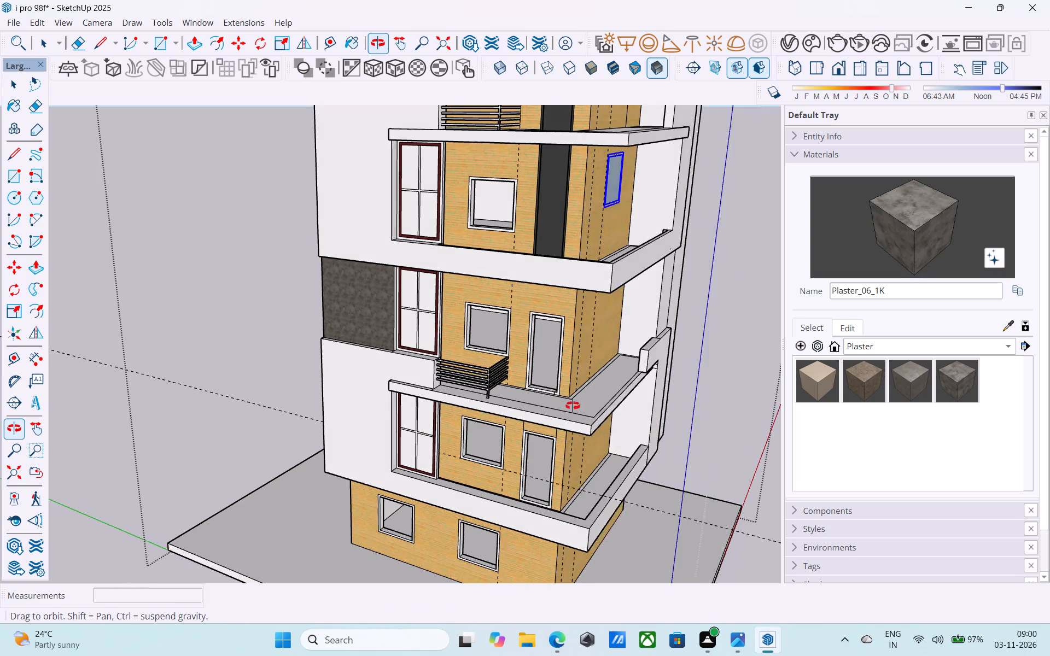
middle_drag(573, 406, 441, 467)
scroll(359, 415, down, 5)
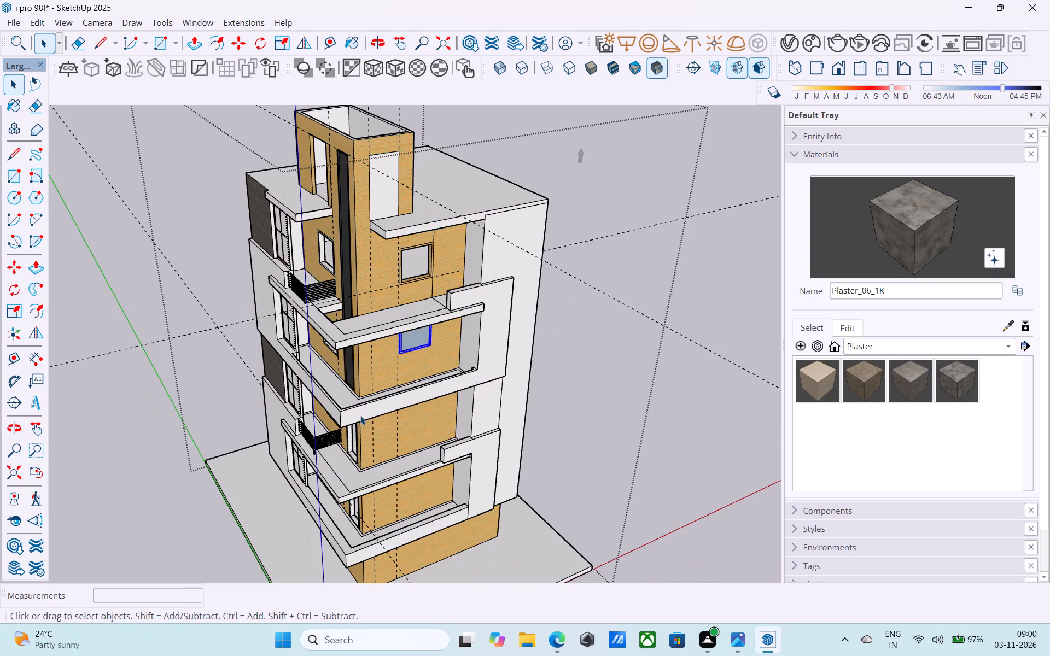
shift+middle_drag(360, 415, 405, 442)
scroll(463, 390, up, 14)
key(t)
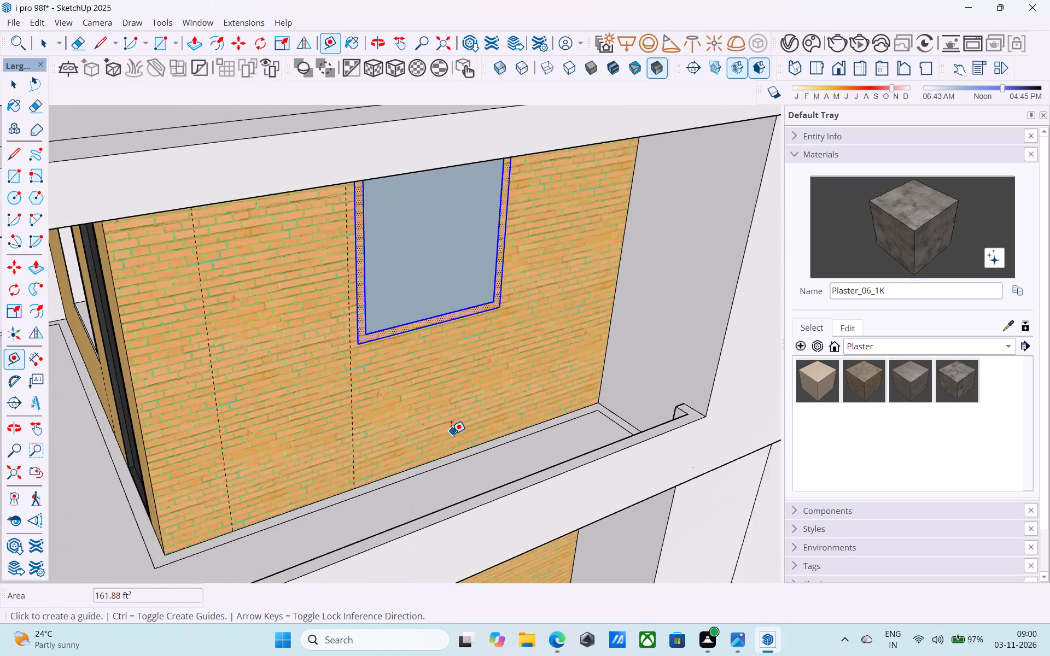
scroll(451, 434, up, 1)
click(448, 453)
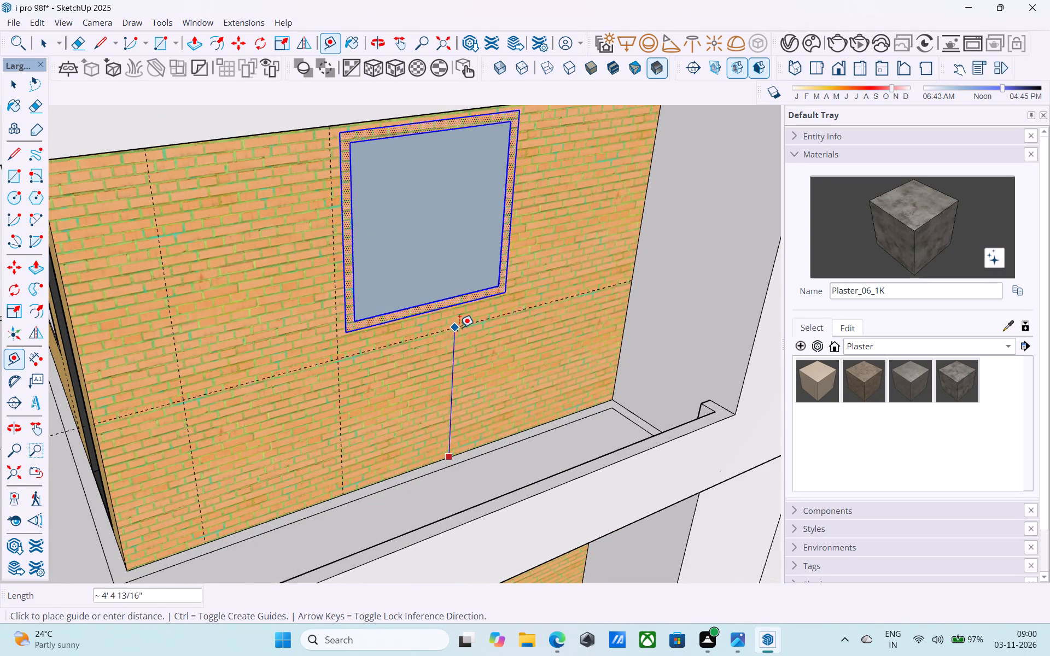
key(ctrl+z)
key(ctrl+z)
Copy the side window's frame face 12' 6" straight down to the next floor, using the brick wall's corner at balcony floor level.
key(space)
scroll(462, 319, down, 12)
scroll(445, 218, up, 10)
click(423, 196)
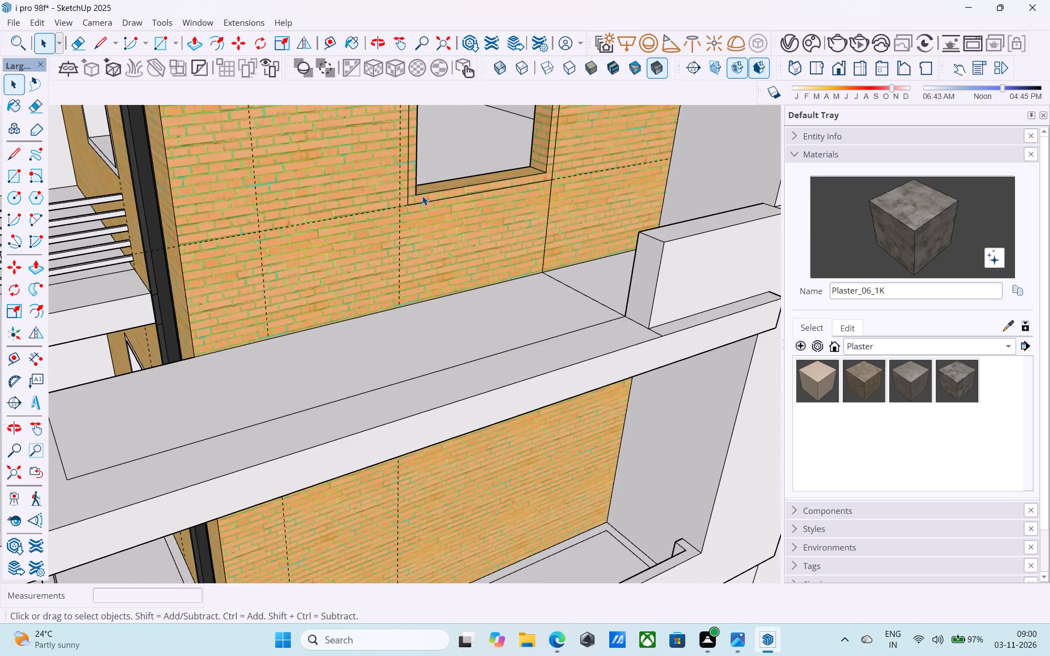
click(423, 196)
click(425, 198)
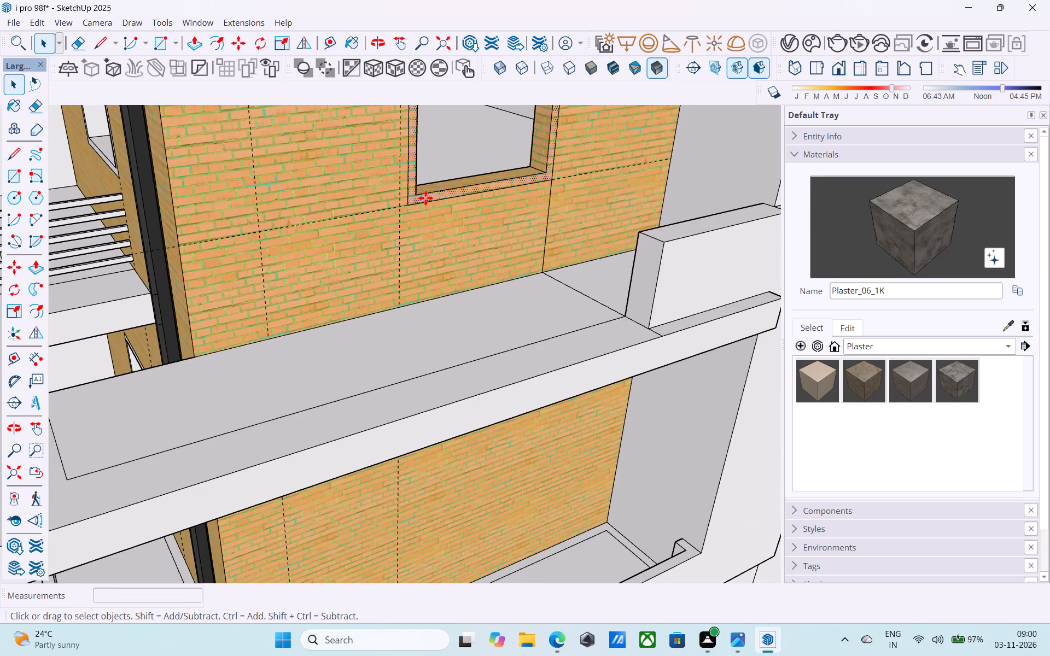
key(m)
shift+middle_drag(240, 352, 428, 278)
shift+scroll(304, 315, down, 1)
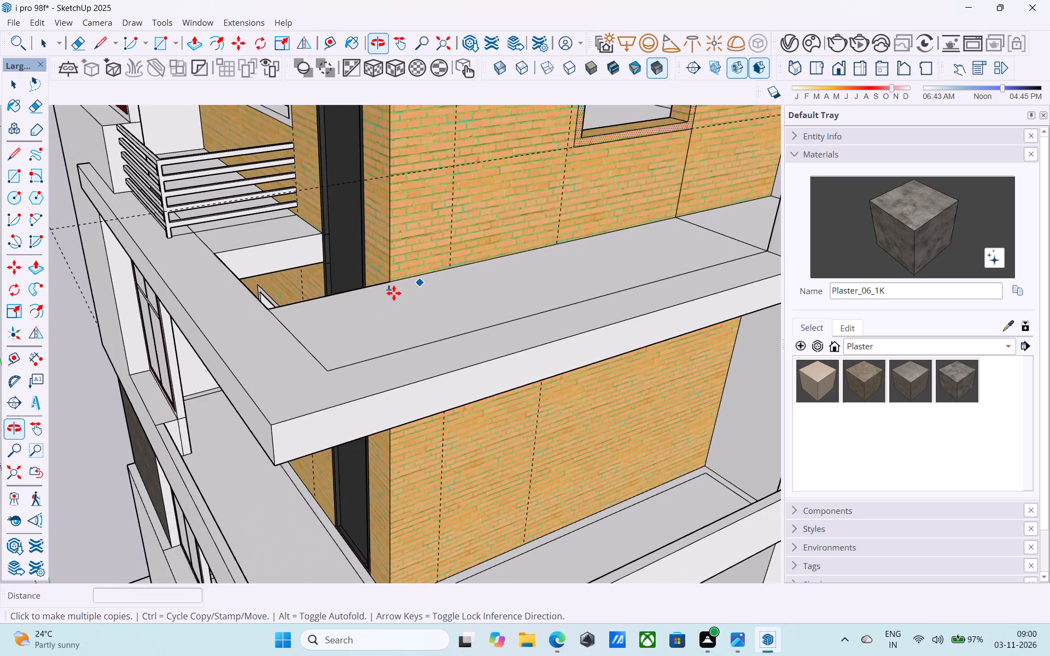
click(389, 283)
scroll(440, 370, down, 4)
shift+middle_drag(491, 446, 492, 266)
scroll(429, 347, up, 7)
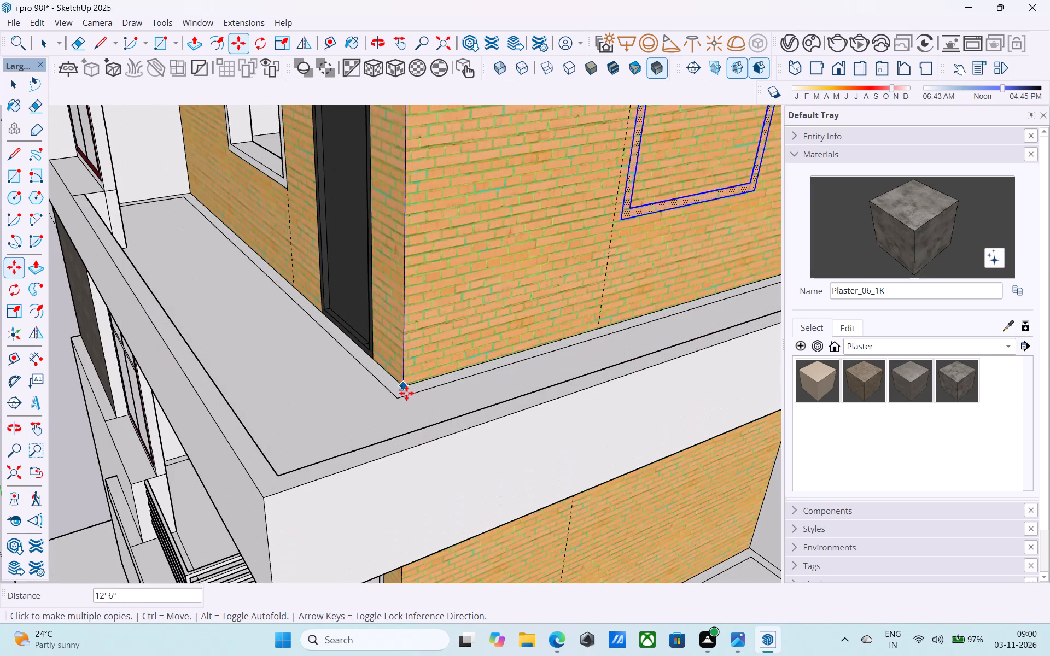
click(405, 392)
Copy the window frame face to the two lower floors, 25' and 37' 6" below the original, at the brick wall's corner.
scroll(415, 293, down, 9)
shift+middle_drag(429, 431, 431, 306)
scroll(409, 381, up, 7)
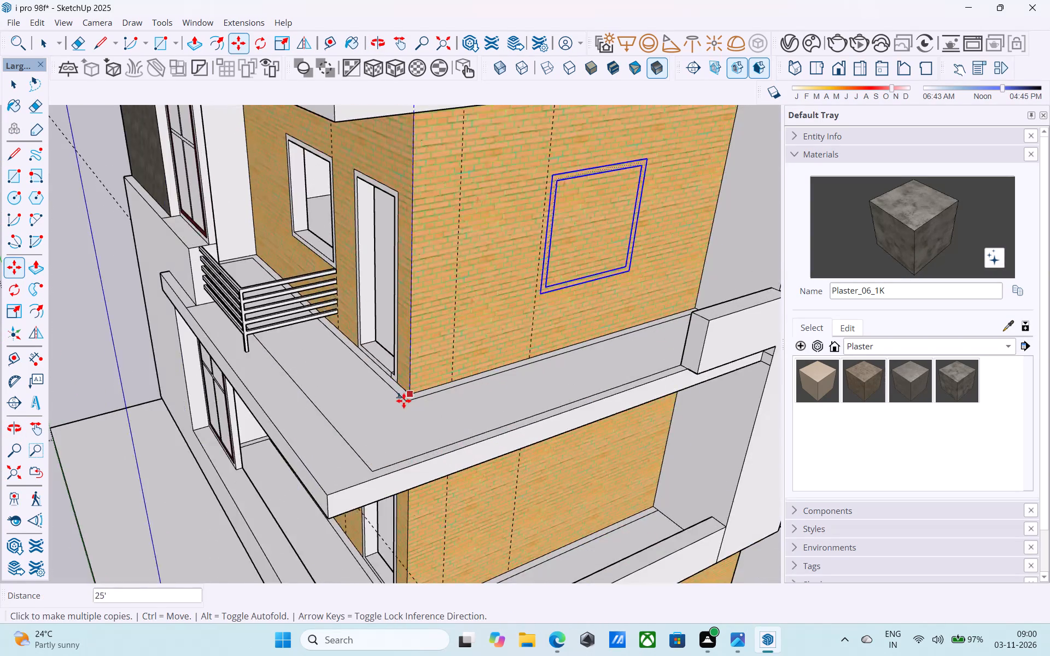
click(411, 392)
scroll(430, 283, down, 2)
scroll(430, 283, up, 1)
scroll(432, 282, down, 8)
shift+middle_drag(438, 296, 465, 237)
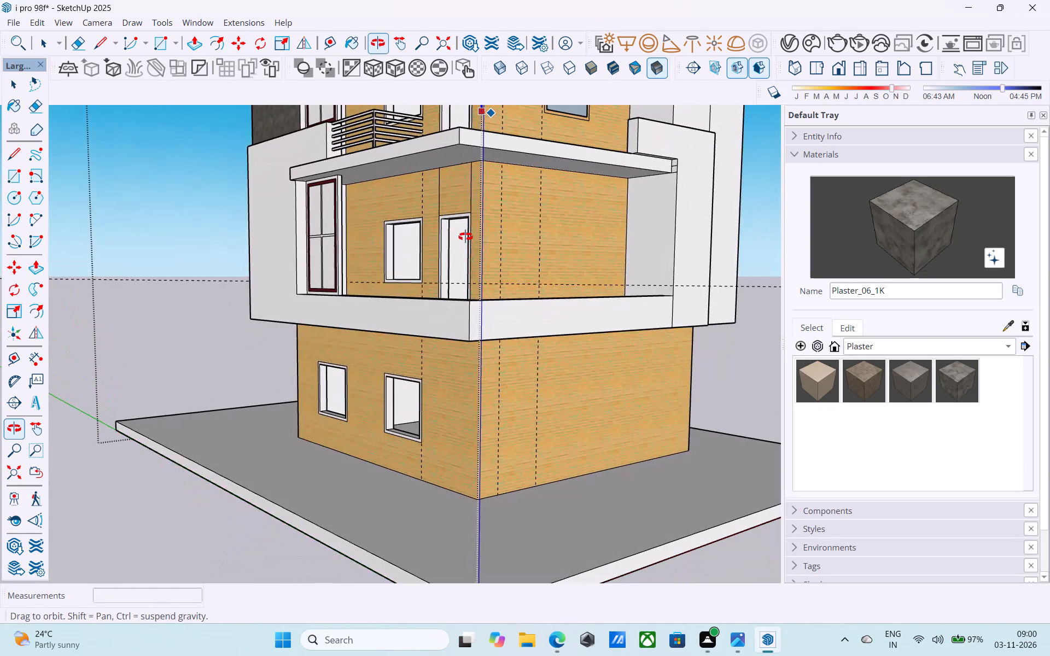
shift+middle_drag(465, 237, 471, 303)
scroll(482, 452, up, 10)
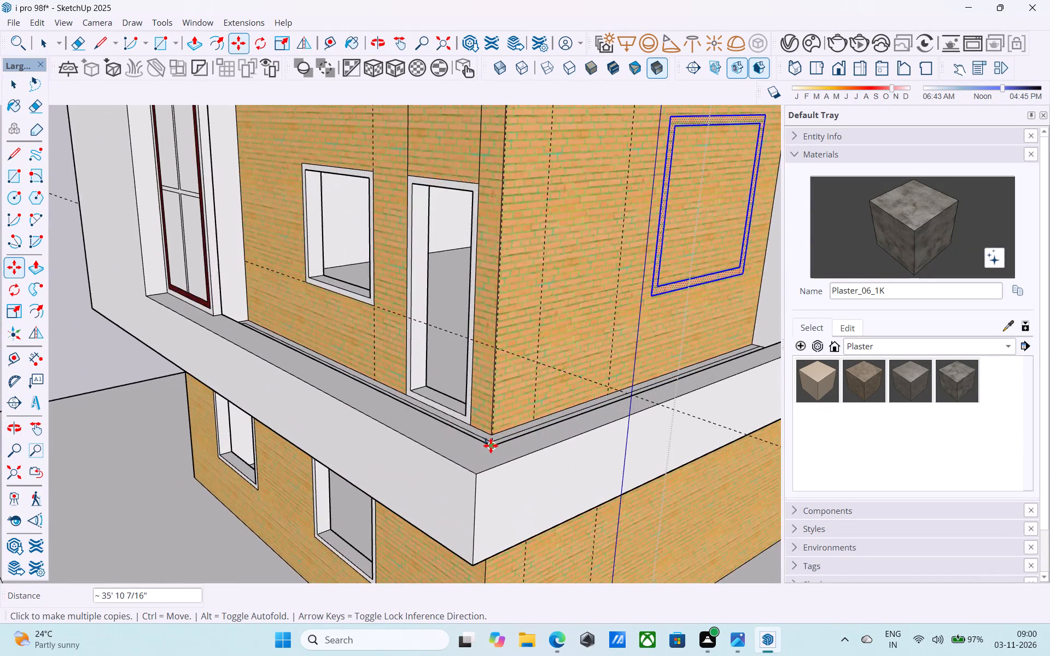
scroll(491, 446, up, 3)
click(499, 434)
scroll(500, 429, down, 5)
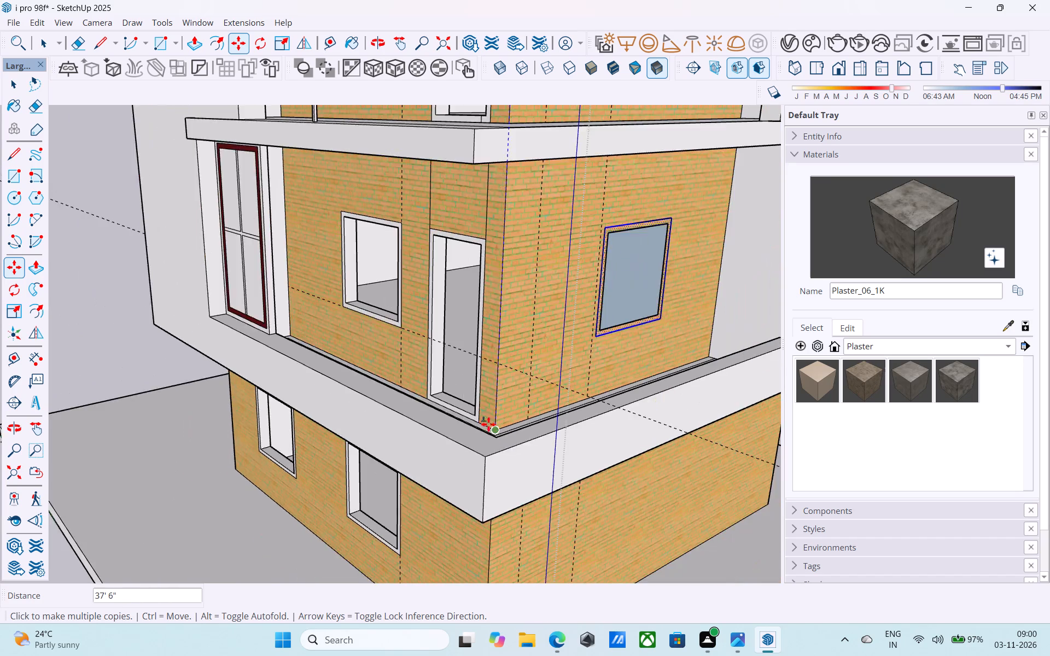
scroll(488, 424, down, 13)
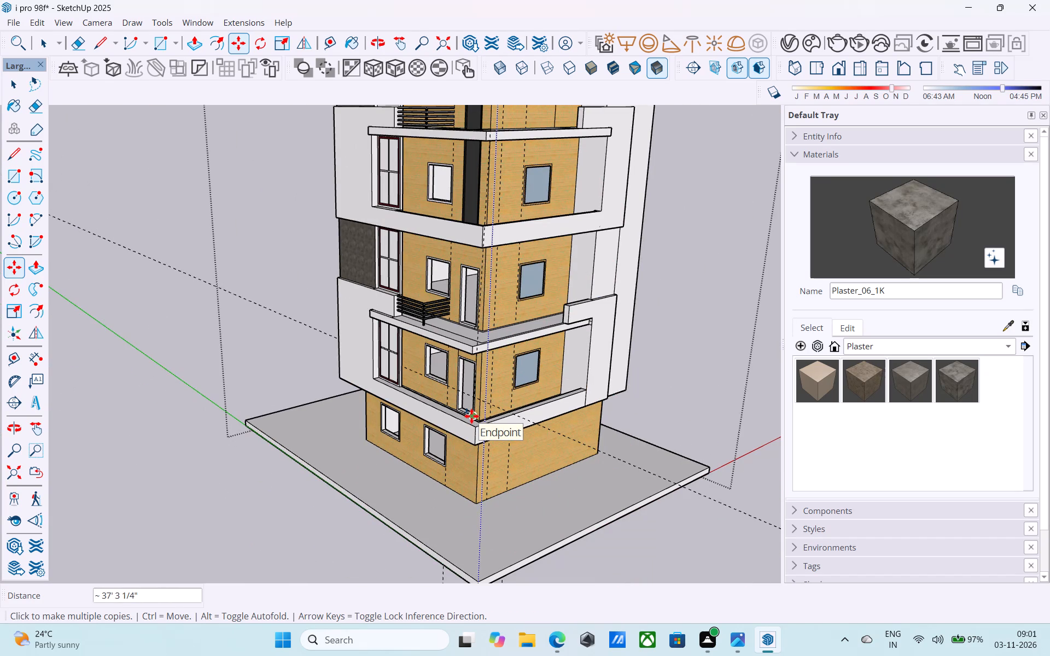
key(space)
Draw a 4' 6" by 4' 6" rectangle inside each of the three copied window frames on the brick side wall.
scroll(477, 410, down, 6)
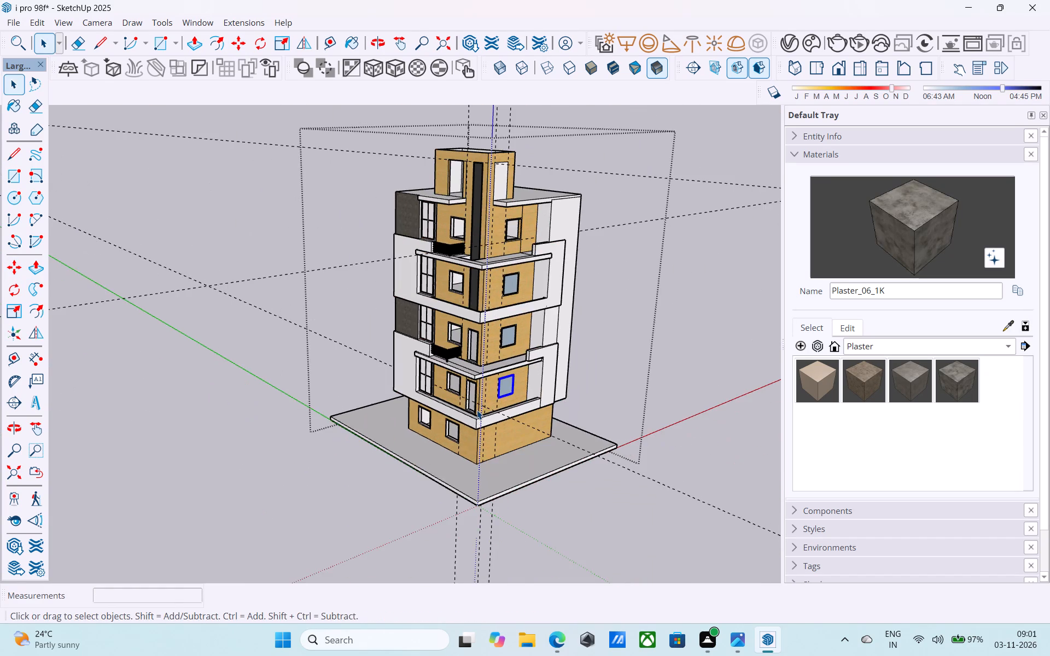
middle_drag(477, 410, 400, 386)
scroll(479, 380, up, 5)
middle_drag(494, 414, 416, 402)
key(r)
scroll(447, 410, up, 4)
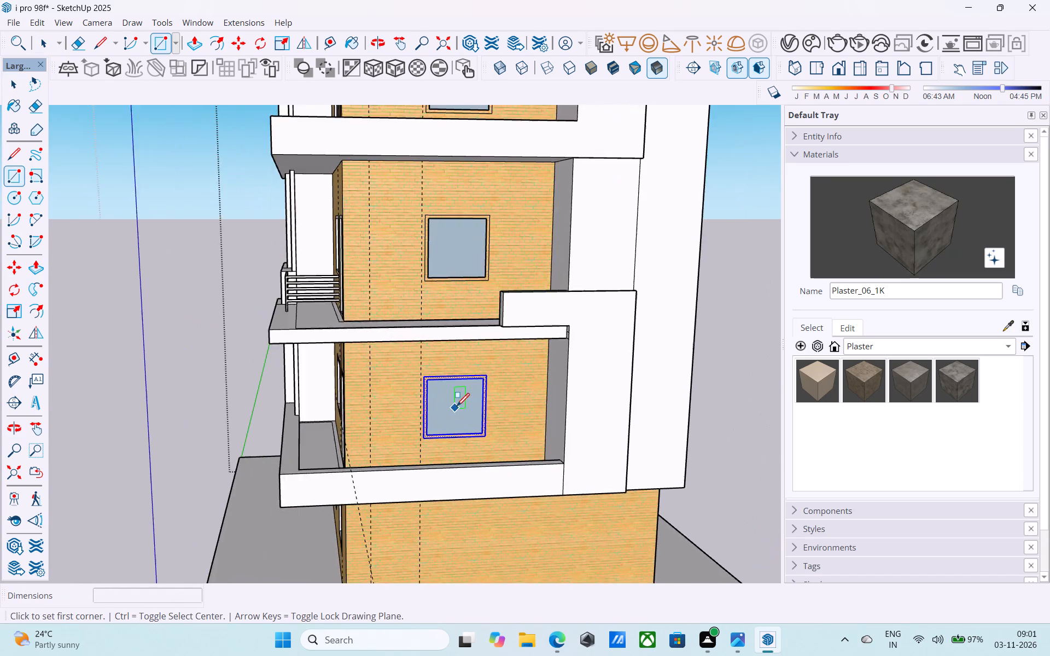
scroll(457, 407, up, 9)
click(401, 353)
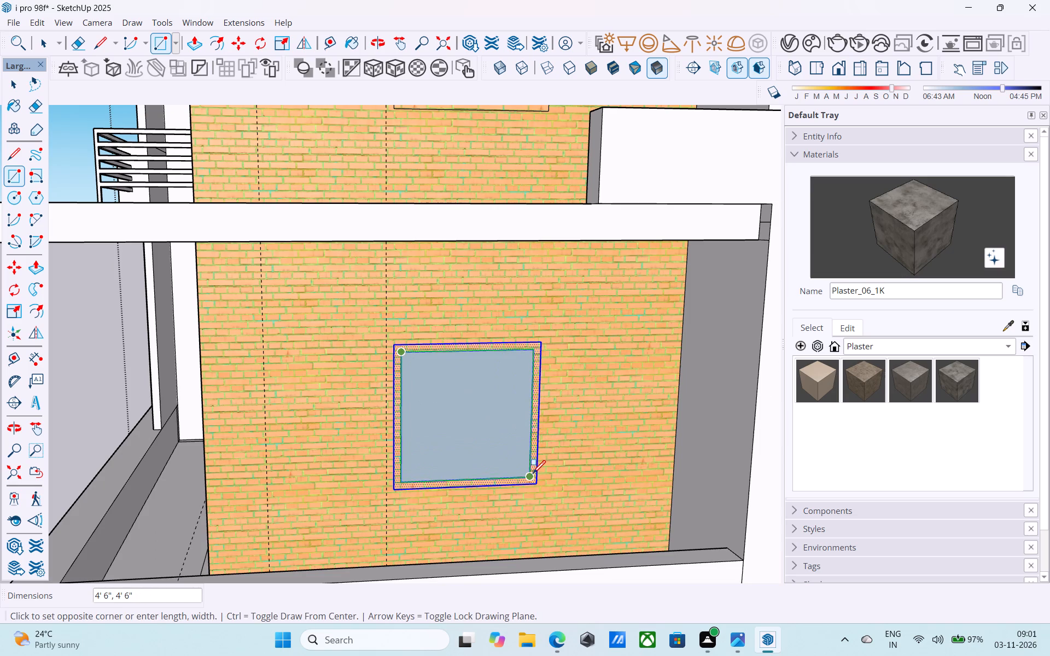
click(532, 476)
scroll(510, 459, down, 7)
middle_drag(490, 419, 490, 525)
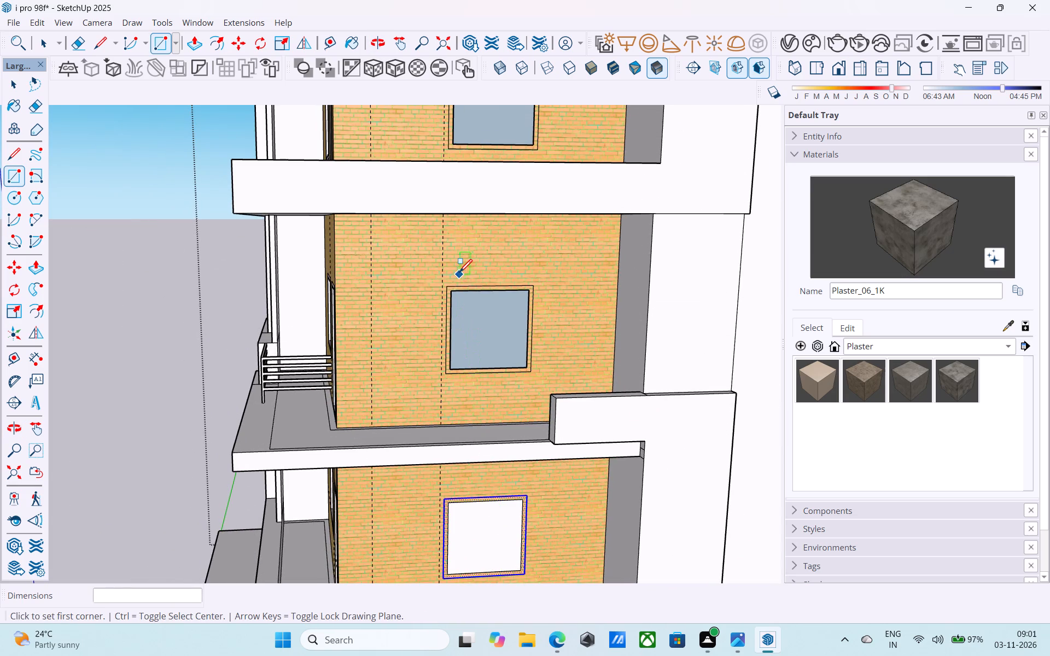
scroll(447, 296, up, 6)
click(458, 285)
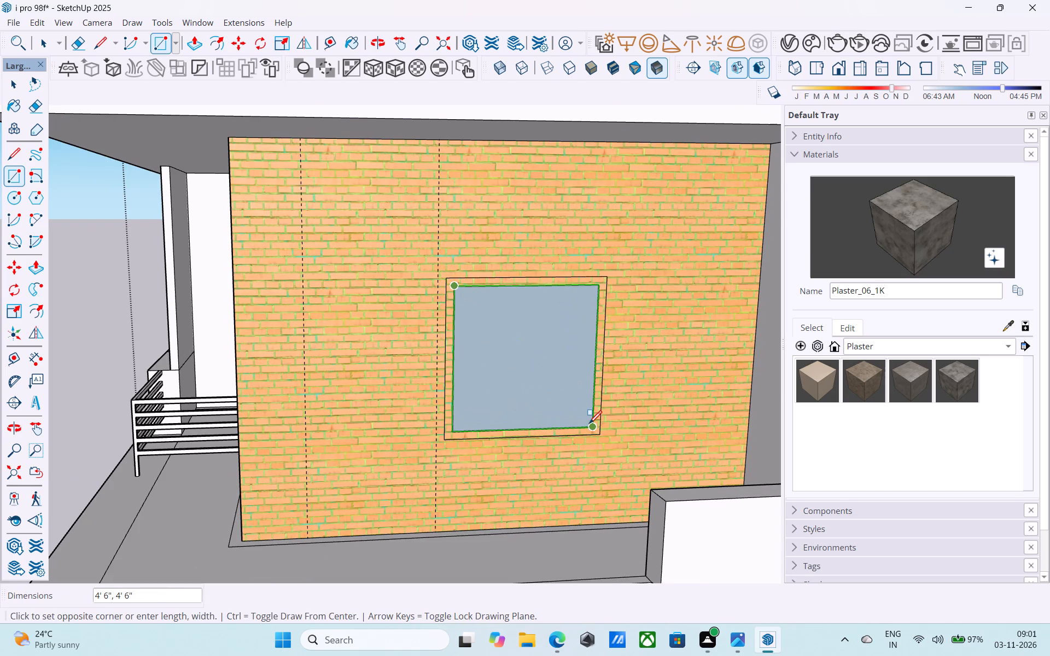
click(590, 425)
scroll(587, 425, down, 6)
middle_drag(579, 425, 572, 576)
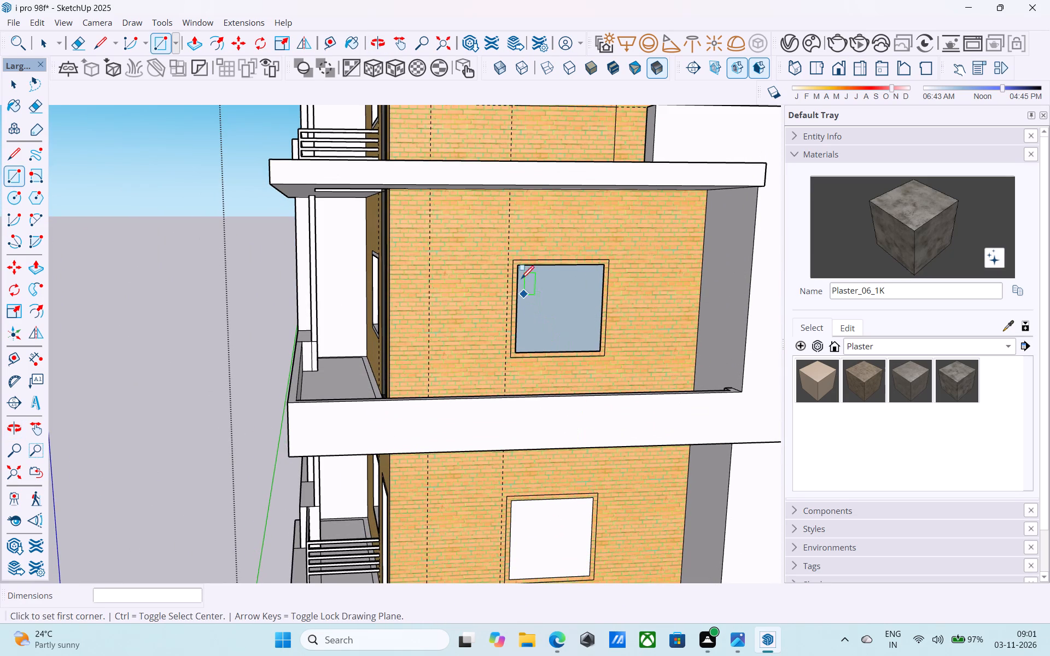
click(521, 265)
click(599, 352)
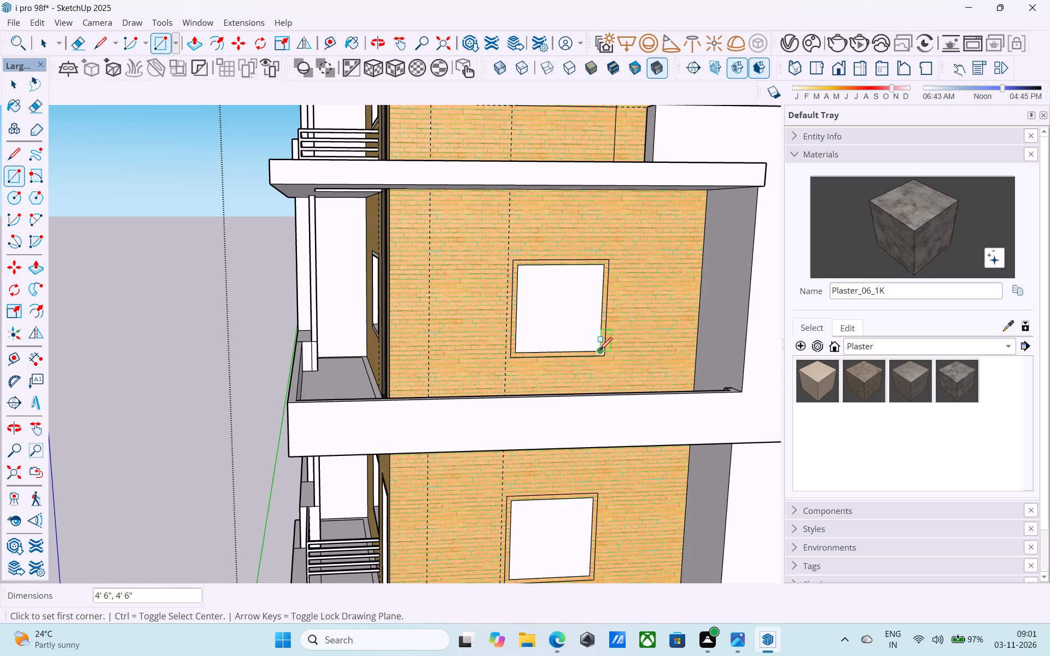
Push the pane face of the uppermost copied side window 9" into the brick wall.
scroll(491, 331, down, 15)
shift+middle_drag(480, 322, 507, 336)
scroll(499, 335, up, 8)
key(space)
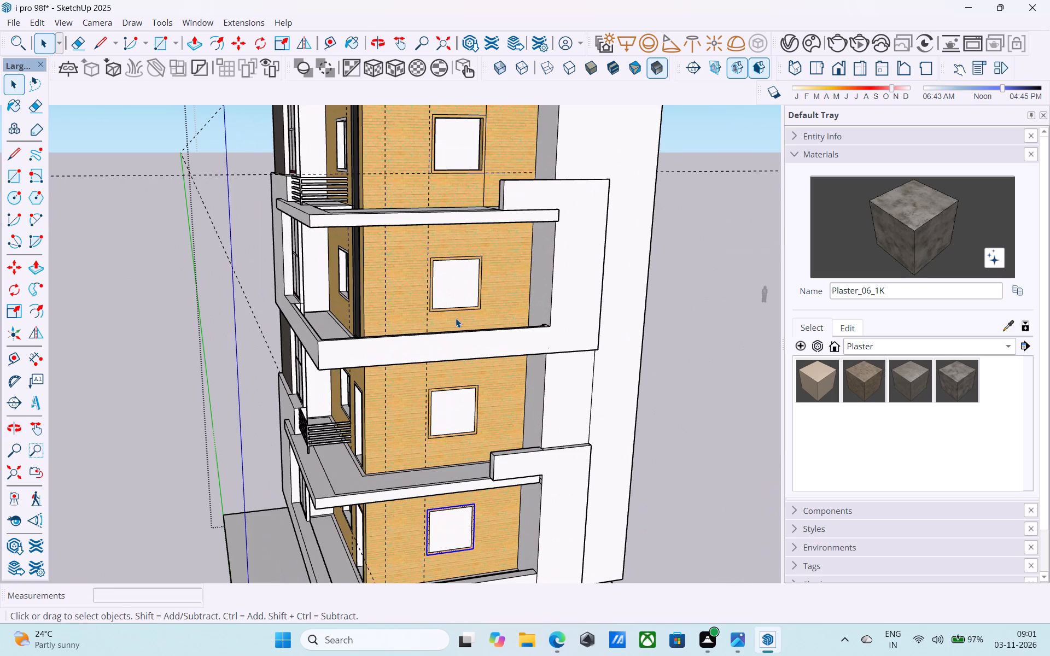
click(457, 278)
scroll(456, 278, up, 5)
key(p)
click(456, 278)
scroll(456, 278, up, 4)
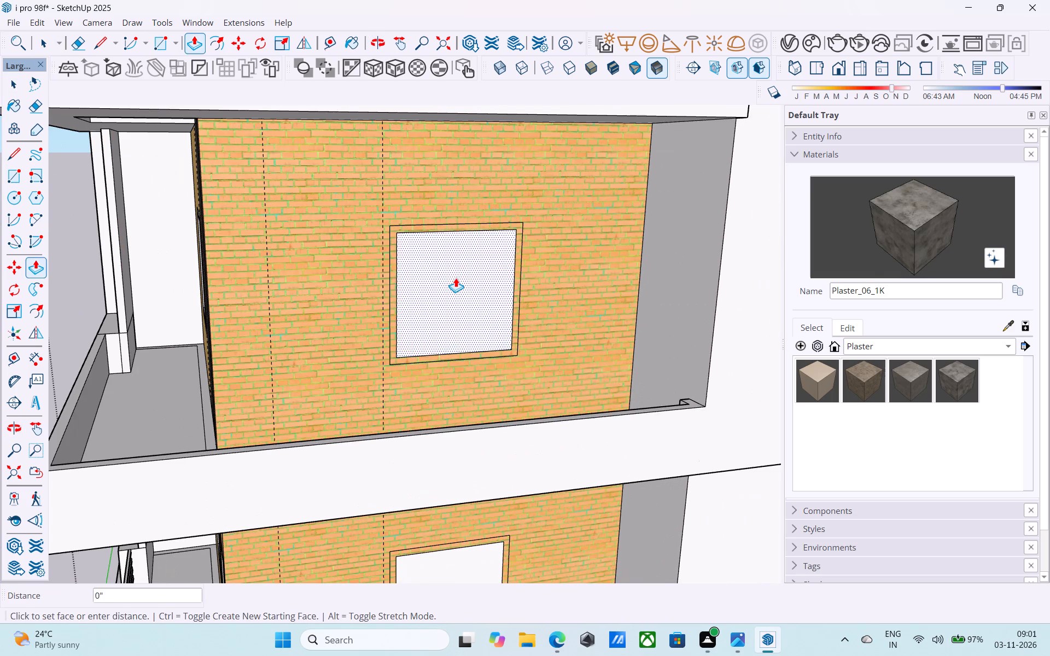
scroll(442, 268, up, 7)
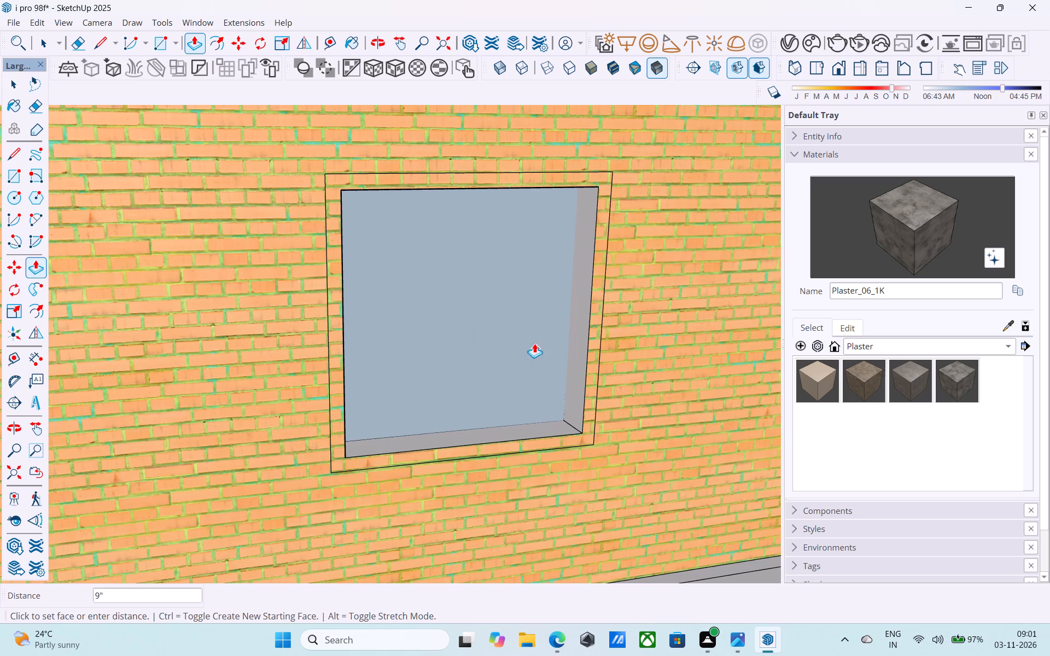
key(space)
click(511, 341)
key(p)
click(511, 341)
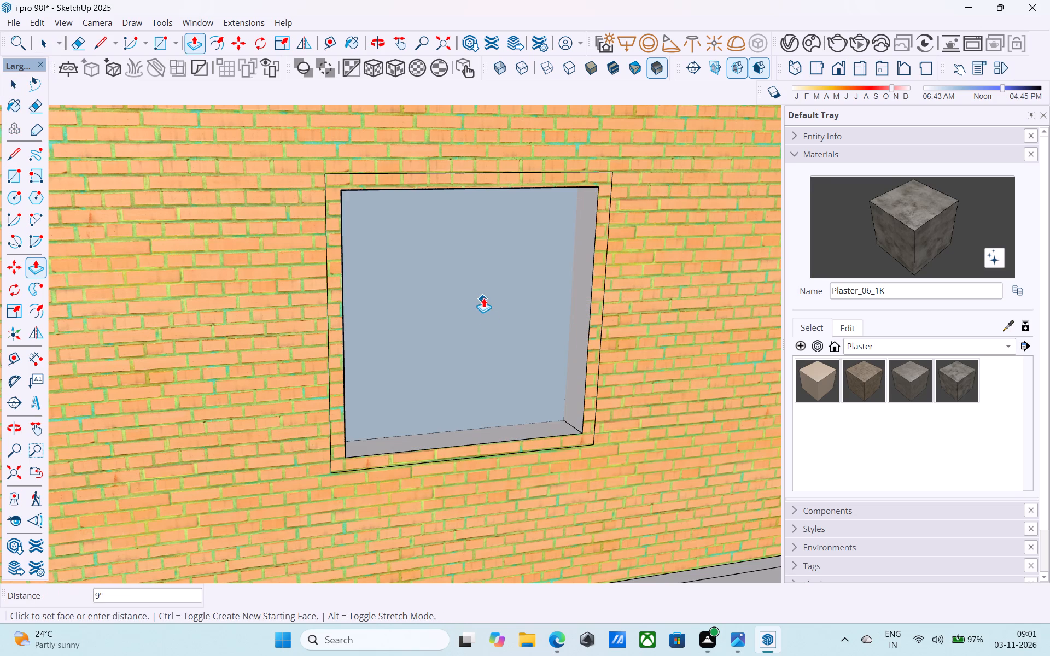
click(482, 298)
Push the pane faces of the two lower side windows into the wall by the same 9".
scroll(474, 261, down, 11)
scroll(493, 431, up, 5)
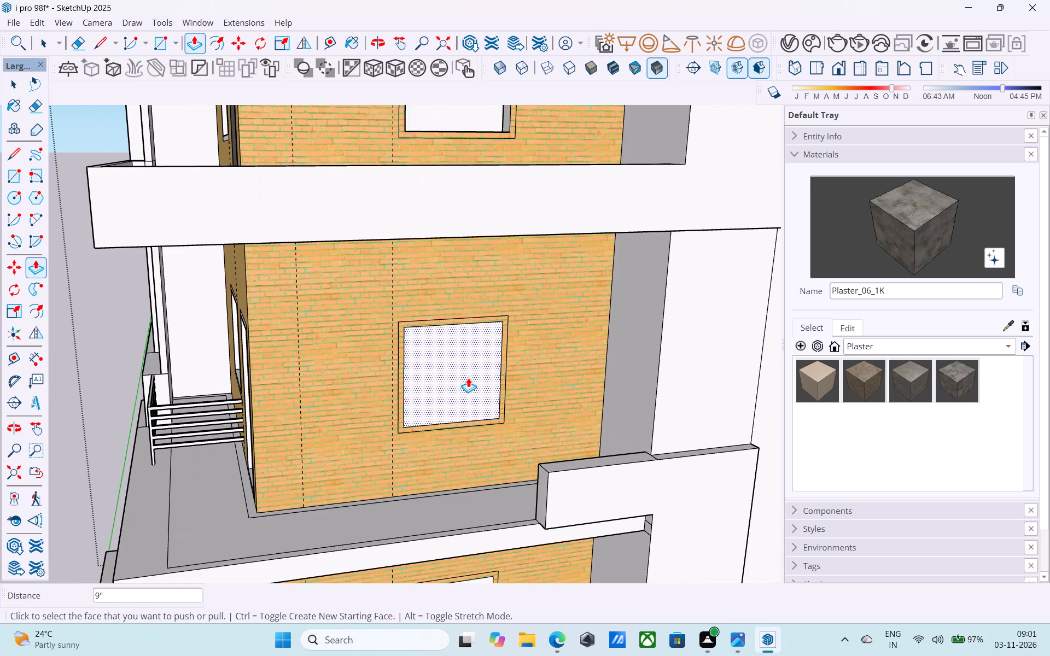
double_click(467, 374)
scroll(466, 250, down, 8)
scroll(464, 445, up, 6)
double_click(466, 442)
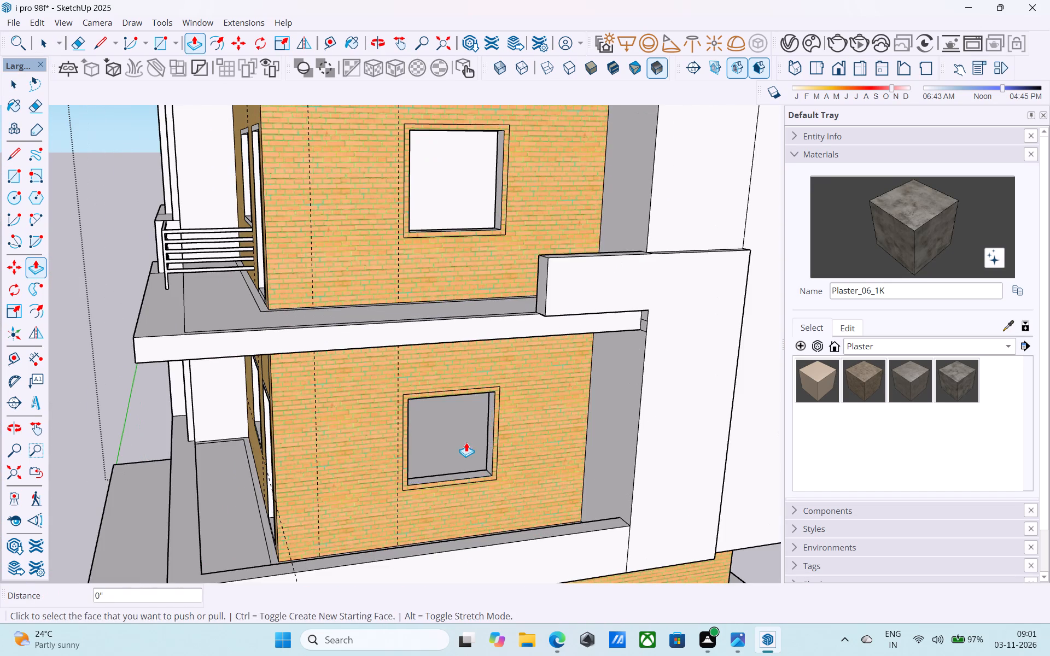
Save the model.
scroll(461, 372, down, 7)
key(space)
scroll(461, 367, down, 6)
key(ctrl+s)
scroll(461, 367, down, 6)
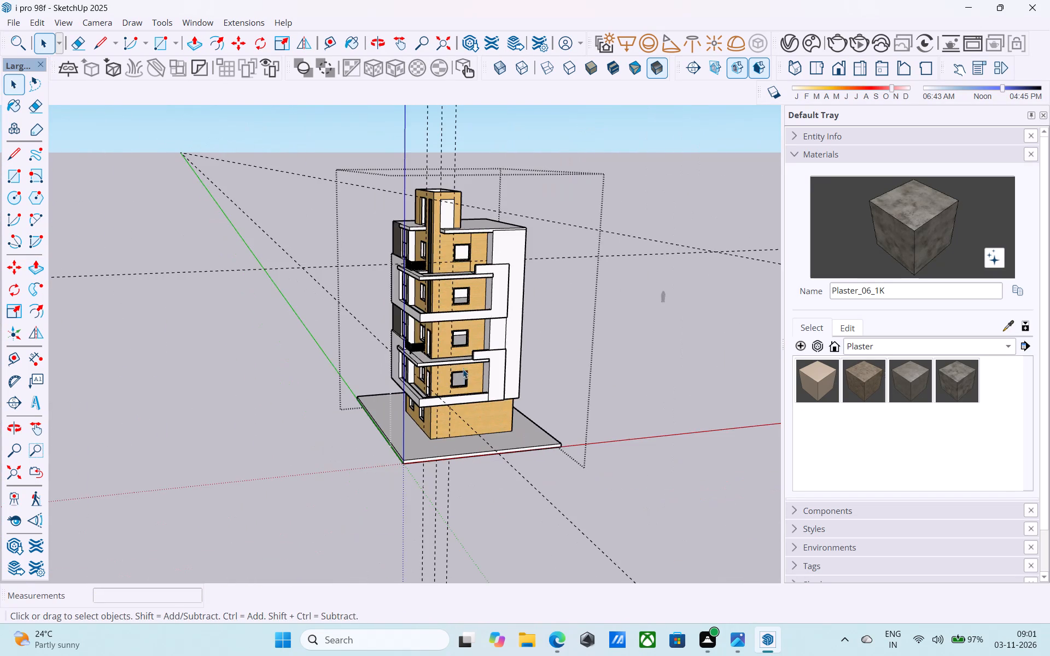
Pull the lowest thin balcony slab's side edge face out 6", flush with the adjoining white wall.
middle_drag(463, 369, 354, 399)
scroll(377, 397, up, 9)
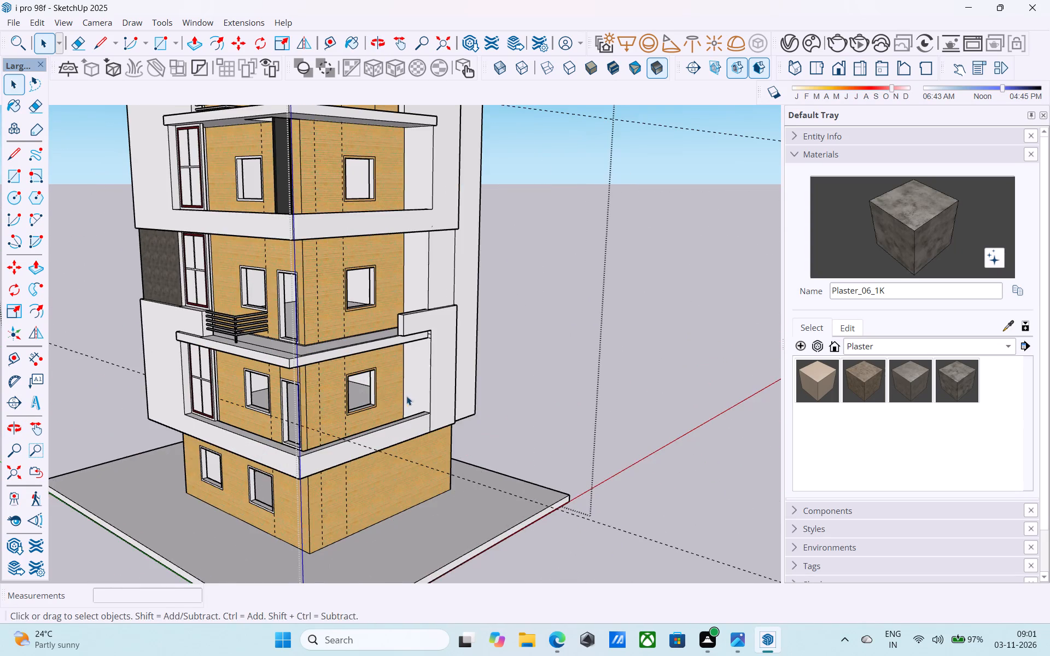
shift+middle_drag(406, 396, 441, 403)
scroll(465, 447, up, 11)
scroll(462, 432, down, 4)
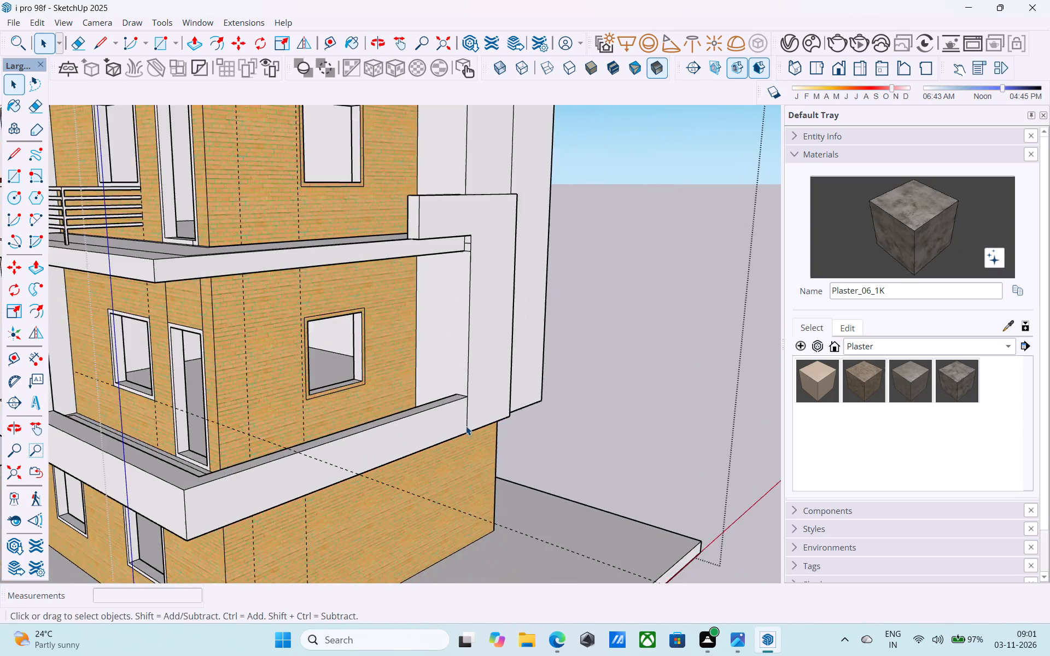
scroll(466, 426, down, 8)
middle_drag(336, 459, 436, 400)
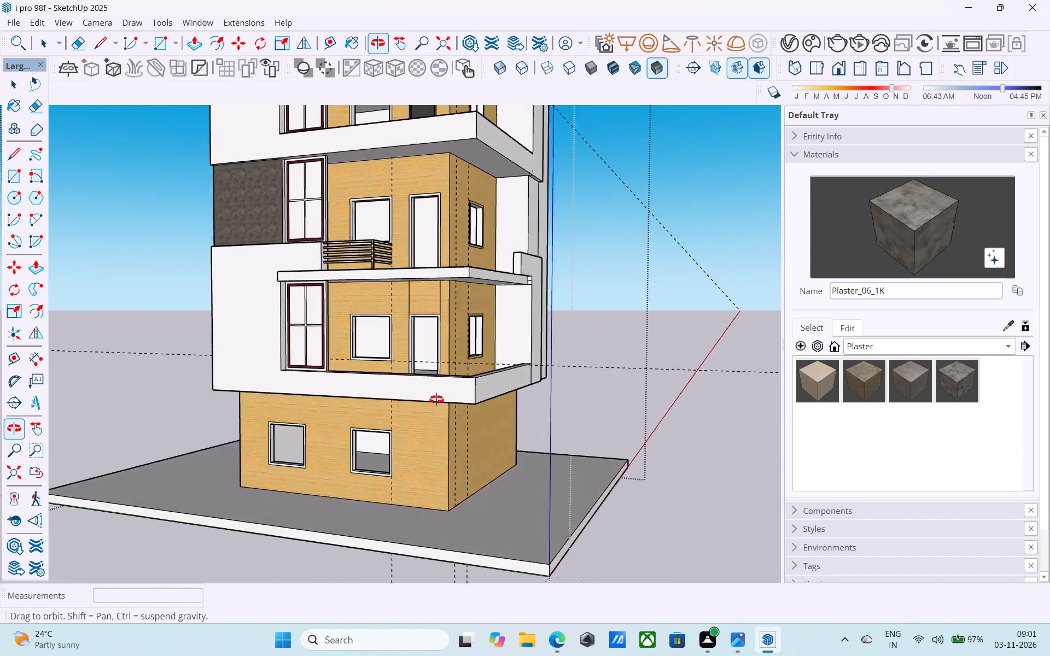
middle_drag(436, 400, 392, 384)
scroll(451, 259, up, 5)
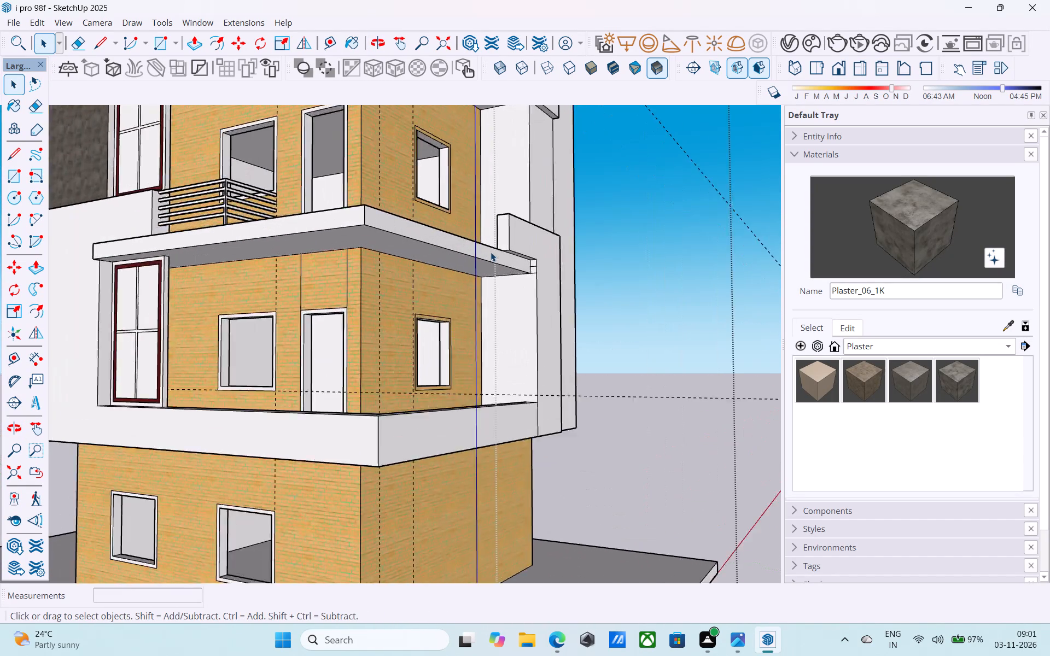
scroll(491, 252, up, 5)
click(503, 261)
key(p)
double_click(503, 261)
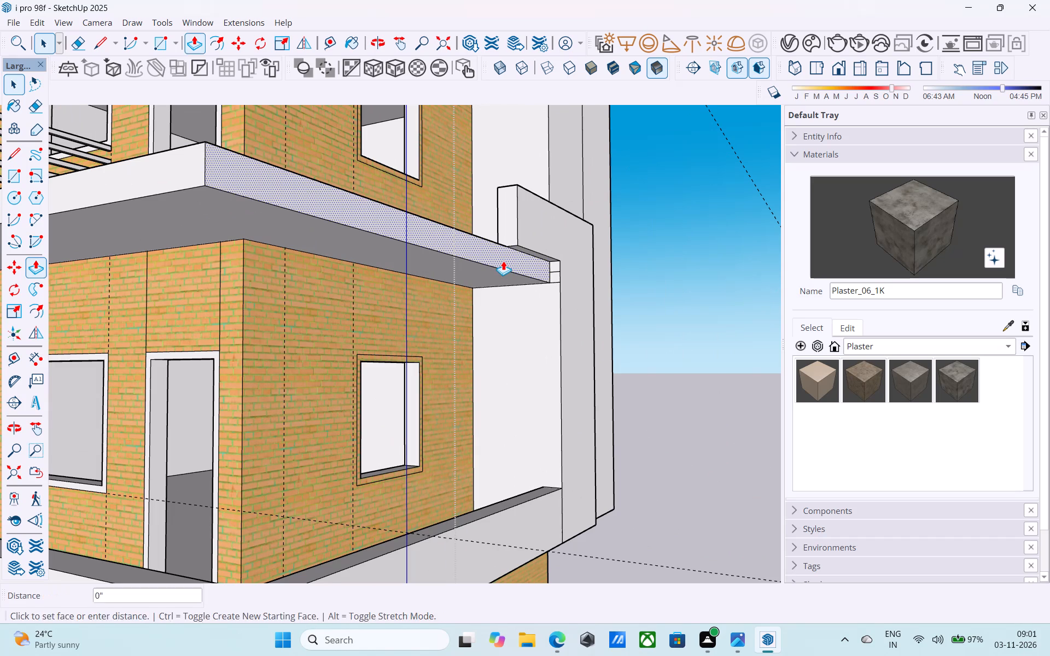
key(ctrl+z)
click(507, 255)
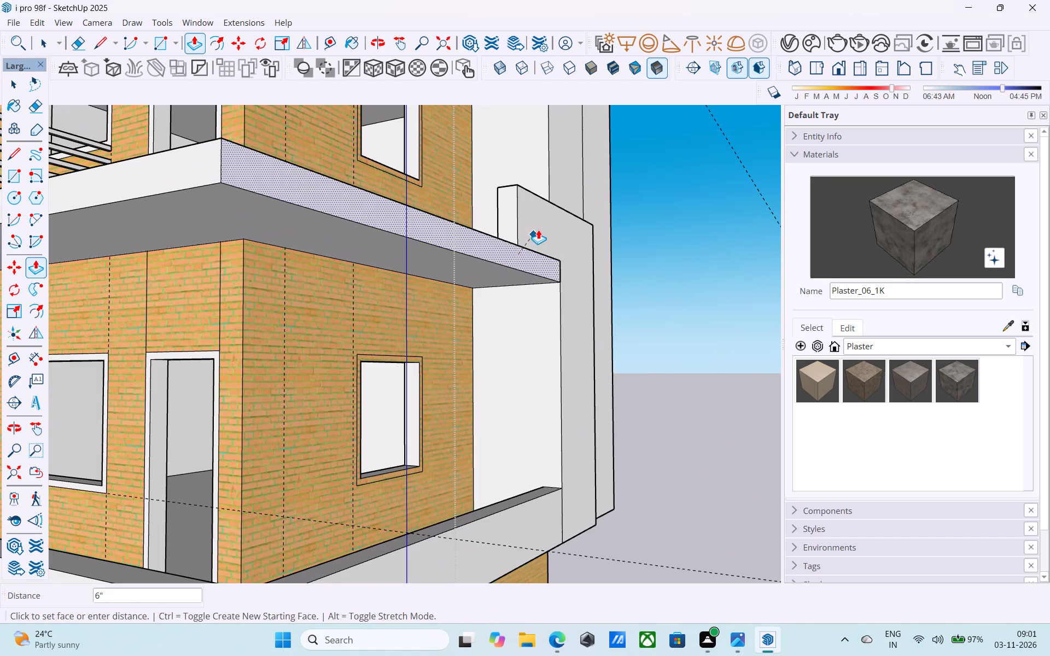
click(539, 229)
Pull the adjoining white side wall's face and the lowest balcony parapet's side face outward by the same 6".
scroll(539, 229, down, 5)
middle_drag(539, 229, 512, 227)
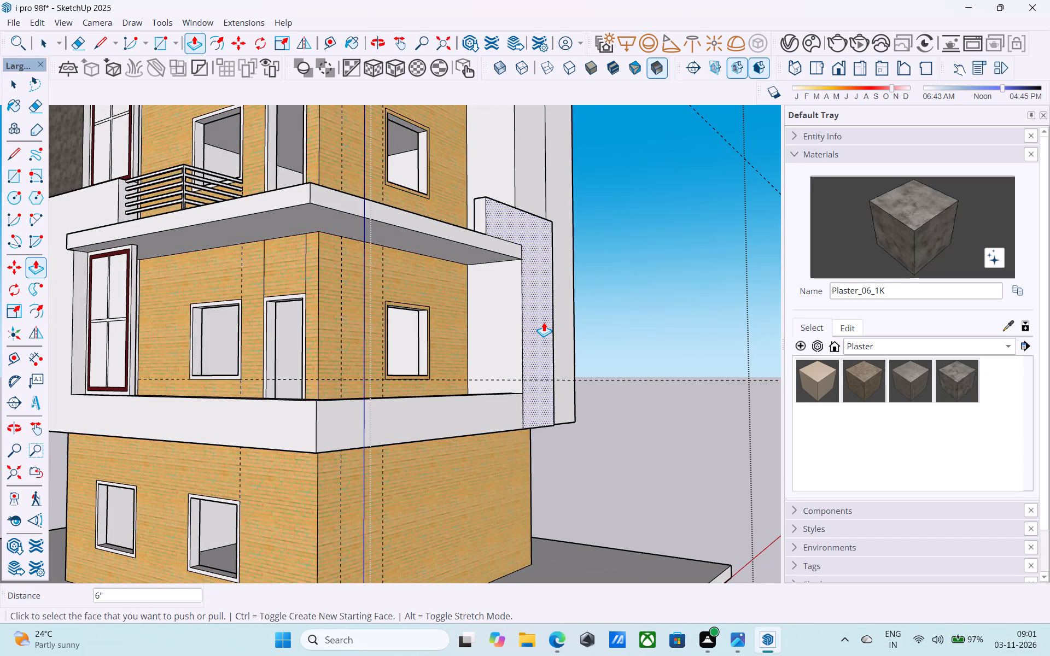
double_click(544, 322)
scroll(541, 324, down, 4)
middle_drag(533, 330, 444, 414)
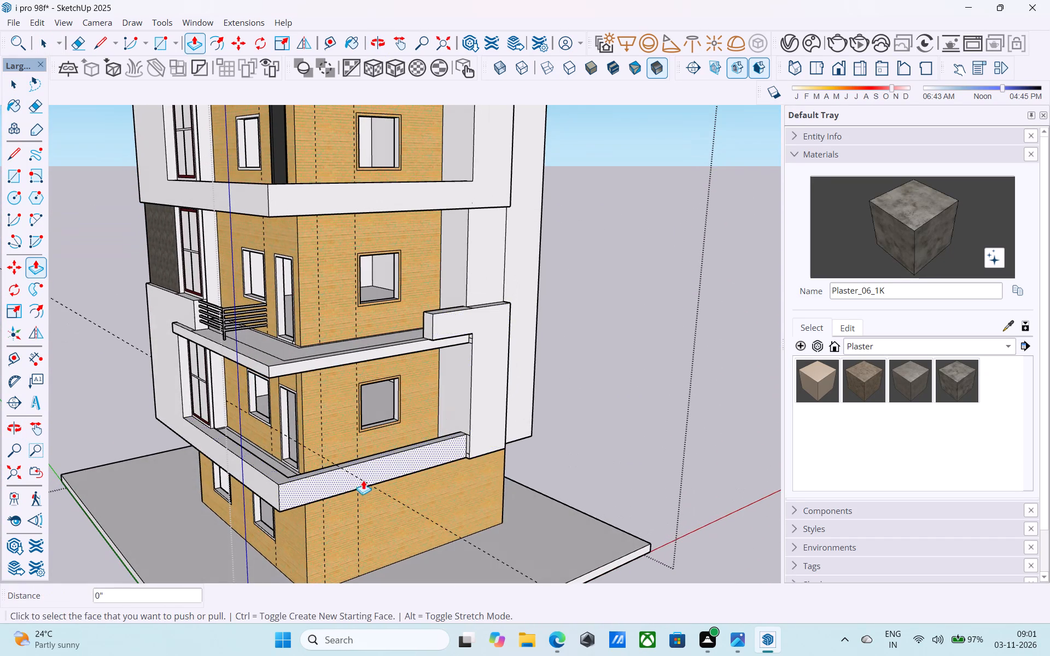
double_click(354, 487)
Pull the thin balcony slab's side edge out twice more by the same 6", so it projects past the white wall.
middle_drag(433, 481, 504, 553)
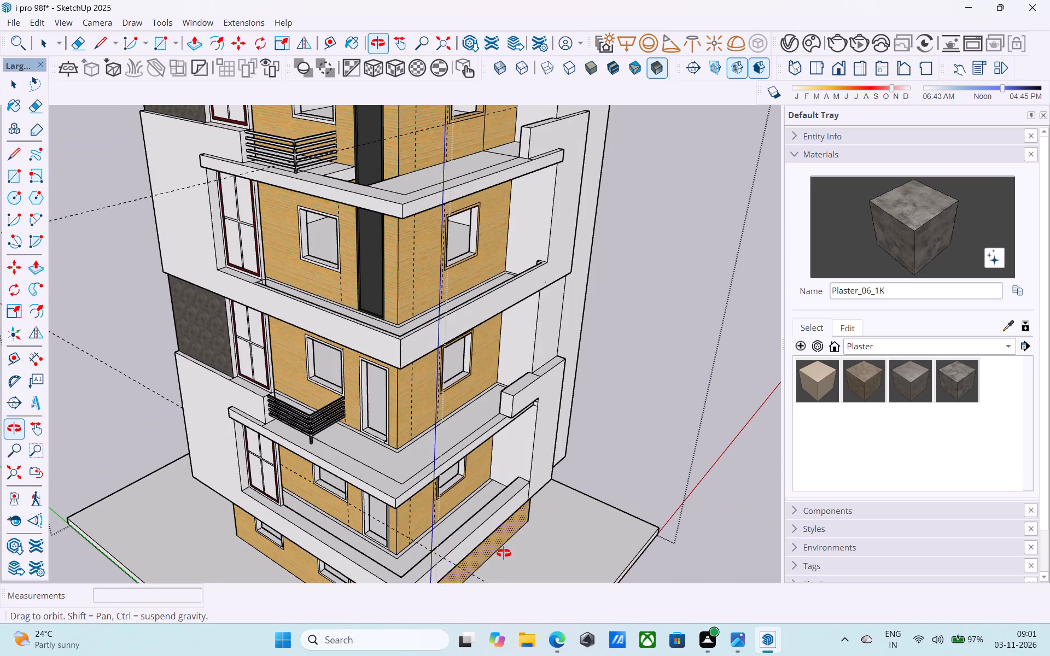
middle_drag(504, 553, 504, 554)
scroll(504, 554, down, 2)
shift+middle_drag(496, 530, 460, 439)
scroll(430, 473, up, 5)
scroll(550, 335, up, 3)
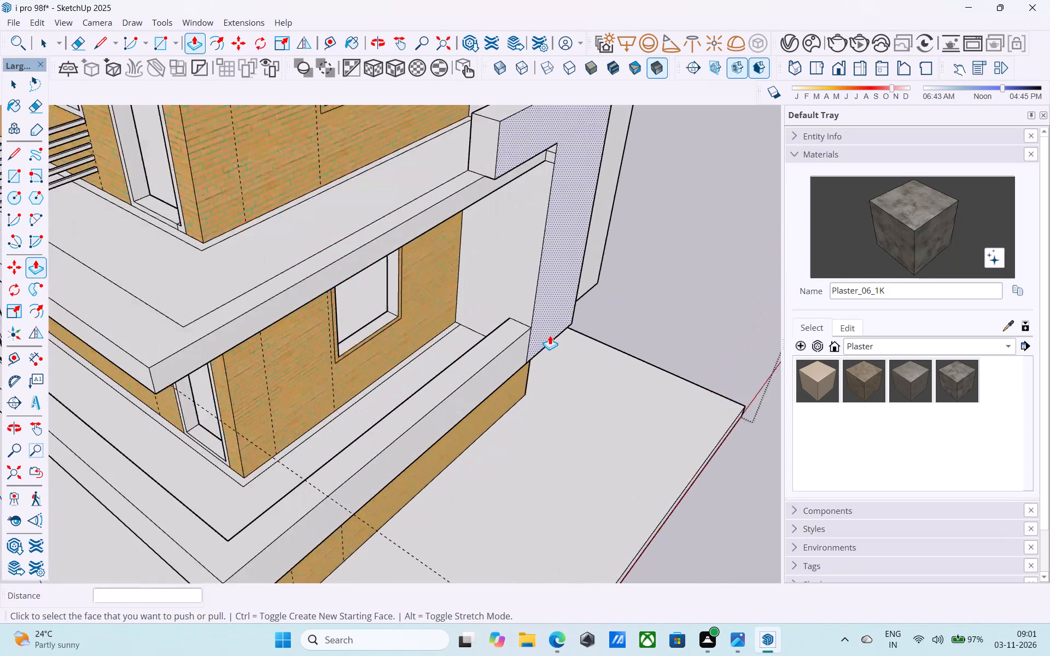
scroll(550, 335, up, 2)
scroll(550, 335, down, 2)
shift+middle_drag(550, 335, 610, 394)
double_click(475, 324)
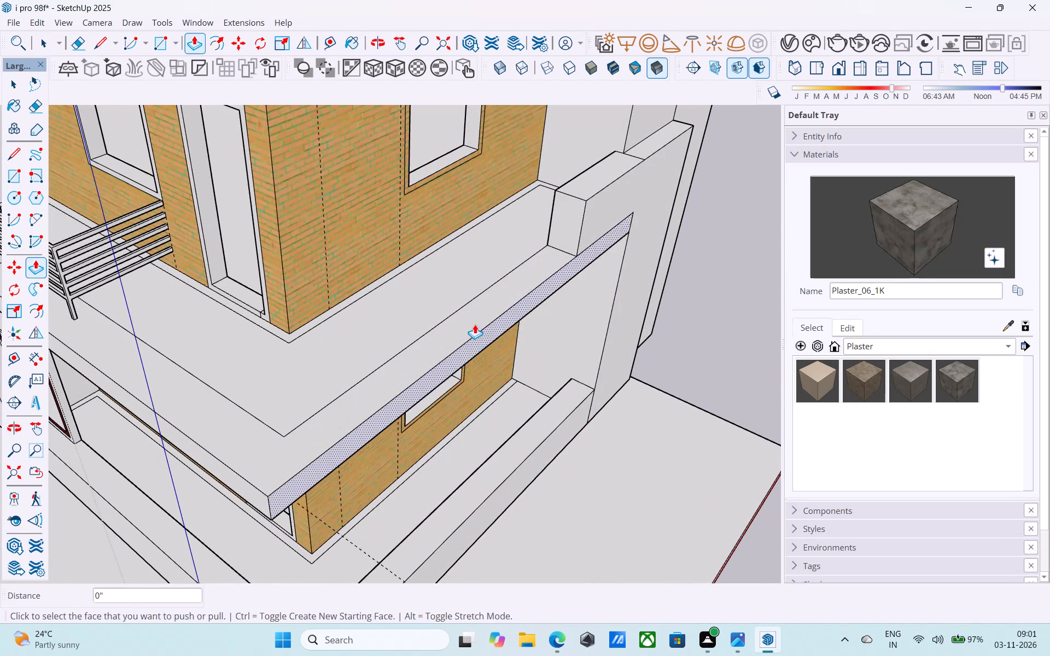
scroll(475, 324, down, 5)
shift+middle_drag(475, 324, 487, 339)
middle_drag(487, 339, 469, 338)
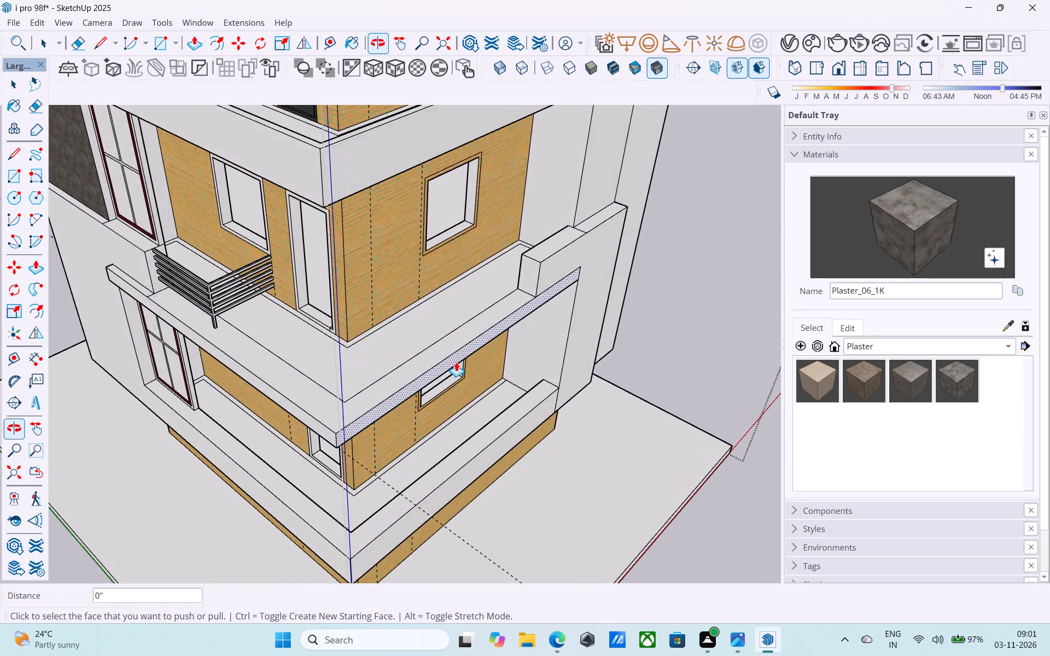
scroll(448, 370, up, 5)
double_click(439, 373)
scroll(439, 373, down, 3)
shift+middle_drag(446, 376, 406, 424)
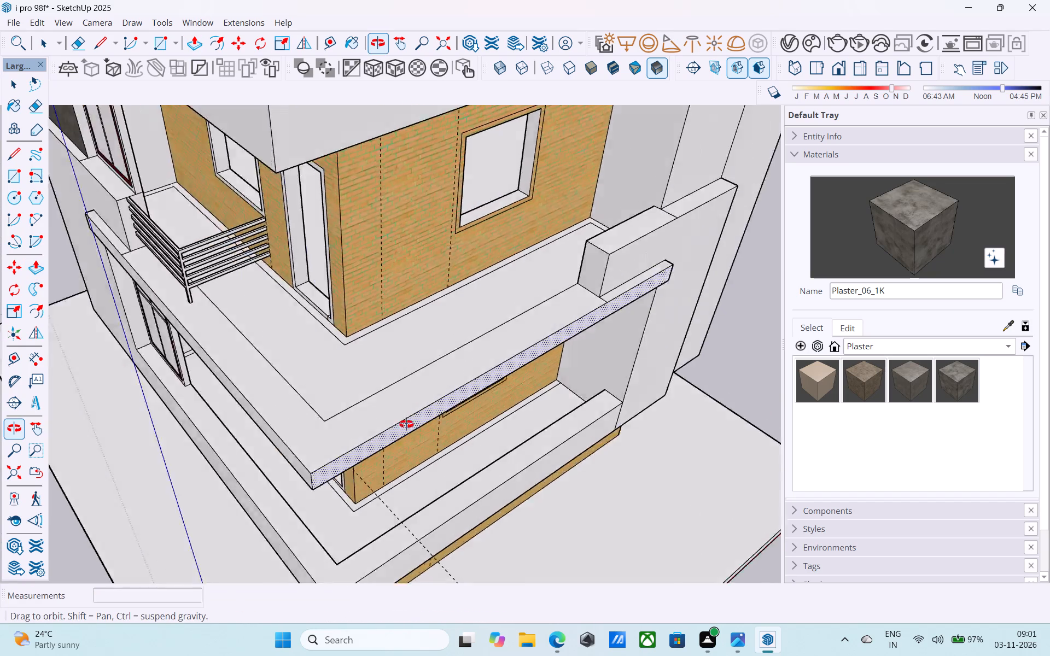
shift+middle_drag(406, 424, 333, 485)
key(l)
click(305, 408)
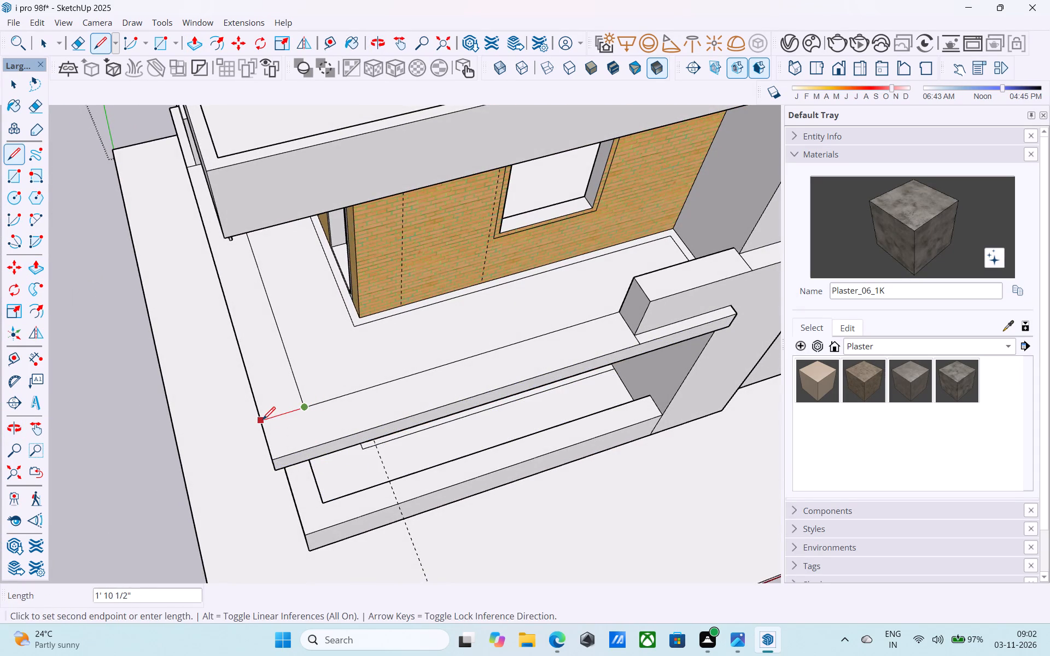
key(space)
Save the model with the extended balcony slab, parapet and side wall.
scroll(262, 421, down, 5)
middle_drag(262, 421, 365, 250)
scroll(355, 255, down, 1)
scroll(445, 288, down, 4)
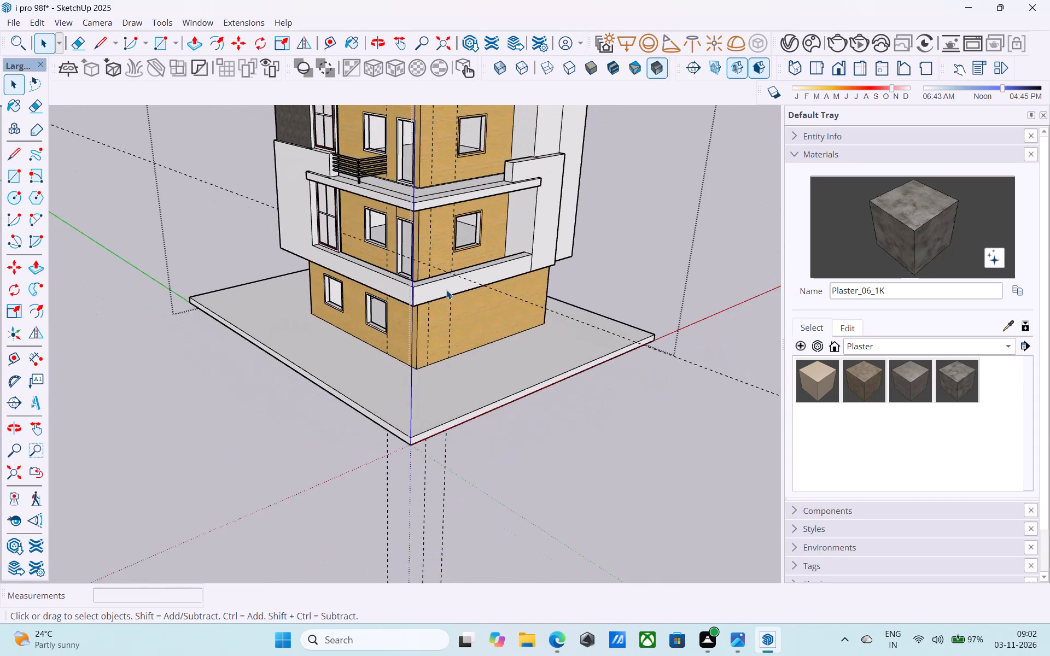
shift+middle_drag(446, 290, 455, 377)
key(ctrl+s)
Erase the leftover vertical seam between the lowest balcony parapet and the white side wall.
scroll(556, 365, up, 12)
key(e)
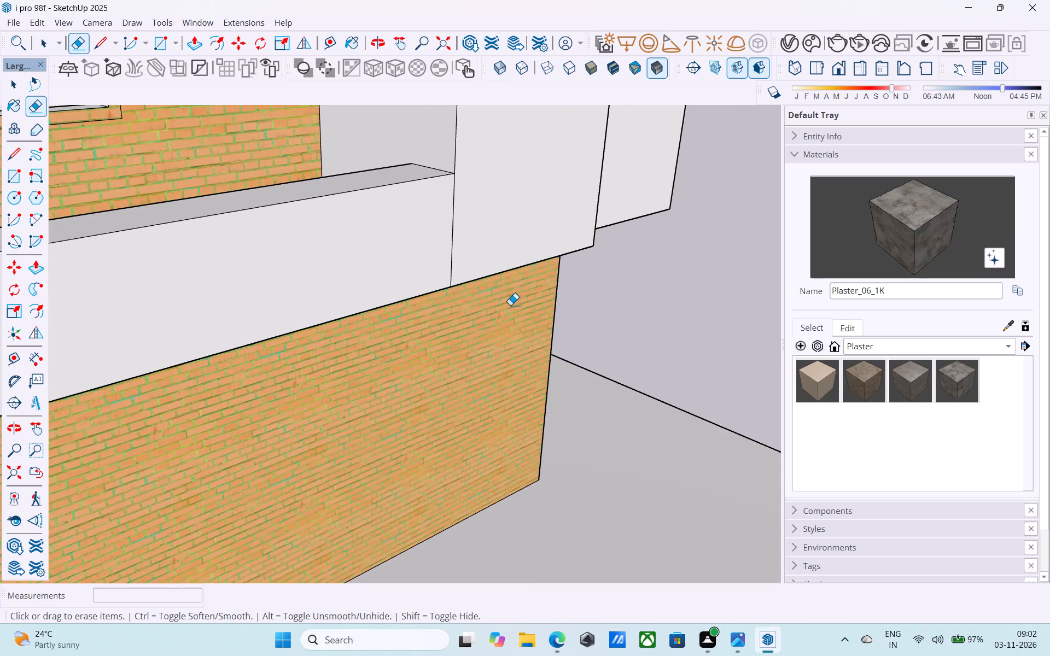
drag(468, 257, 435, 266)
key(space)
scroll(480, 283, down, 6)
key(w)
scroll(480, 267, up, 14)
key(e)
click(477, 323)
key(space)
scroll(481, 323, down, 10)
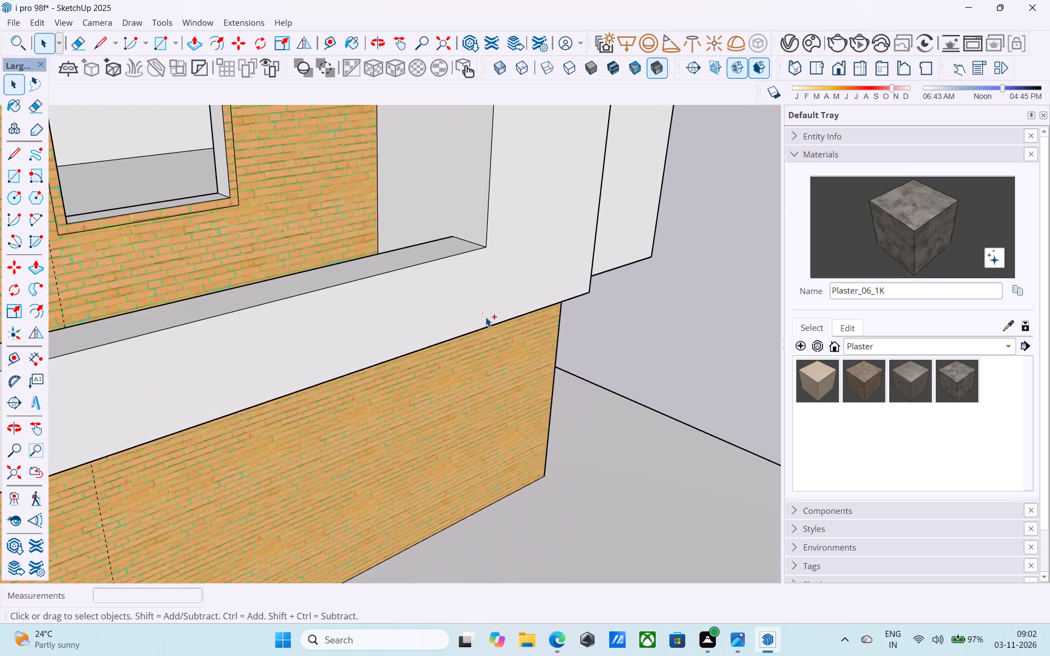
Save the model after the seam cleanup.
key(ctrl+s)
Examine the whole building from the corner, including the side-wall windows and the lower balconies.
scroll(485, 316, down, 11)
shift+middle_drag(490, 340, 623, 303)
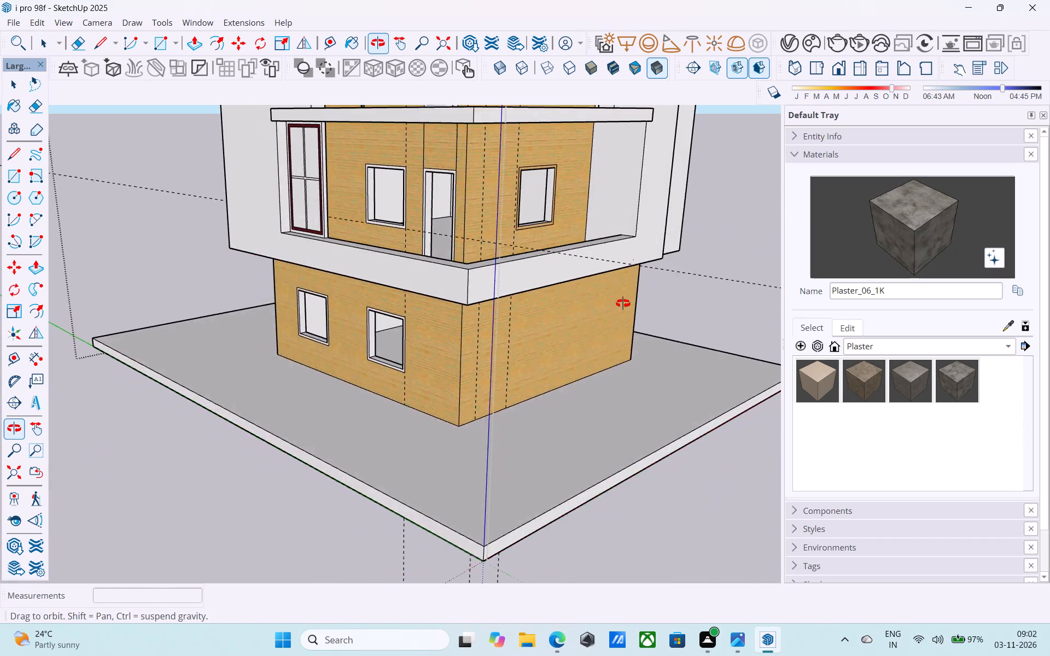
shift+middle_drag(623, 303, 626, 344)
scroll(615, 313, down, 7)
shift+middle_drag(614, 314, 628, 533)
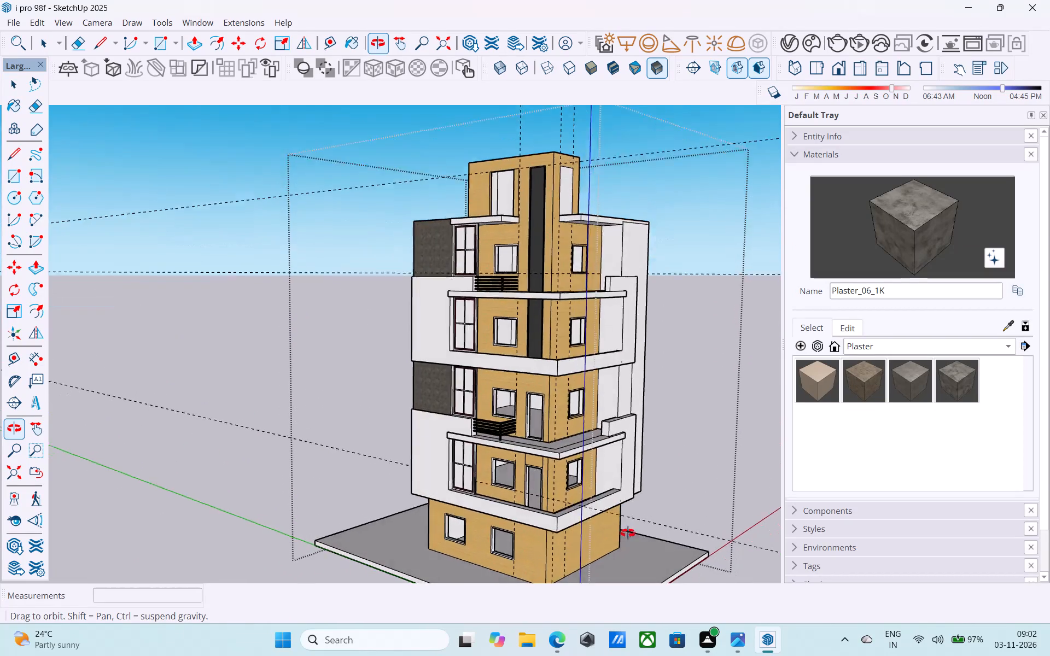
shift+middle_drag(628, 533, 628, 534)
scroll(614, 437, up, 10)
middle_drag(584, 440, 381, 483)
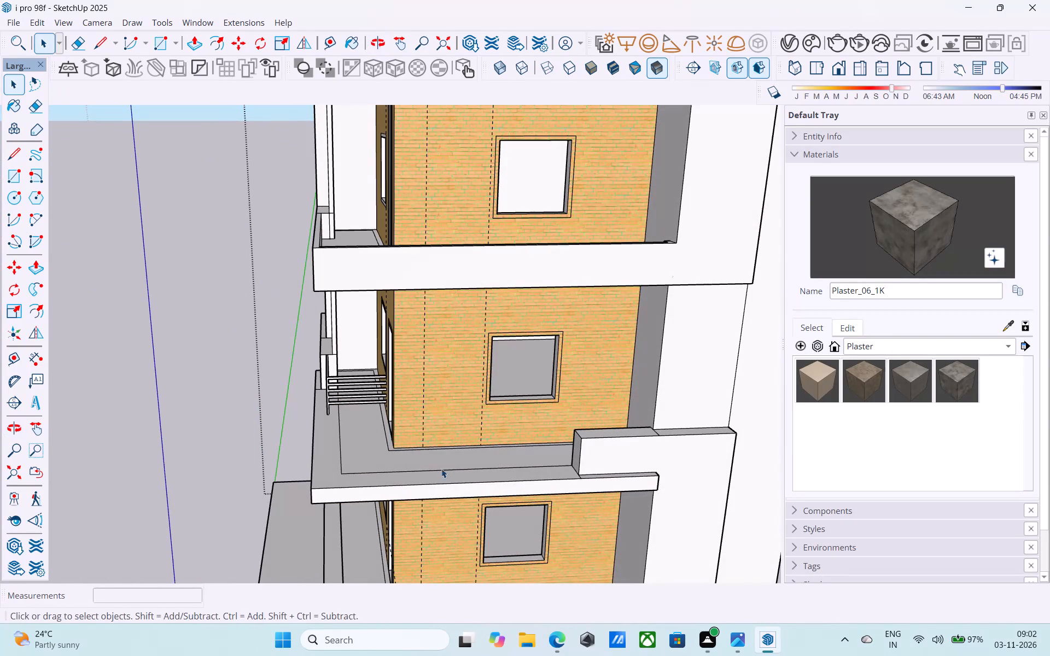
middle_drag(523, 443, 649, 448)
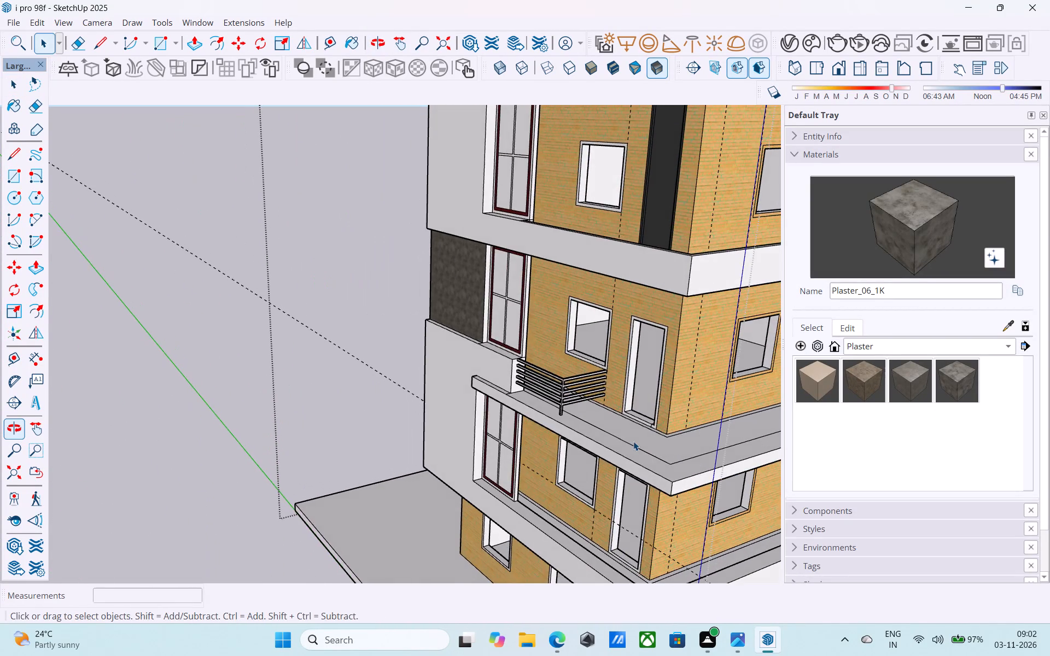
Erase the leftover seam line across the top of the side balcony's parapet, beside the white side wall.
scroll(633, 441, down, 4)
shift+middle_drag(633, 441, 679, 435)
shift+middle_drag(735, 405, 581, 451)
scroll(608, 401, up, 6)
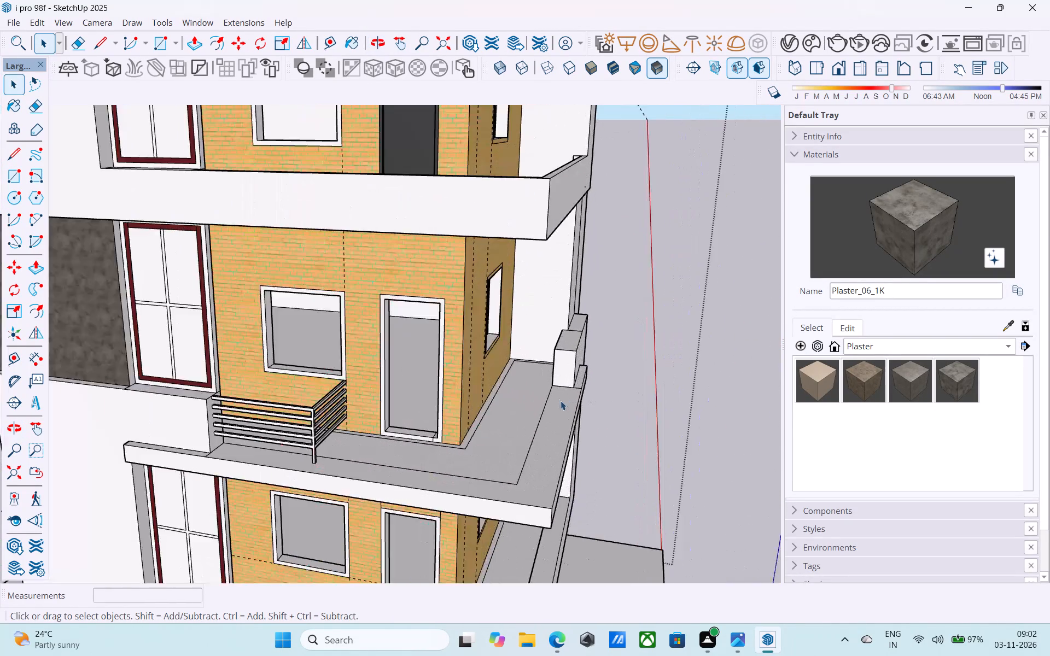
scroll(561, 401, up, 15)
middle_drag(562, 378, 625, 358)
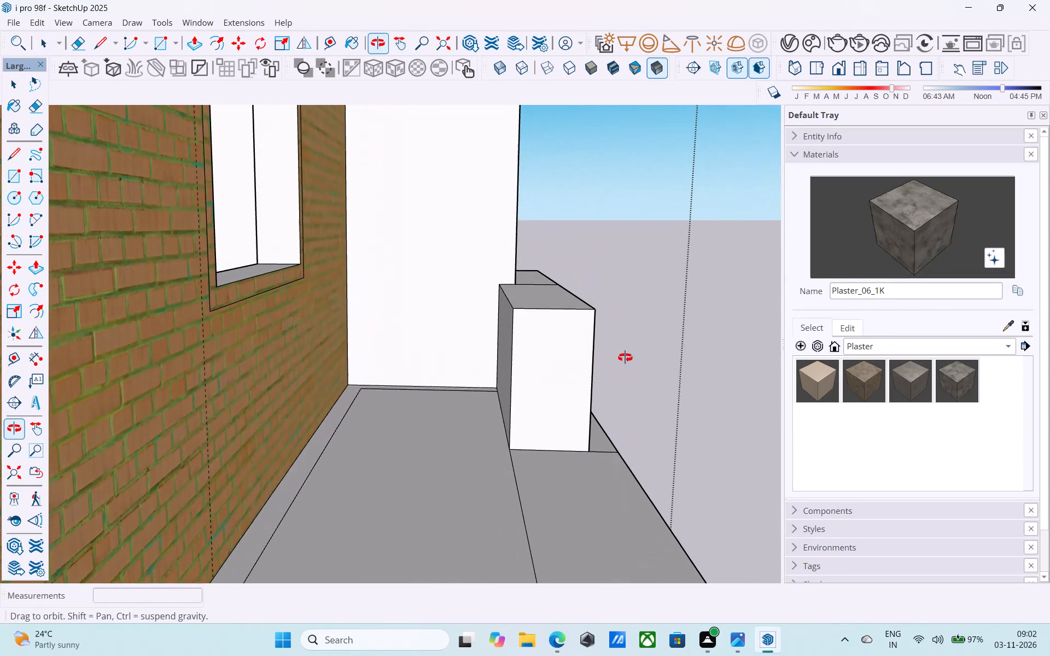
middle_drag(625, 358, 625, 358)
scroll(512, 359, down, 3)
middle_drag(512, 359, 437, 344)
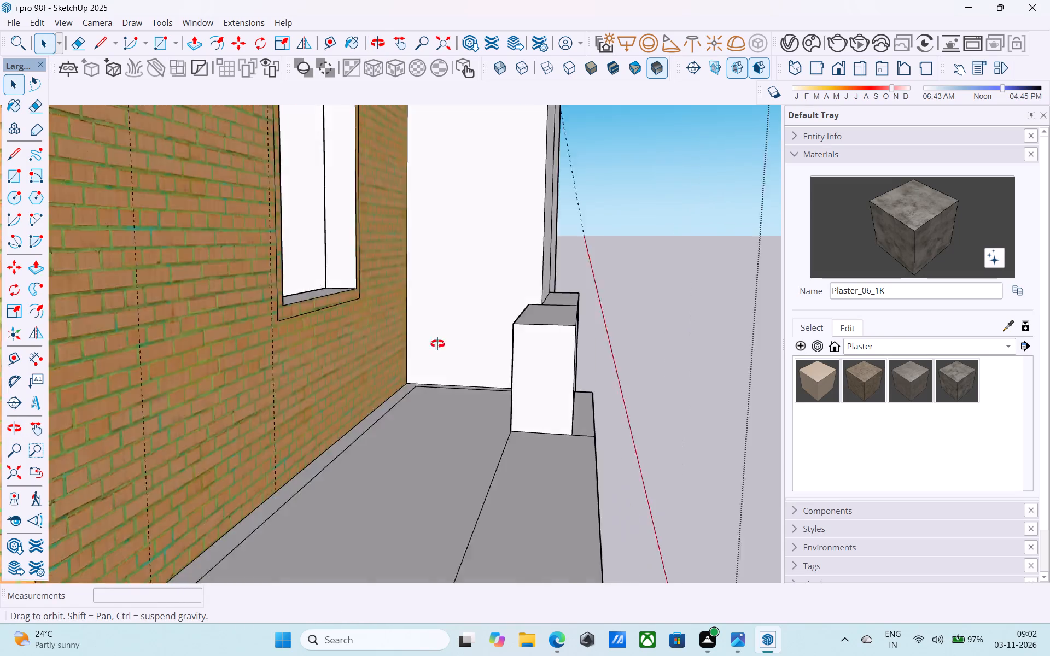
middle_drag(437, 344, 445, 425)
middle_drag(550, 402, 412, 402)
key(e)
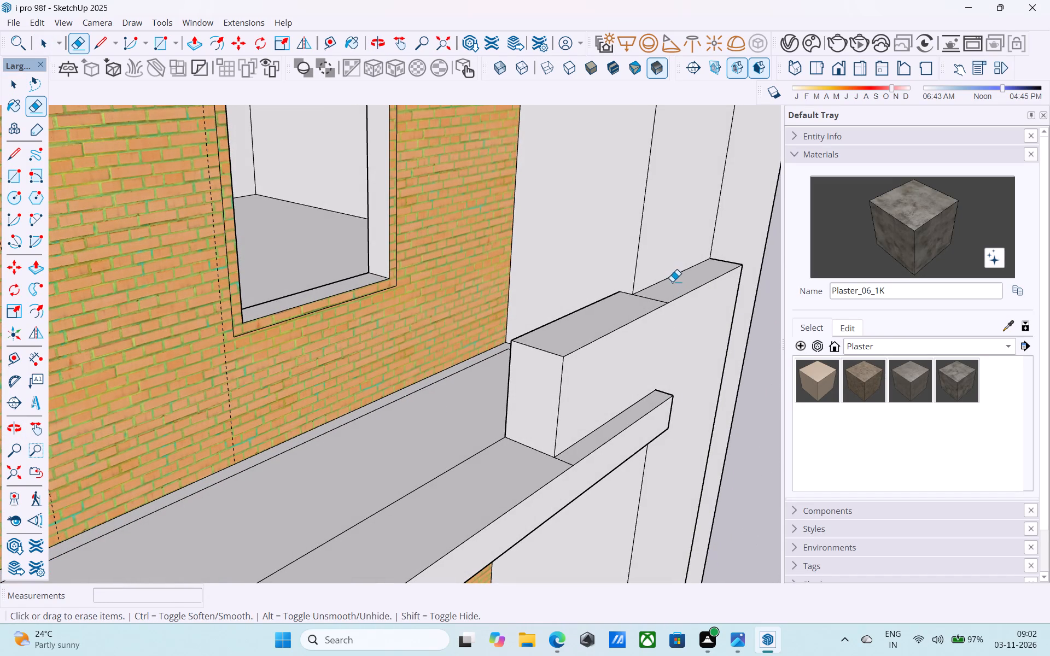
drag(657, 293, 652, 300)
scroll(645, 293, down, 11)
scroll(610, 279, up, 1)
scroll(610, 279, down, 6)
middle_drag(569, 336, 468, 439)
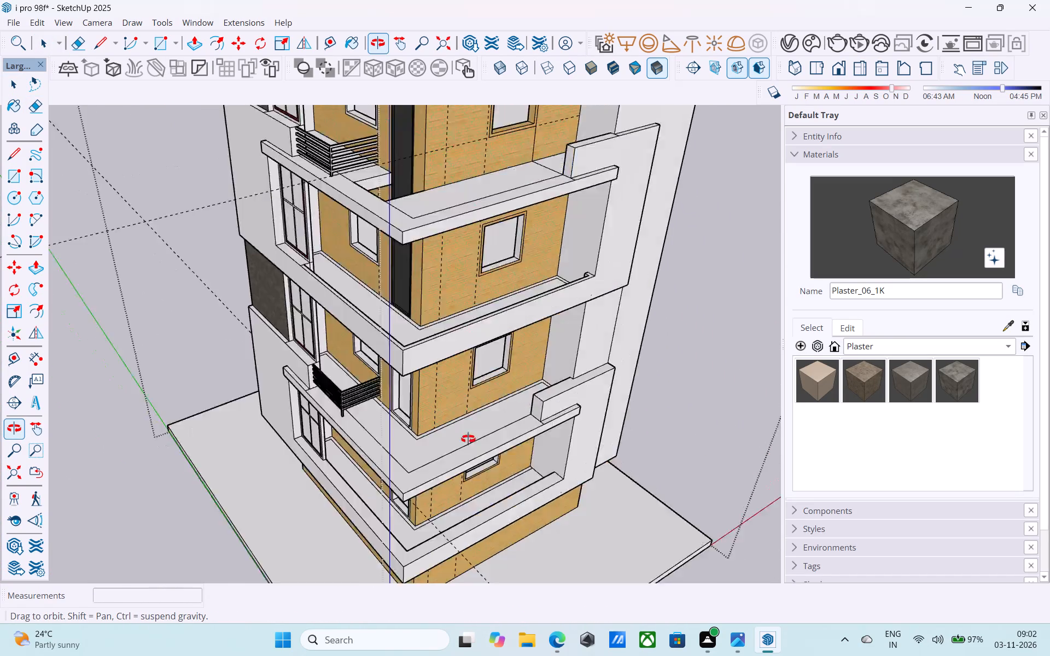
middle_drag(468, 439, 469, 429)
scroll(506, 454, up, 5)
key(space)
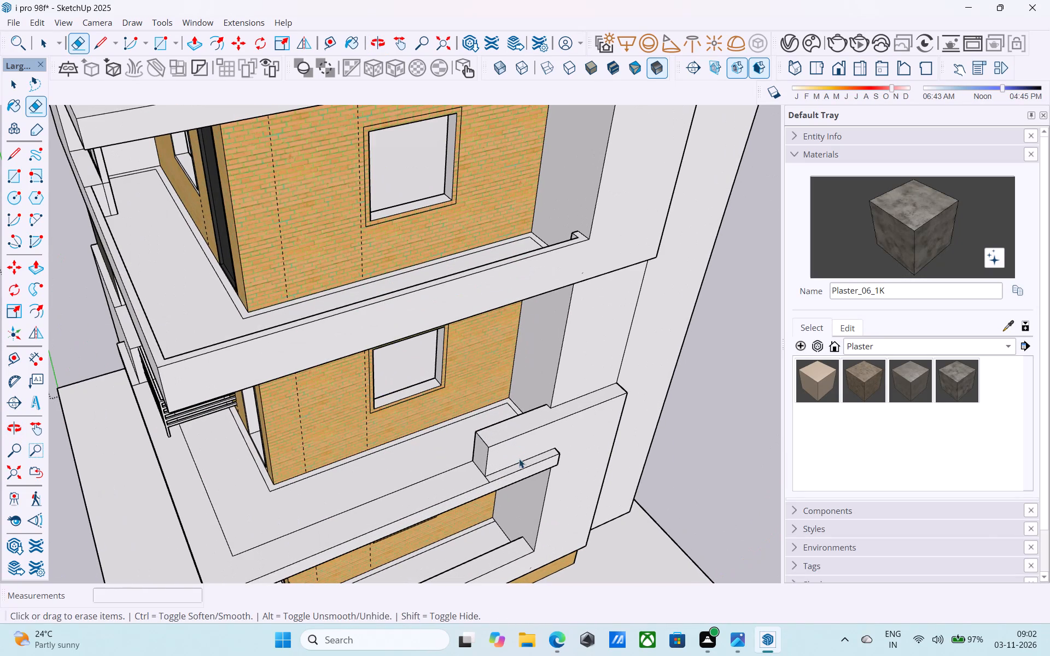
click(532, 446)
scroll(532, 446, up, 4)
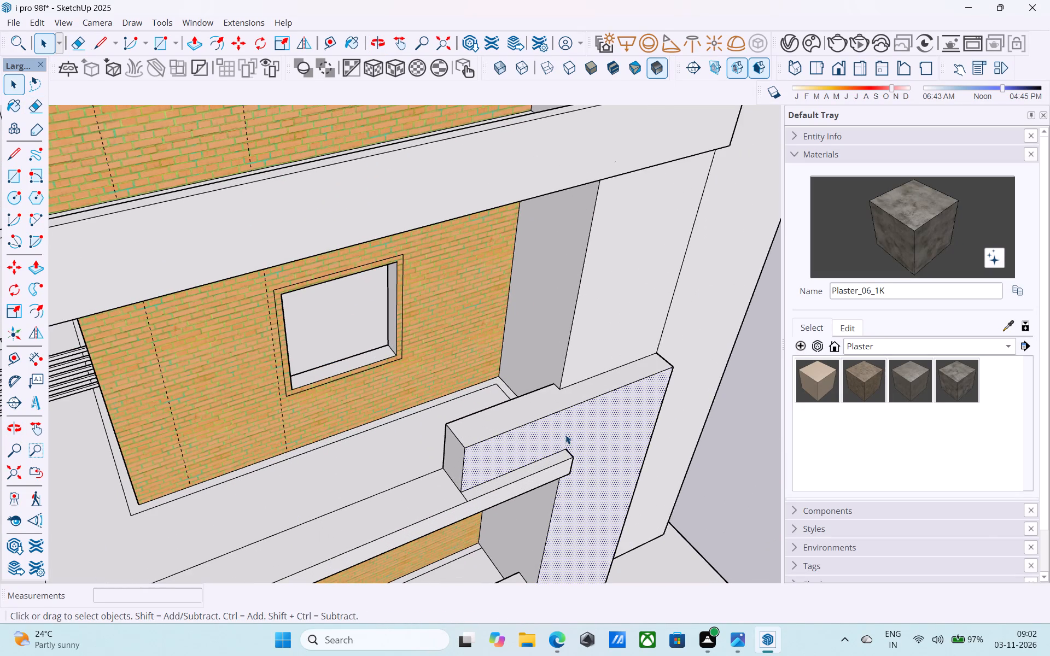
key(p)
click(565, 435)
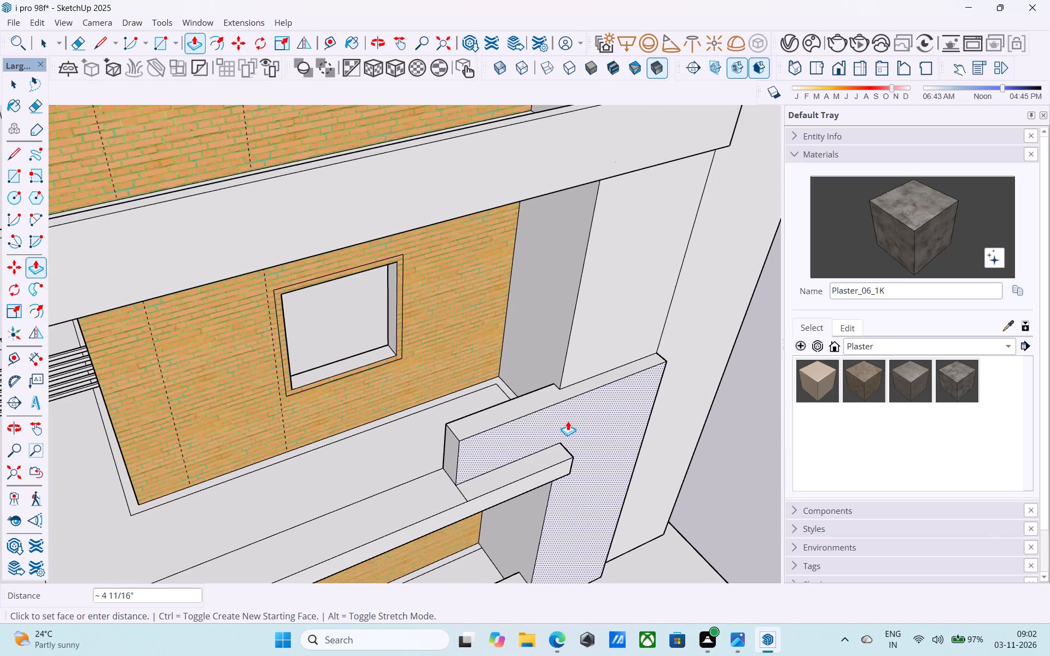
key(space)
Push the side balcony parapet's inner face back until it is flush with the white side wall's edge.
middle_drag(568, 421, 654, 388)
scroll(651, 390, up, 6)
middle_drag(645, 395, 654, 391)
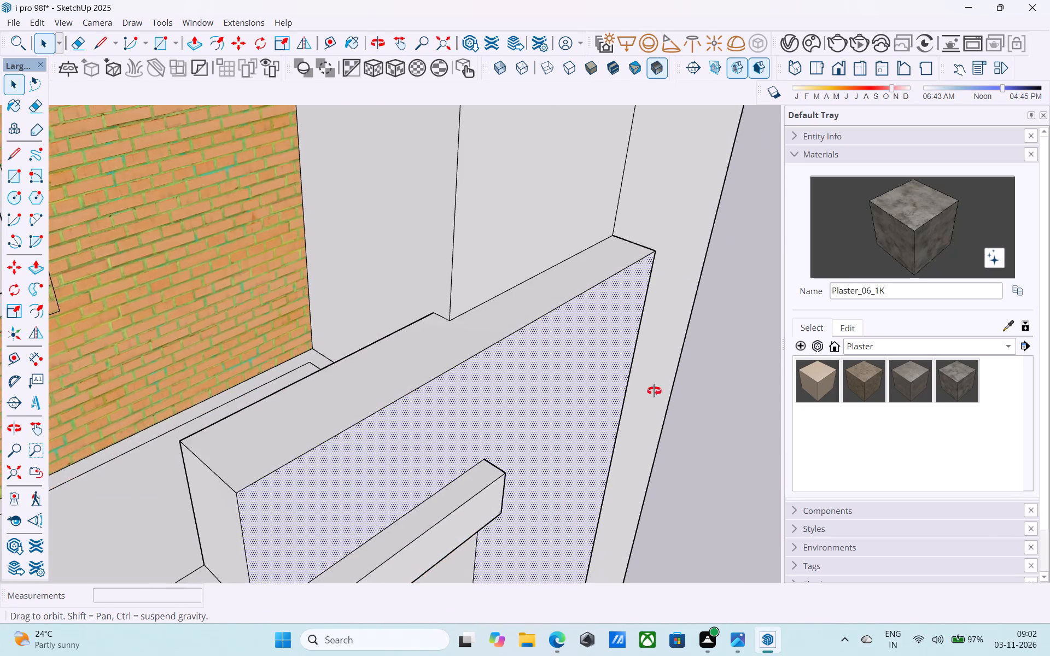
middle_drag(654, 391, 791, 356)
middle_drag(624, 366, 653, 349)
click(651, 341)
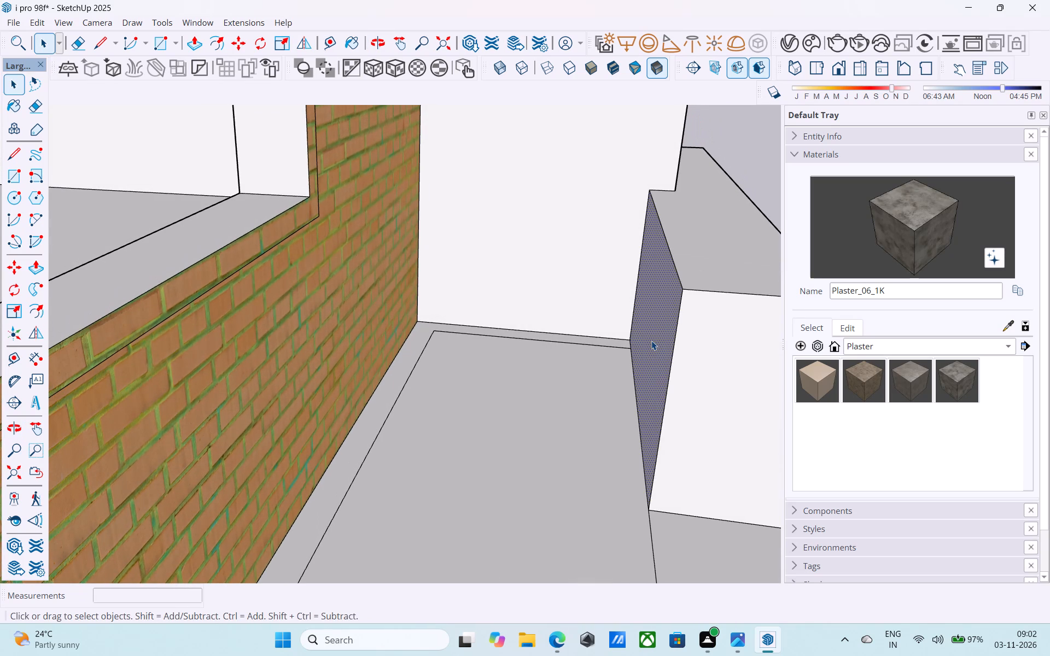
key(p)
click(651, 341)
click(680, 166)
key(space)
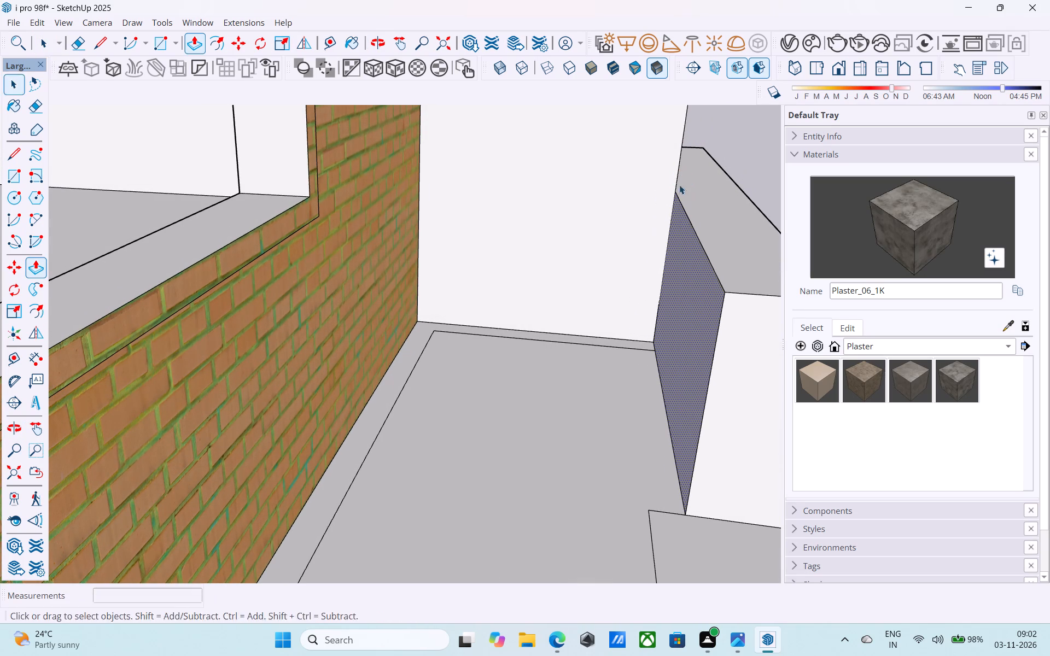
Offset the outline of the side balcony parapet's end face inward by 4".
middle_drag(679, 192, 504, 235)
scroll(501, 237, down, 11)
middle_drag(510, 272, 501, 284)
scroll(585, 271, down, 5)
middle_drag(603, 278, 610, 276)
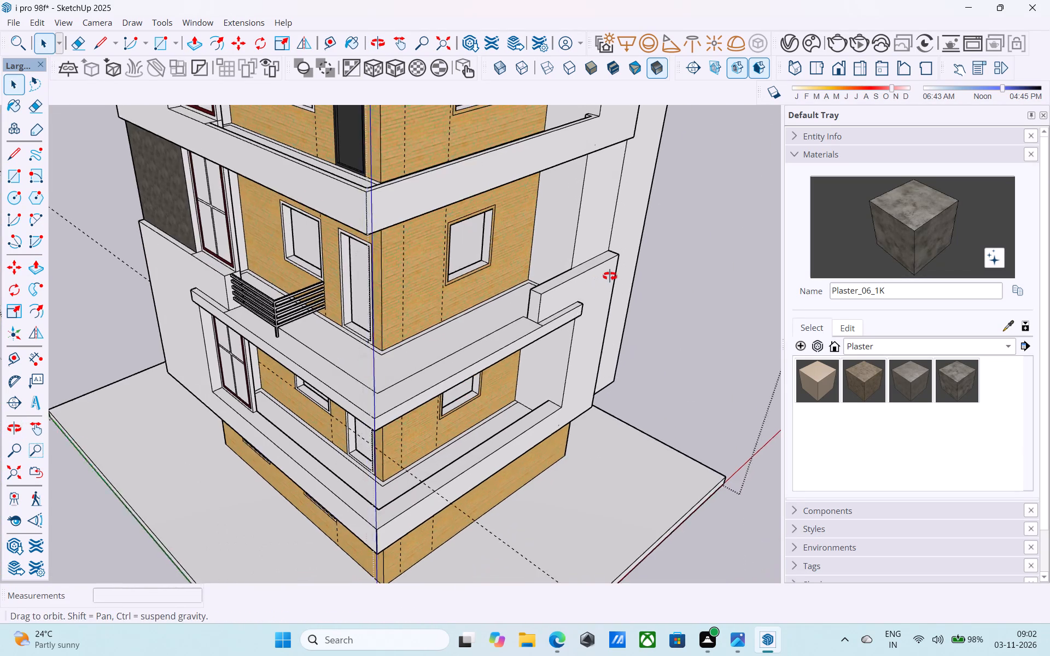
middle_drag(610, 276, 740, 306)
scroll(679, 320, up, 2)
scroll(678, 319, down, 1)
scroll(678, 318, up, 3)
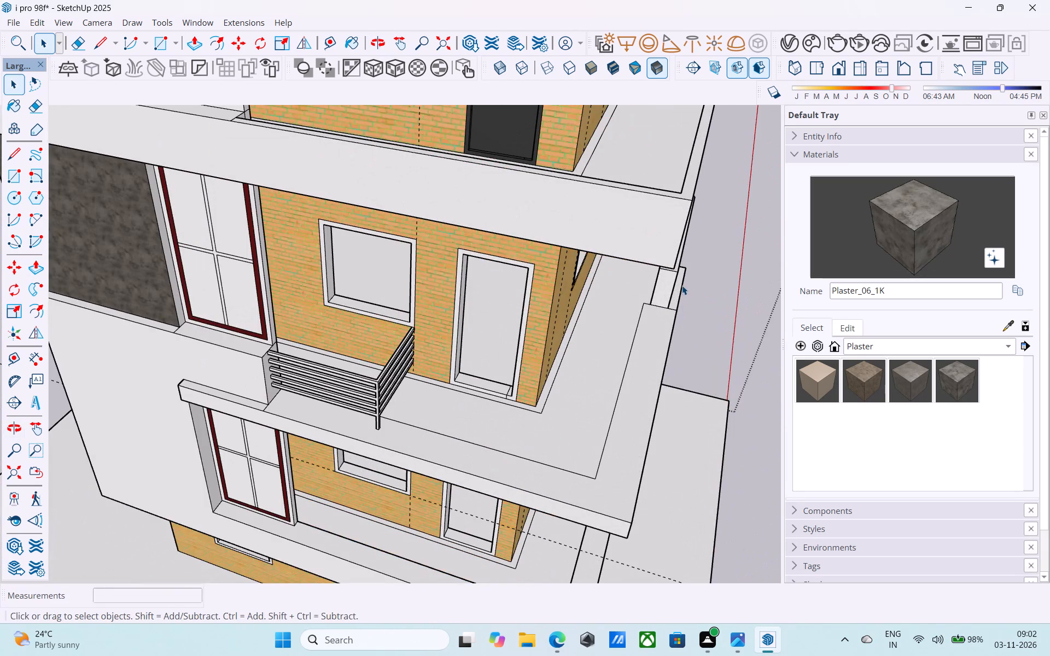
shift+middle_drag(682, 285, 691, 210)
shift+middle_drag(652, 464, 601, 281)
scroll(615, 394, up, 9)
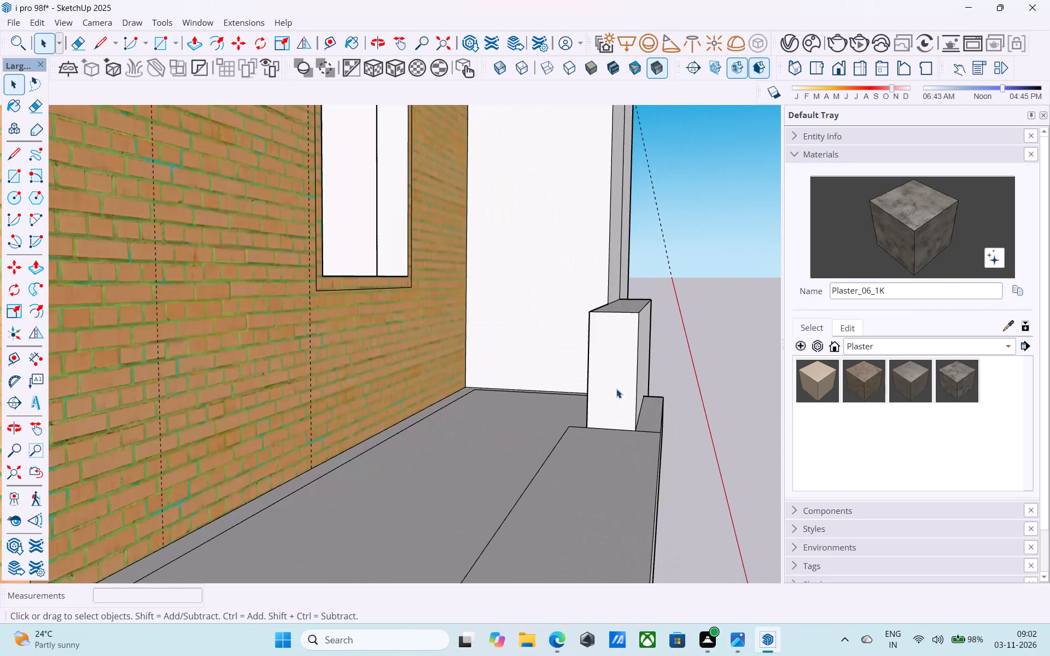
click(622, 368)
middle_drag(622, 368, 661, 367)
key(f)
scroll(625, 365, up, 5)
click(621, 362)
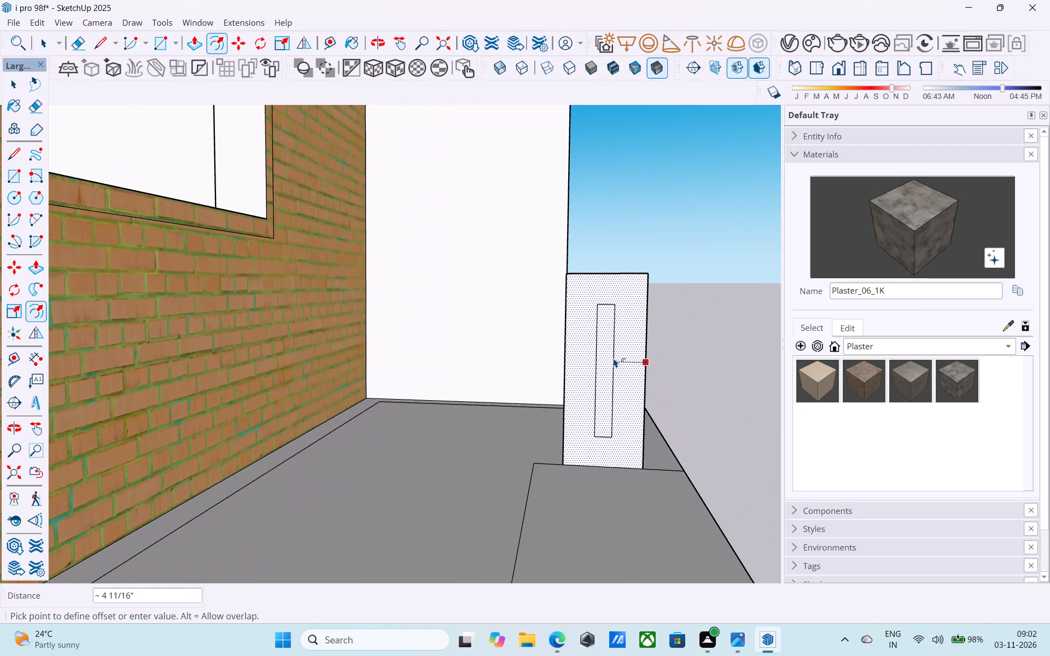
text(4")
key(Return)
key(space)
Draw vertical lines from the offset rectangle's four corners to the top and bottom edges of the parapet's end face.
key(l)
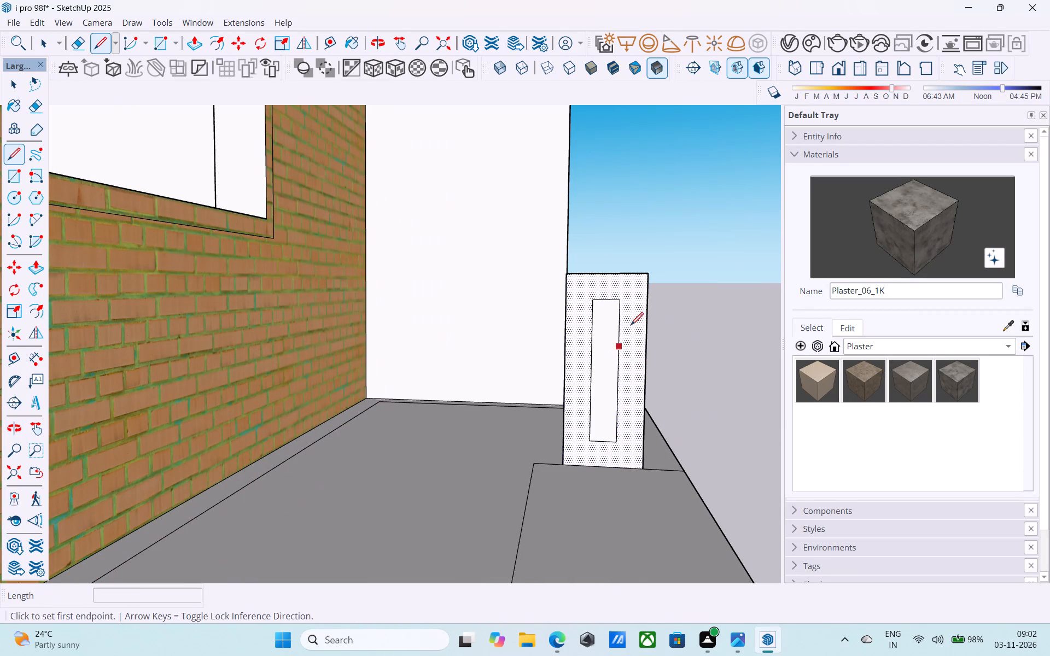
click(616, 303)
click(625, 273)
scroll(594, 307, up, 4)
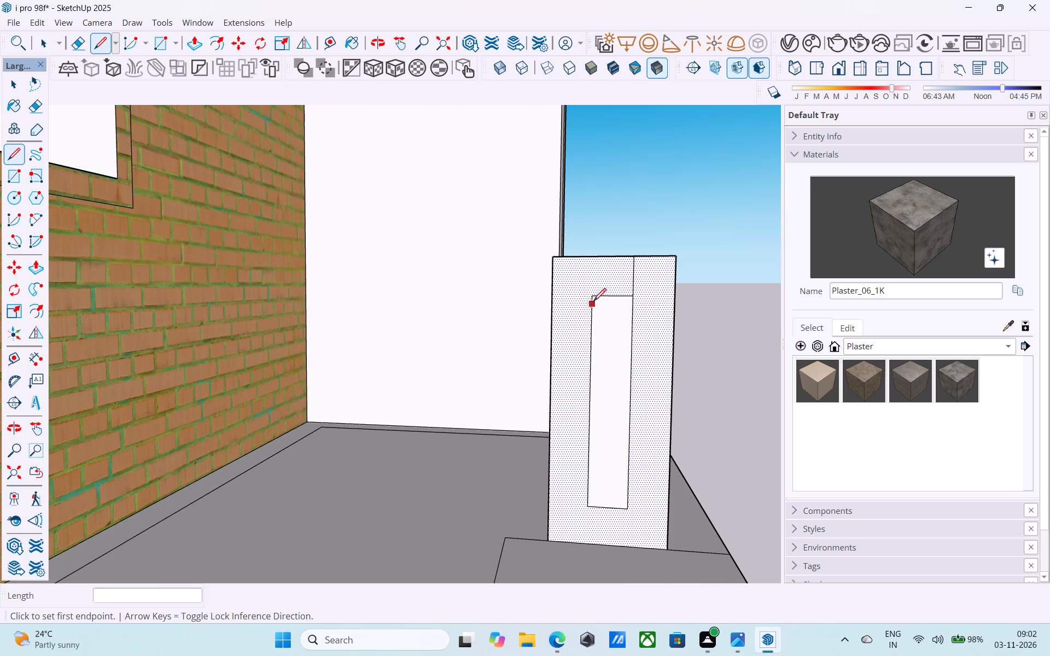
click(592, 294)
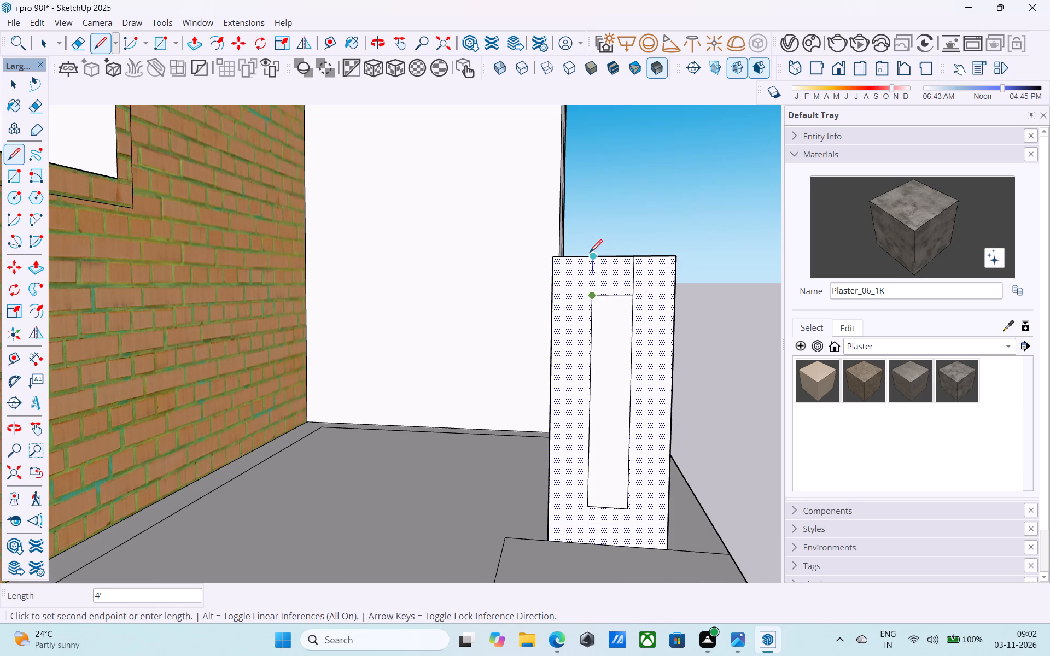
click(591, 255)
scroll(589, 234, down, 4)
scroll(605, 404, up, 11)
click(591, 307)
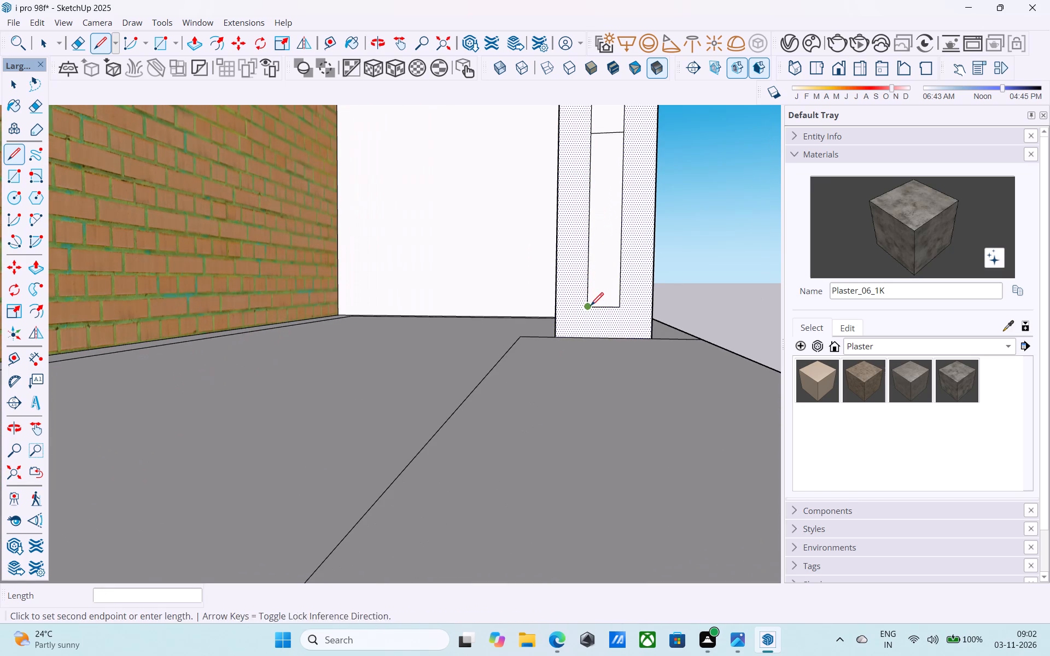
click(589, 337)
click(617, 308)
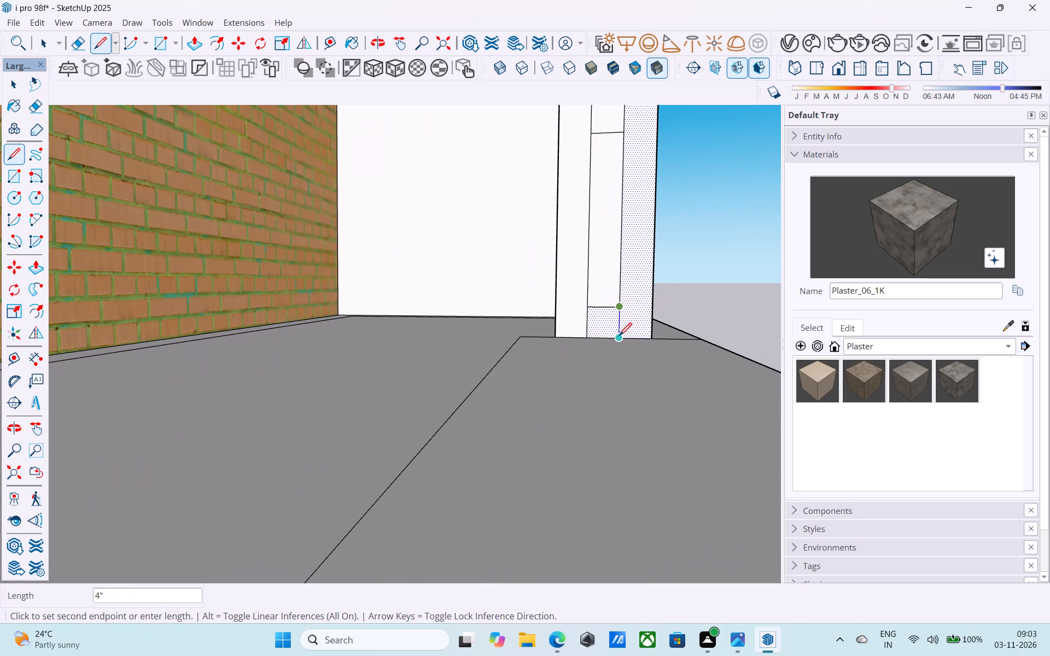
click(619, 337)
Erase the two short horizontal offset edges, leaving one full-height middle strip on the parapet's end face.
key(e)
drag(609, 302, 613, 312)
middle_drag(599, 338, 580, 402)
scroll(598, 342, up, 1)
scroll(579, 388, down, 4)
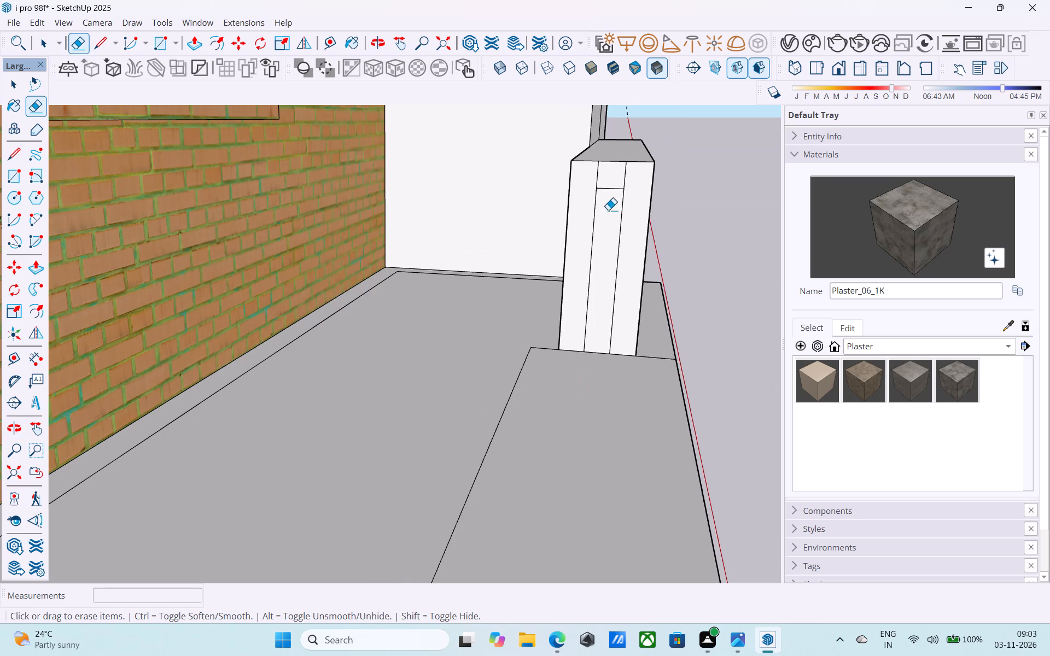
drag(610, 184, 611, 196)
key(space)
Extrude the middle strip 5' 3" along the balcony slab as a thin parapet wall.
middle_drag(611, 198, 326, 298)
scroll(444, 314, down, 5)
middle_drag(464, 323, 571, 323)
scroll(573, 318, up, 4)
click(575, 312)
key(p)
click(575, 312)
scroll(527, 383, down, 4)
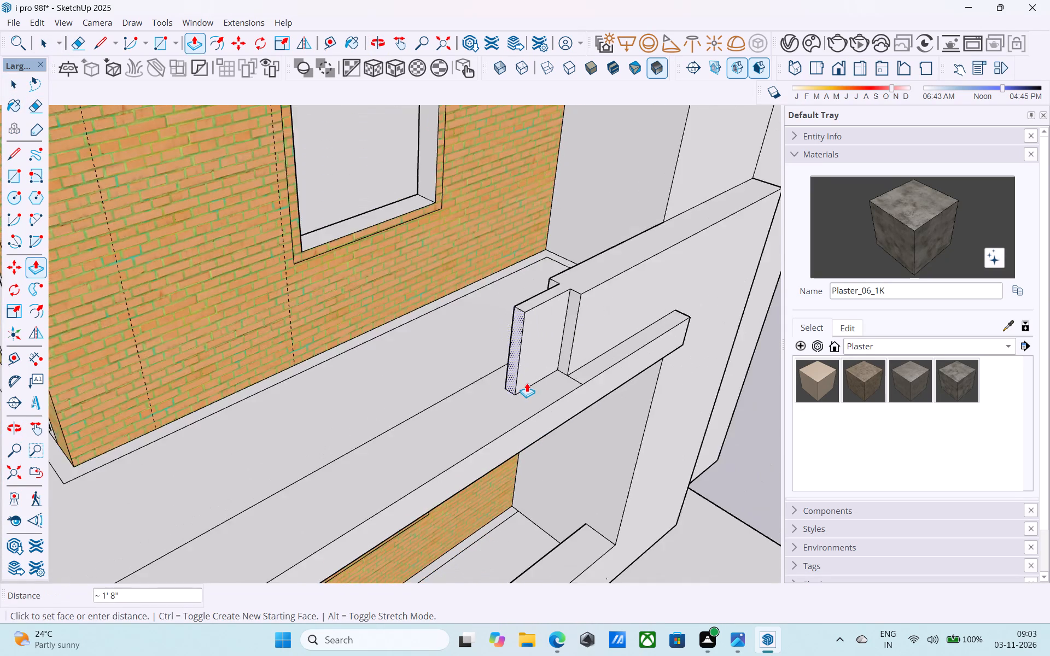
scroll(527, 383, down, 5)
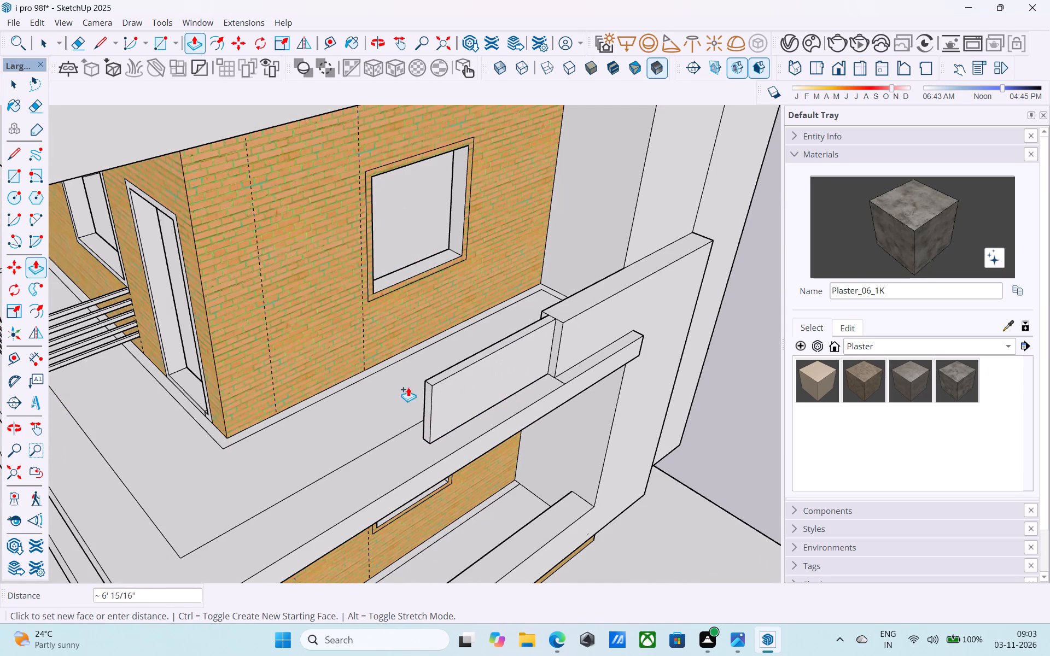
click(363, 279)
Copy the inner vertical edge at the thin parapet wall's free end 3" back along its inner face.
middle_drag(410, 362, 619, 317)
scroll(622, 315, up, 1)
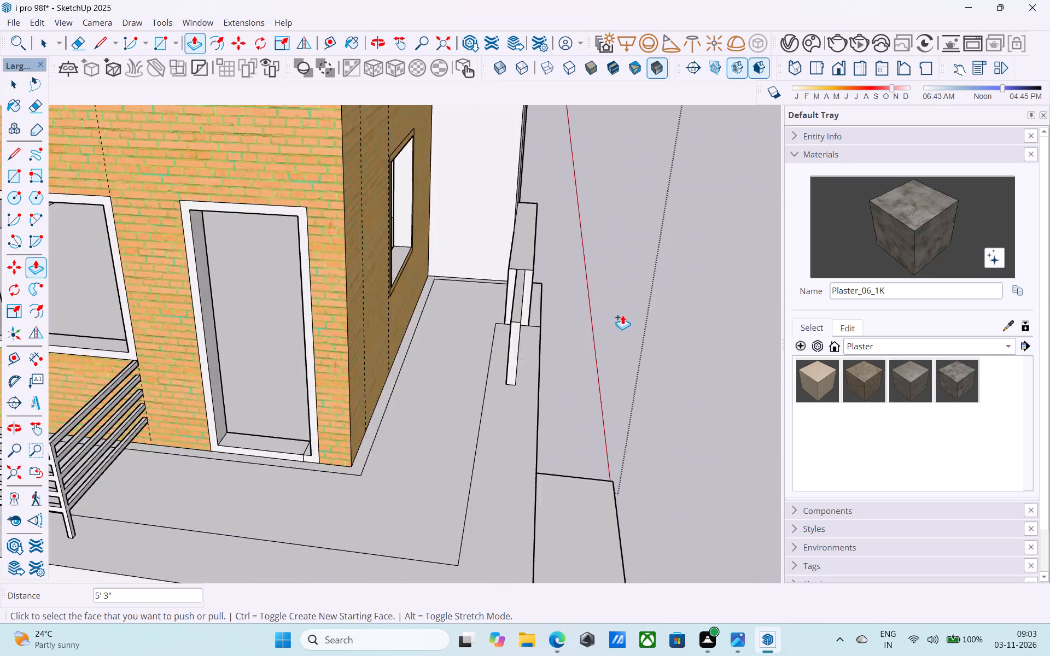
scroll(622, 315, up, 6)
middle_drag(569, 352, 716, 314)
key(space)
click(468, 314)
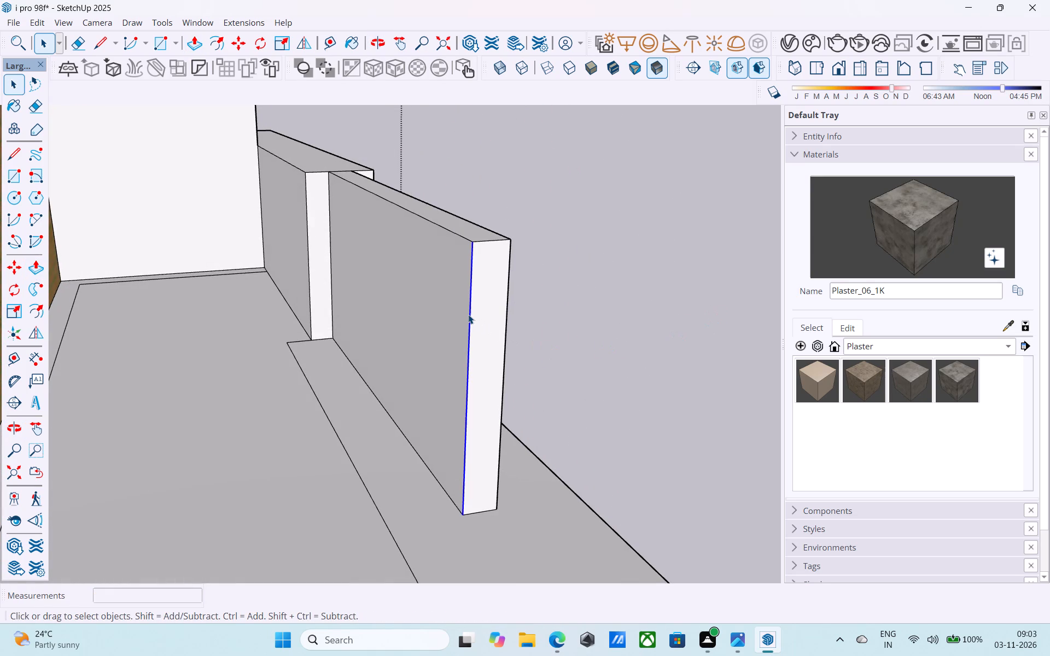
middle_drag(466, 315, 481, 361)
key(m)
scroll(469, 253, up, 4)
click(474, 243)
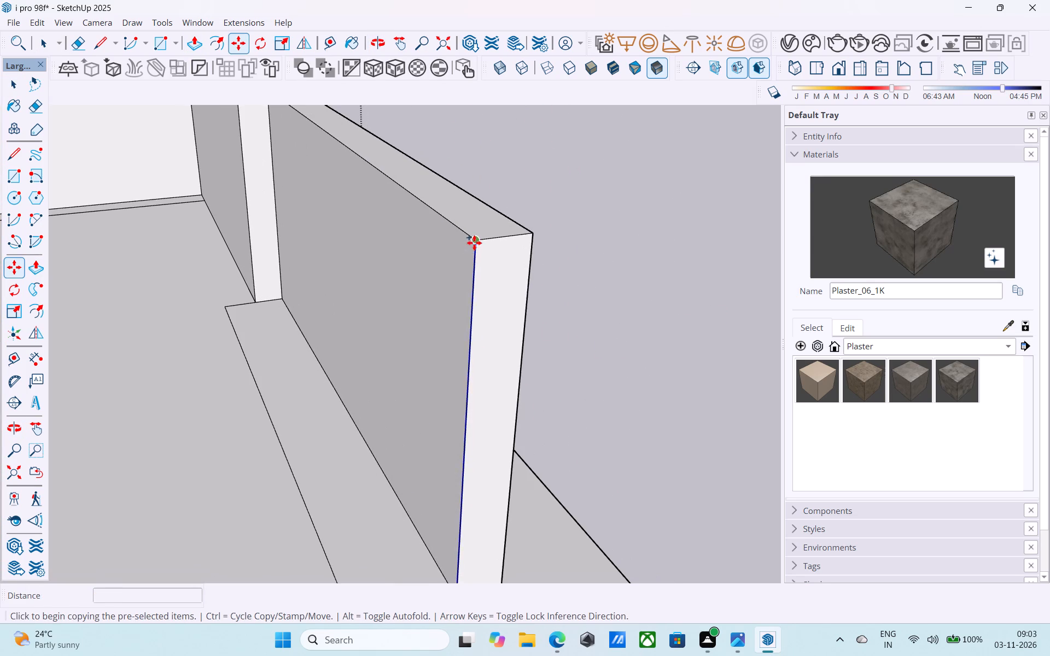
text(3")
key(Return)
key(space)
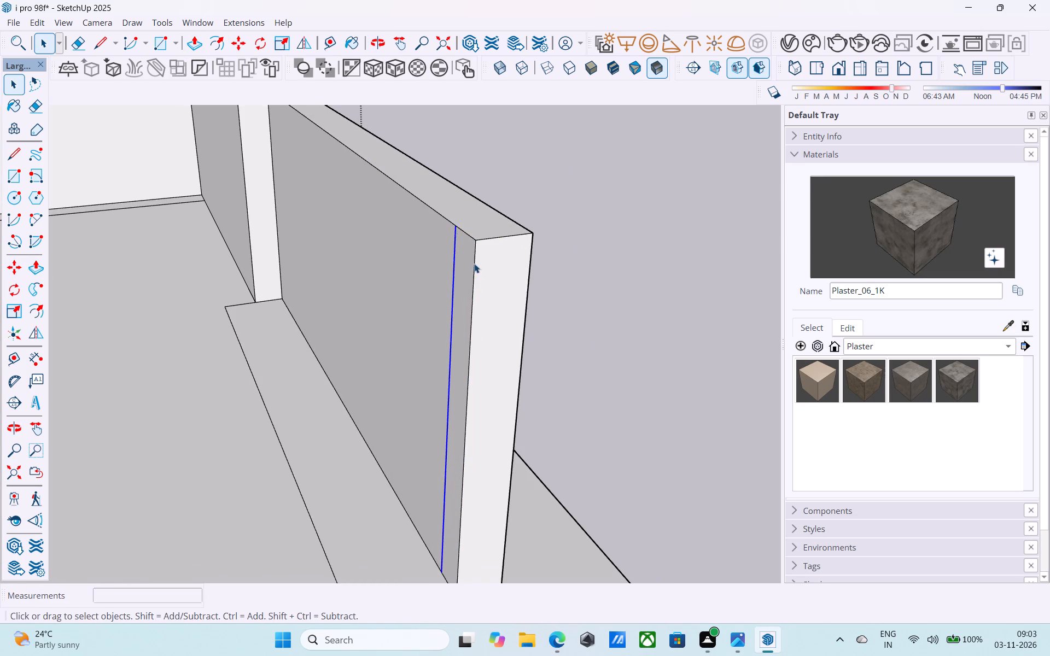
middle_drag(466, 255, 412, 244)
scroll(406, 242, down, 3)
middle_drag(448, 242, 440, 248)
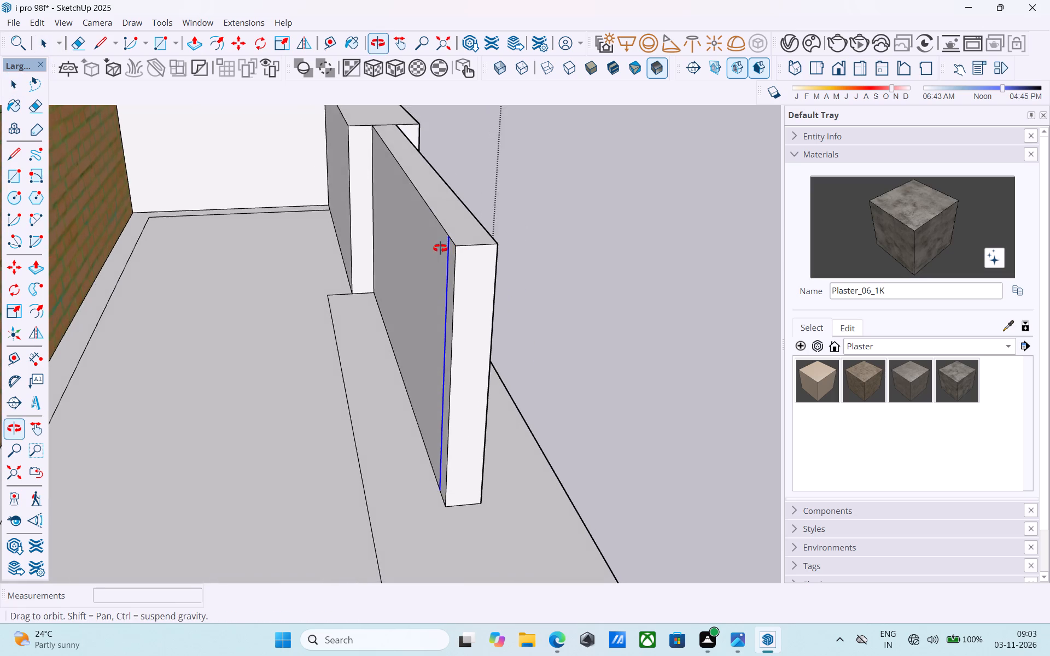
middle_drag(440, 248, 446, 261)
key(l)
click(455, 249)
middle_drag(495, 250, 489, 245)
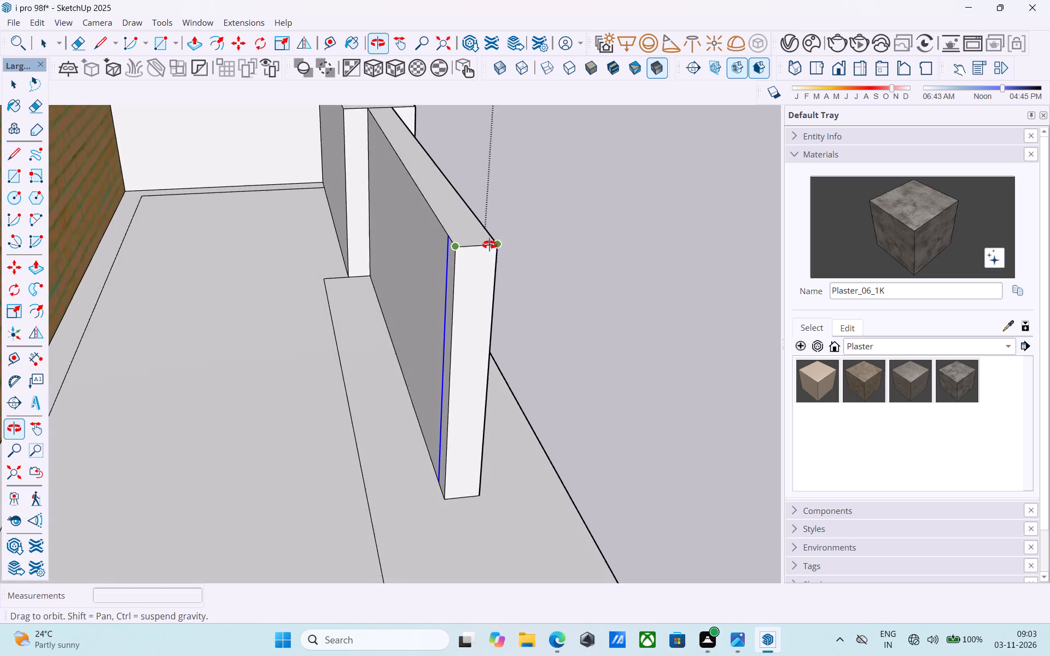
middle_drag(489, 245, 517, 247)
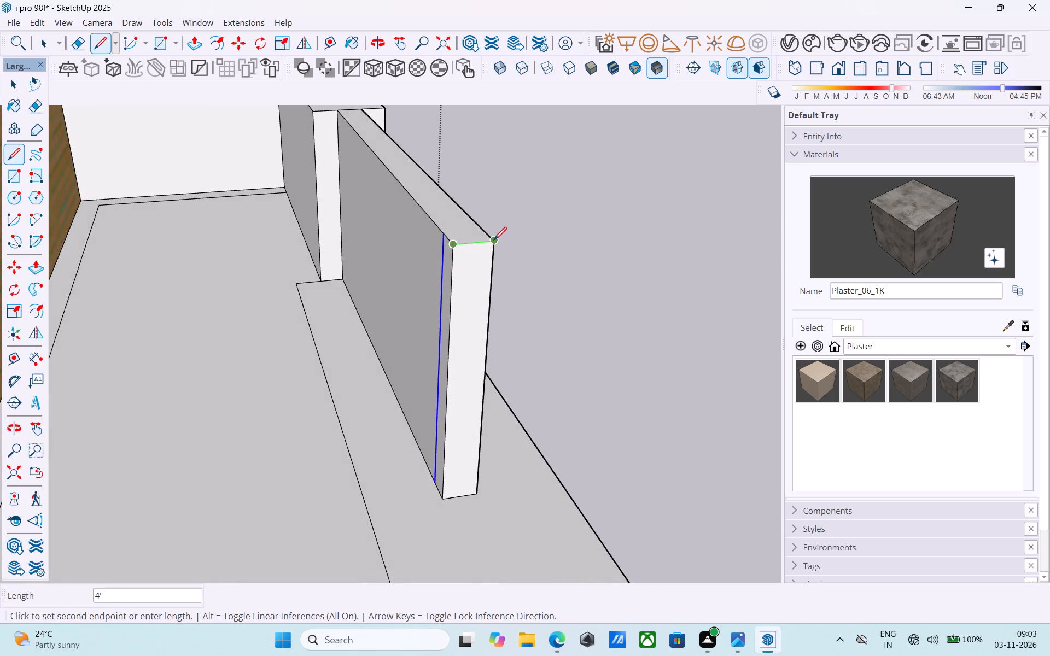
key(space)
Extrude the 3" strip at the thin parapet's end 3' 3" to the brick wall as a return wall.
click(445, 276)
click(445, 278)
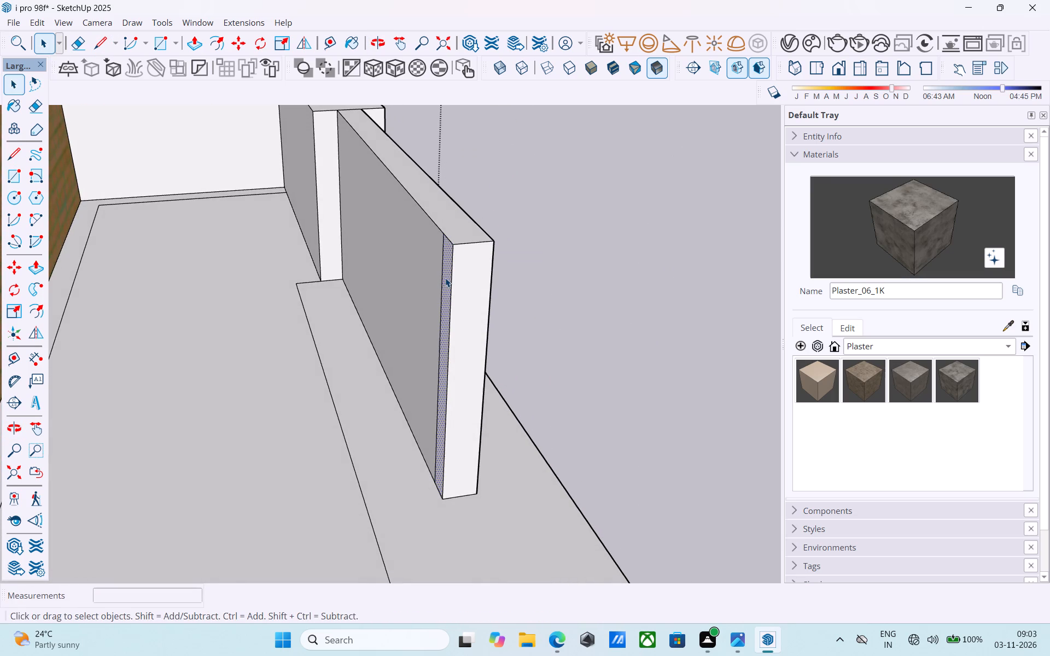
scroll(445, 278, up, 1)
key(p)
click(445, 278)
scroll(422, 285, down, 1)
middle_drag(378, 285, 13, 258)
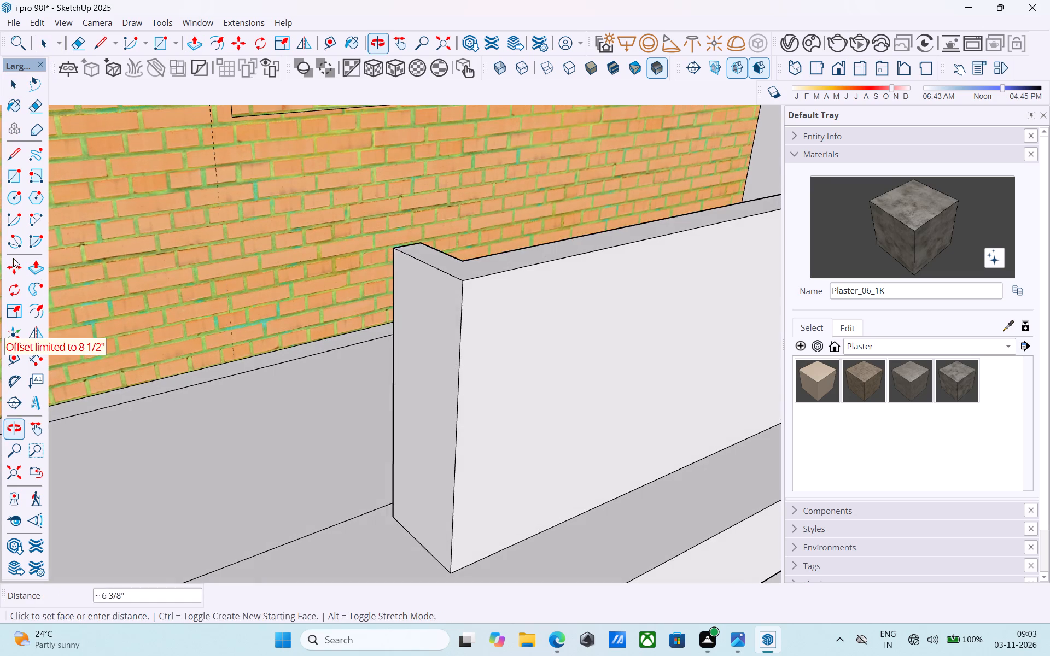
middle_drag(13, 258, 0, 267)
click(211, 170)
click(267, 256)
click(157, 183)
Examine the new L-shaped parapet and the side of the balcony from outside the building.
scroll(220, 213, down, 3)
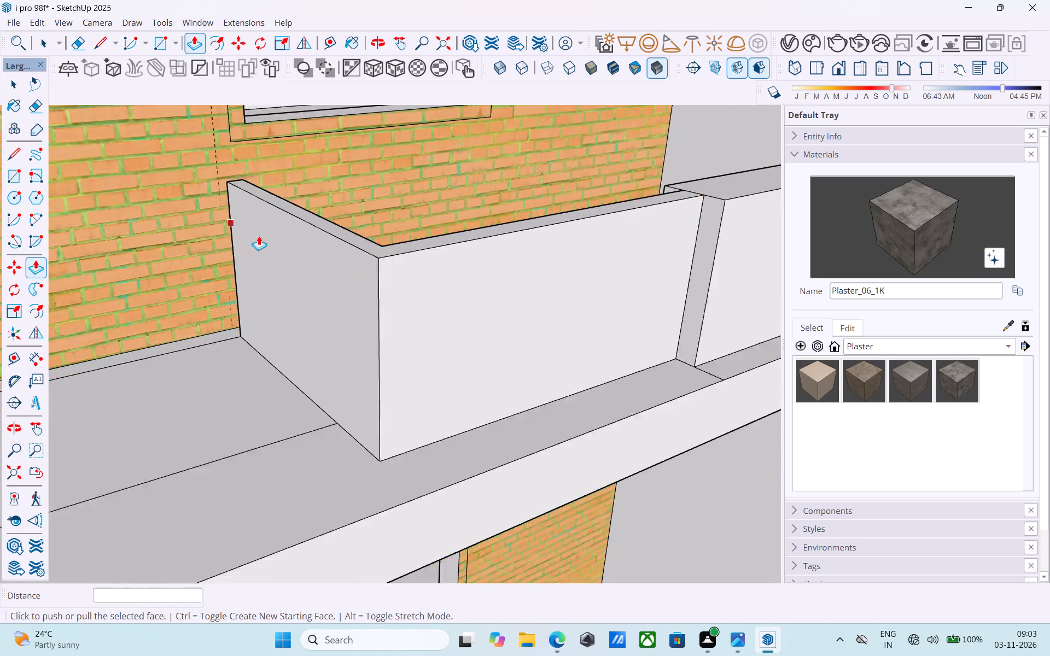
scroll(259, 236, down, 6)
middle_drag(263, 248, 242, 223)
middle_drag(279, 244, 0, 377)
middle_drag(390, 345, 379, 337)
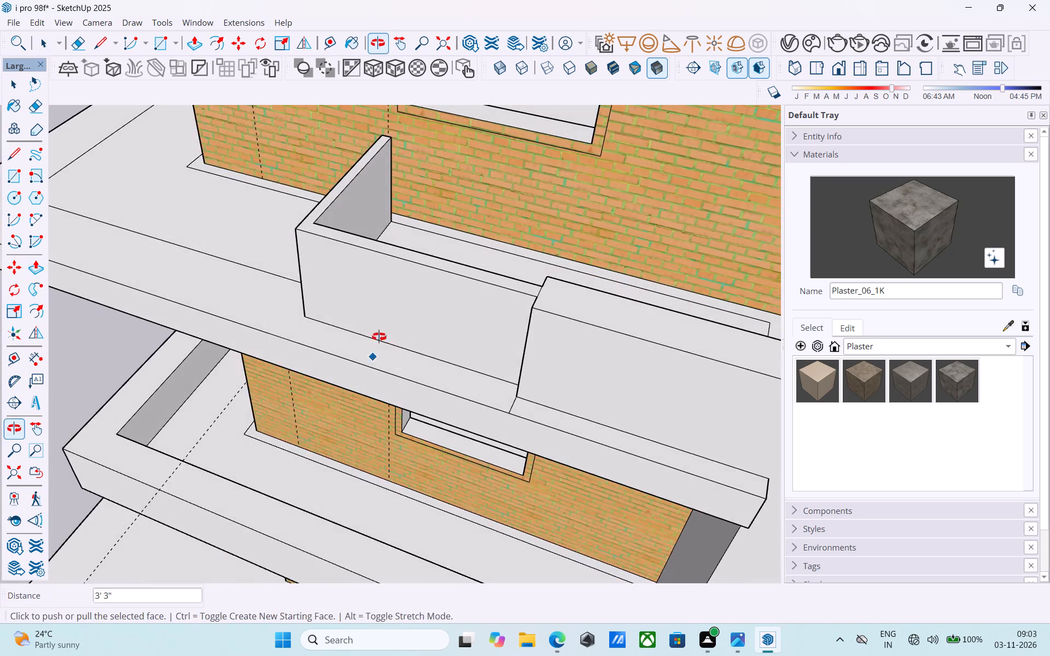
middle_drag(379, 337, 0, 340)
middle_drag(279, 356, 624, 278)
scroll(310, 355, down, 4)
scroll(192, 360, down, 4)
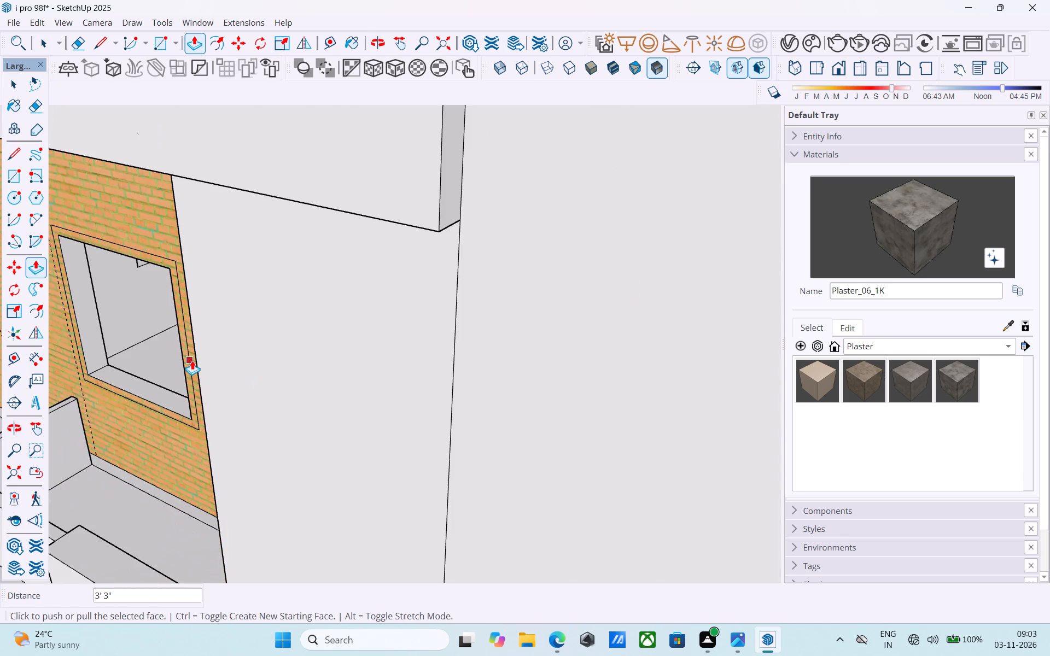
Copy the two outer top edges of the L-shaped parapet 2' 6" straight down to its base.
shift+middle_drag(192, 360, 777, 321)
scroll(545, 434, up, 5)
scroll(579, 448, down, 2)
shift+middle_drag(566, 436, 376, 417)
scroll(371, 419, up, 5)
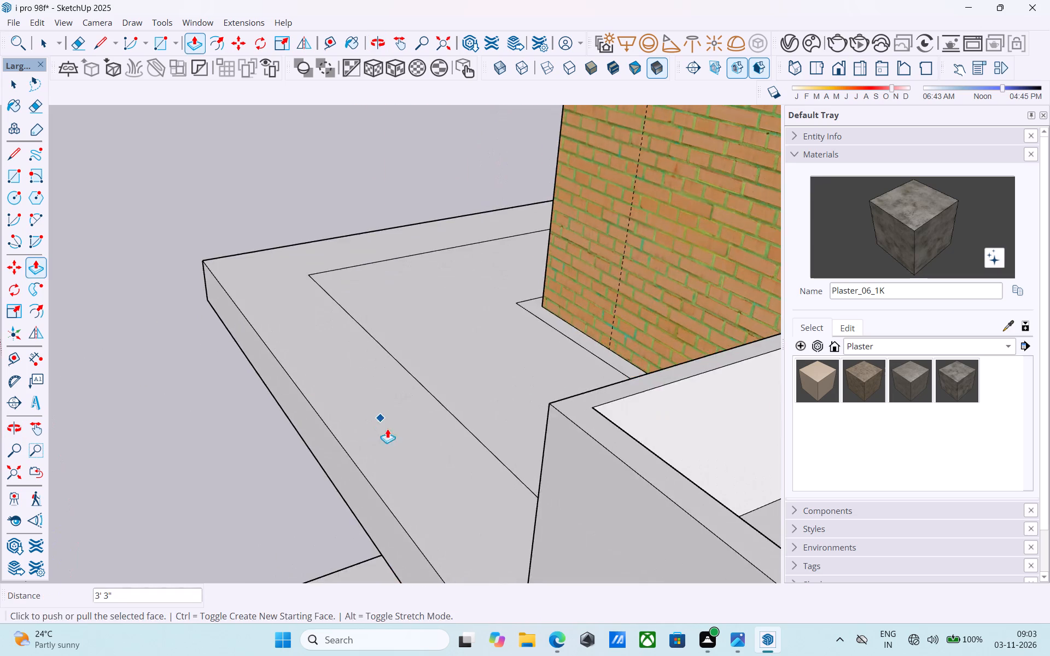
middle_drag(429, 457, 698, 431)
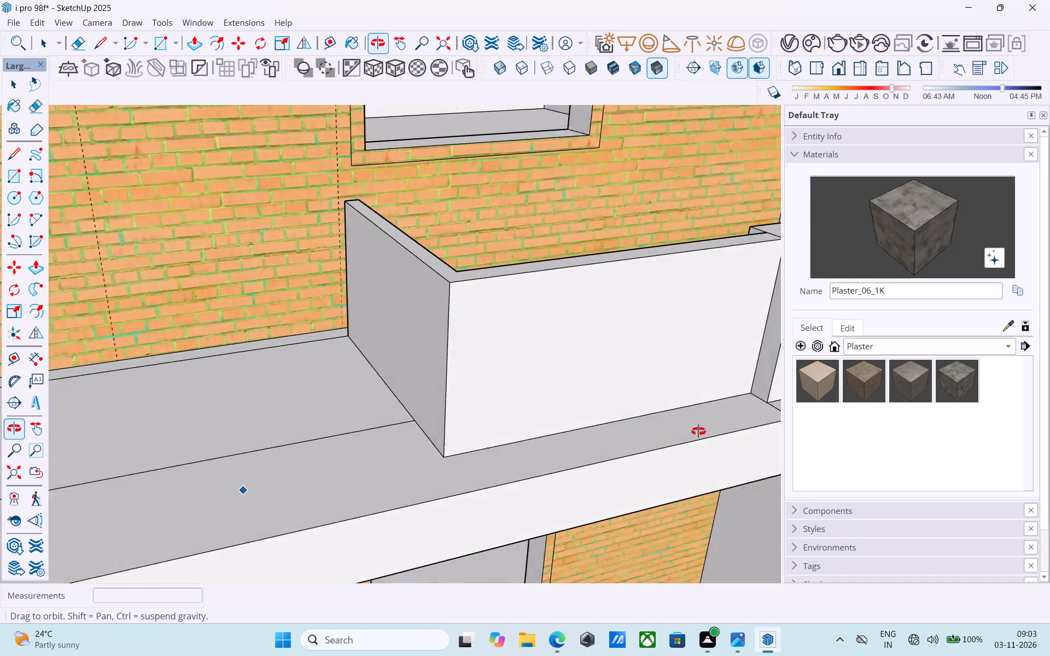
middle_drag(698, 431, 721, 434)
key(space)
scroll(495, 277, up, 6)
scroll(491, 277, down, 1)
shift+middle_drag(492, 283, 512, 327)
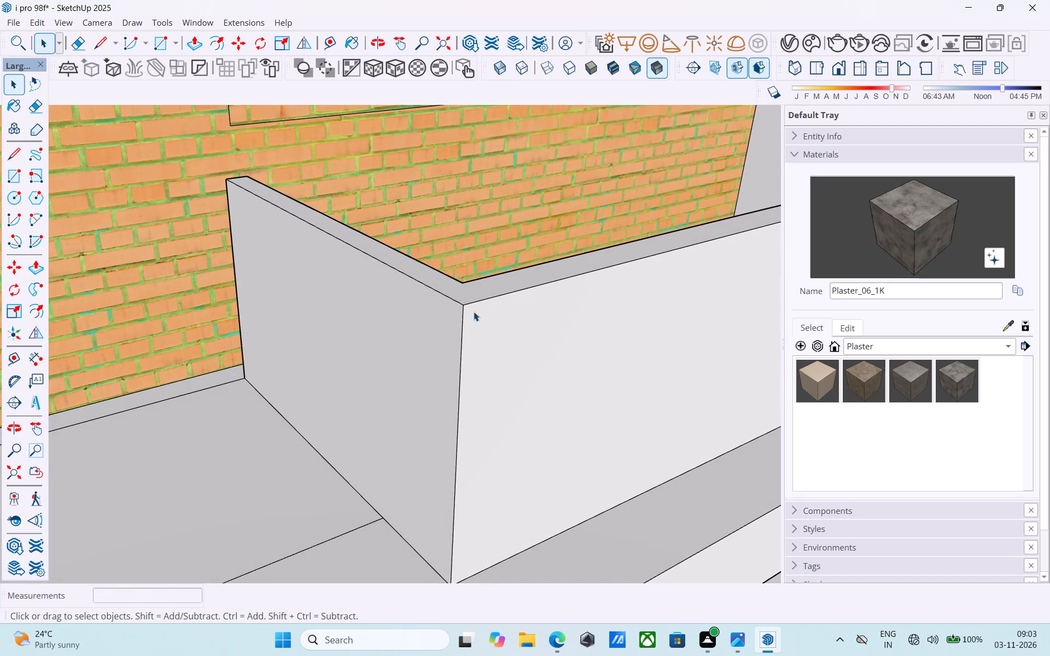
click(475, 301)
shift+click(452, 299)
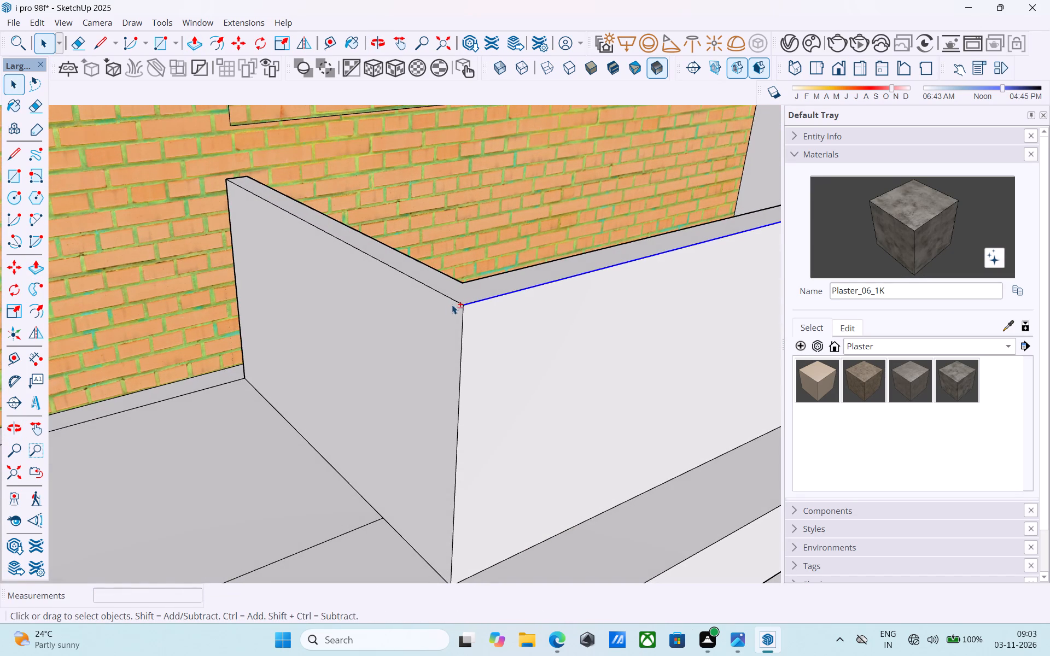
scroll(455, 313, down, 6)
key(m)
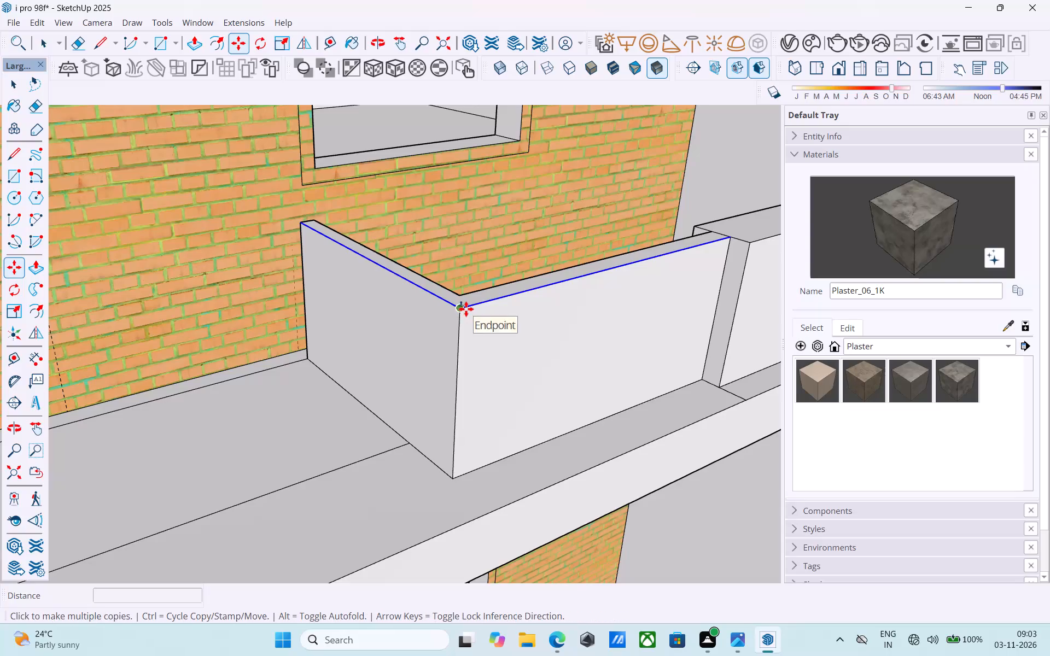
click(466, 309)
key(space)
key(m)
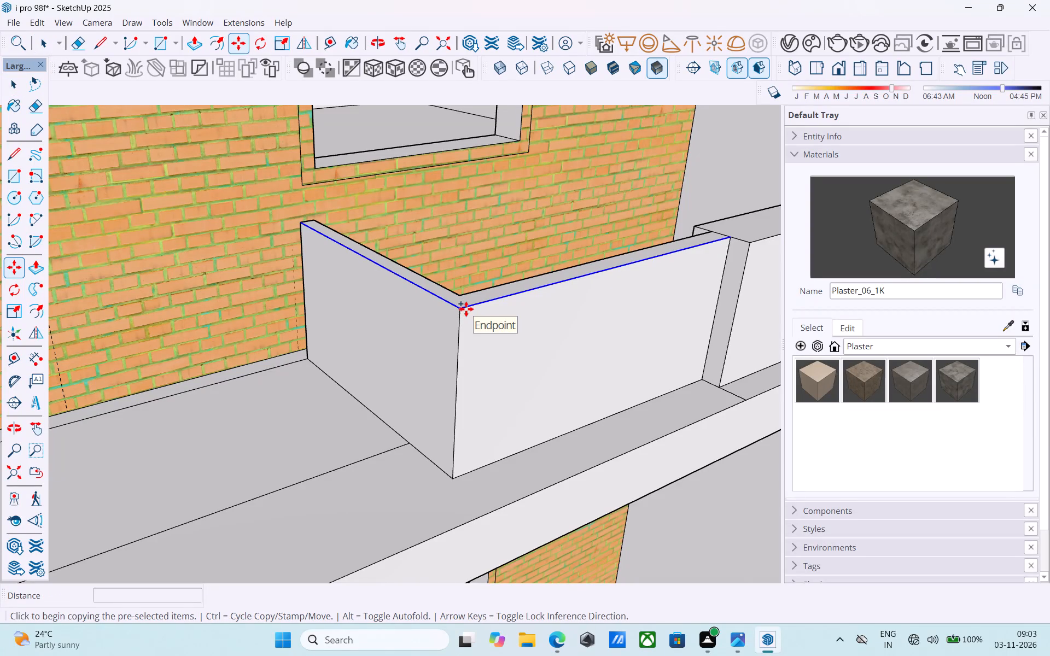
click(462, 308)
click(454, 482)
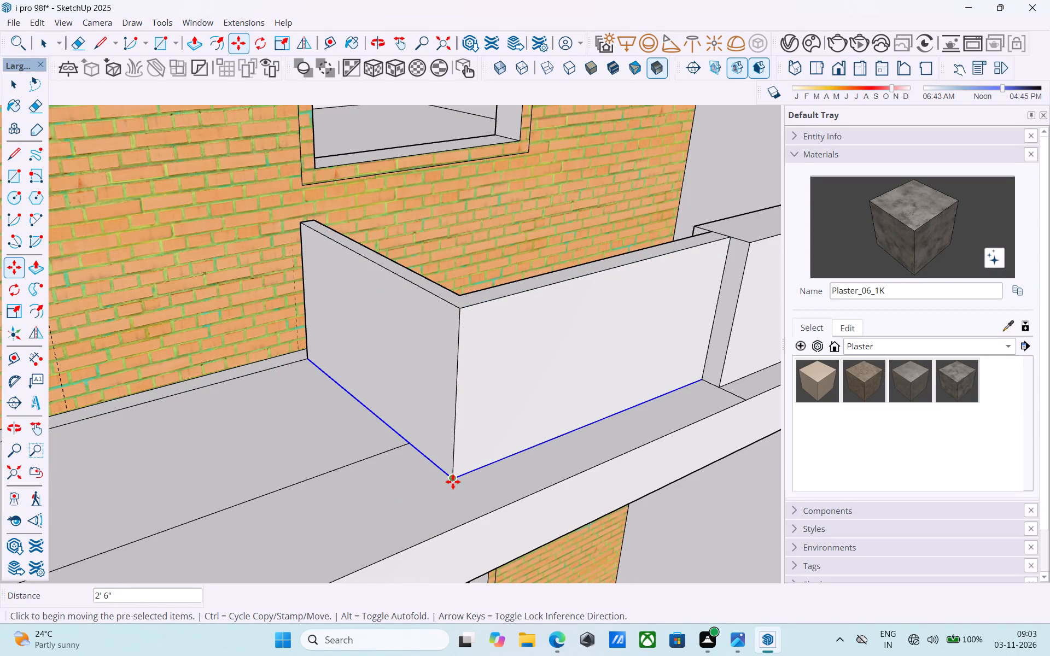
Divide the edge copies into 15 equal spacings to create horizontal strips on both outer parapet faces.
text(*/)
key(BackSpace)
key(BackSpace)
text(/15)
key(Return)
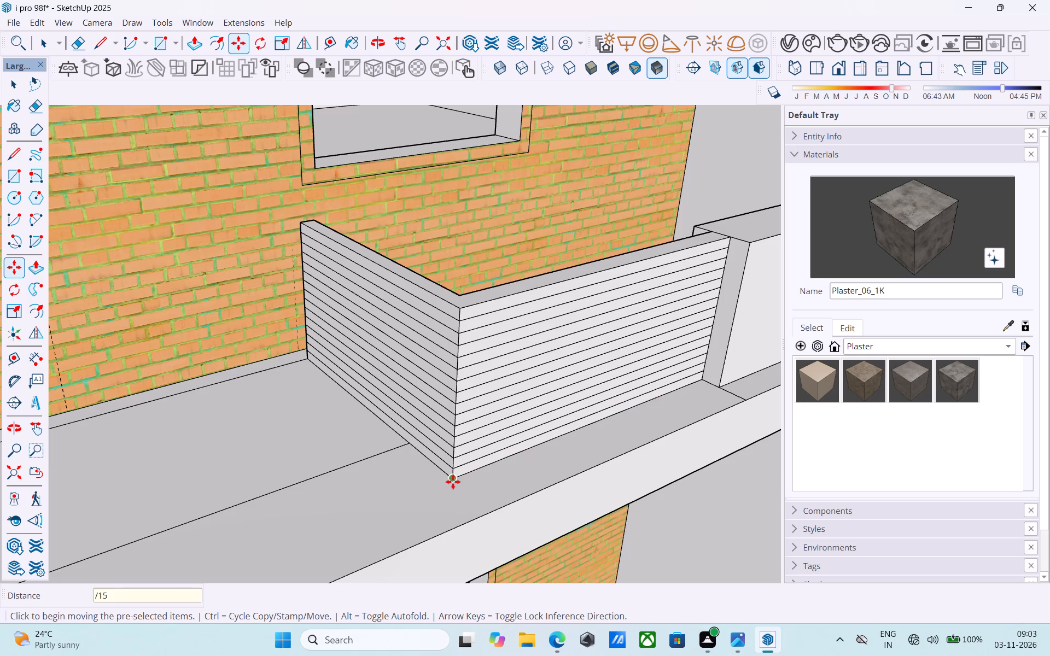
Draw 4" and 3" lines across the parapet top from the inner corner to the two outer edges.
key(space)
scroll(498, 312, up, 11)
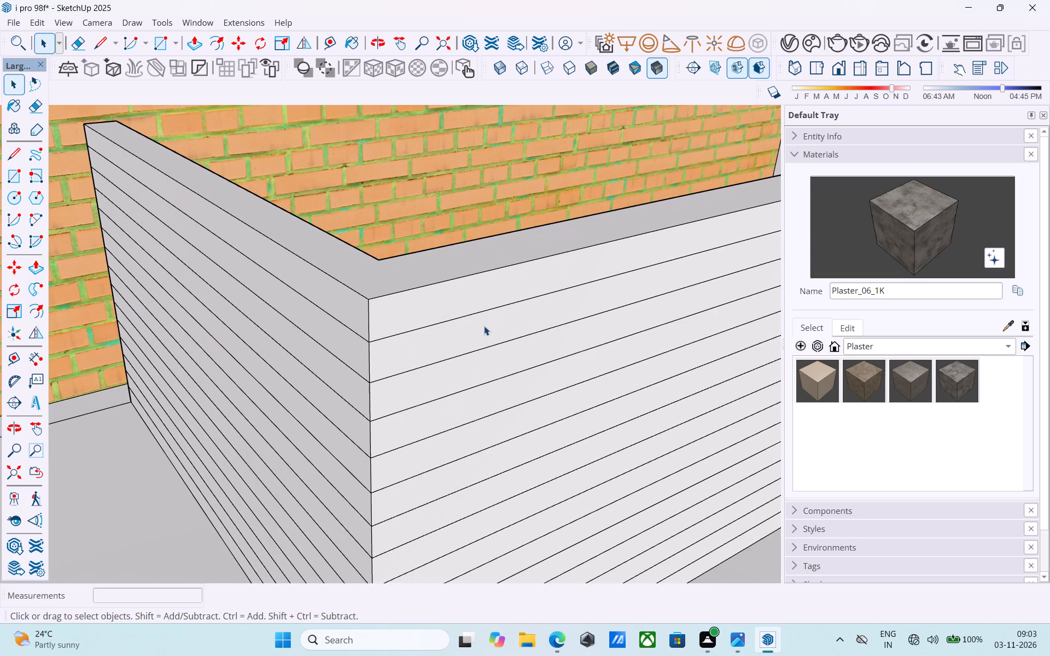
click(484, 326)
scroll(484, 327, down, 5)
key(l)
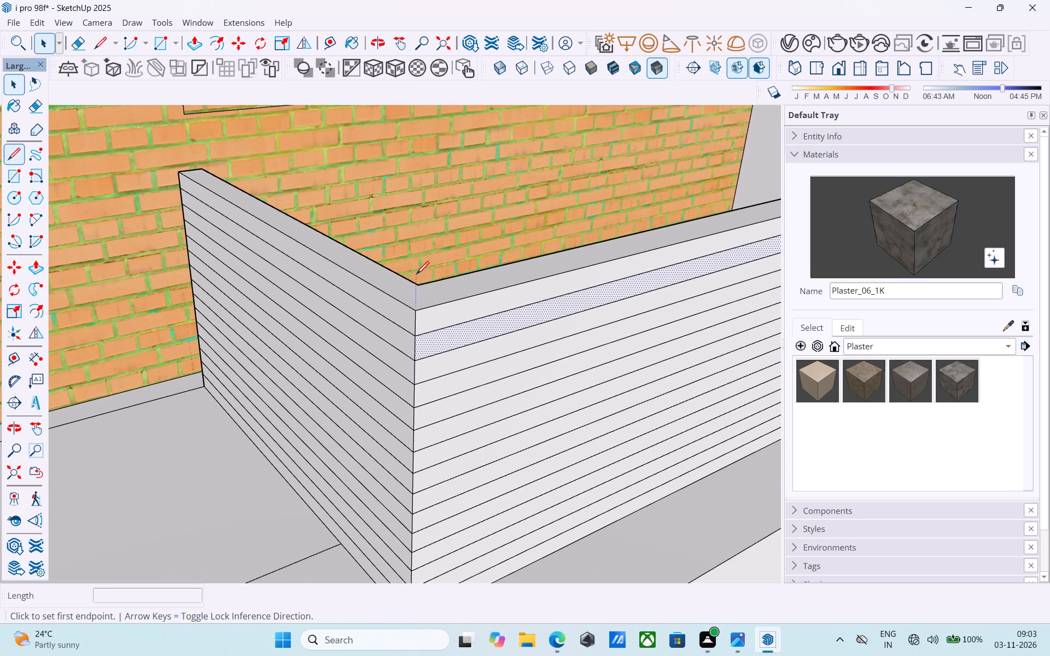
click(421, 283)
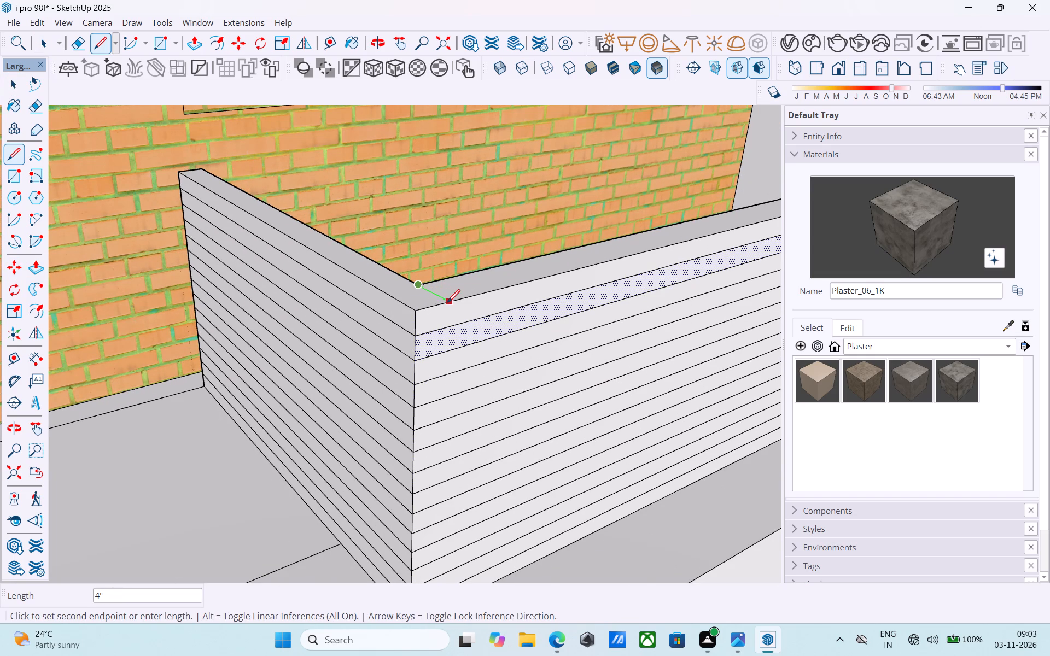
click(447, 303)
click(423, 285)
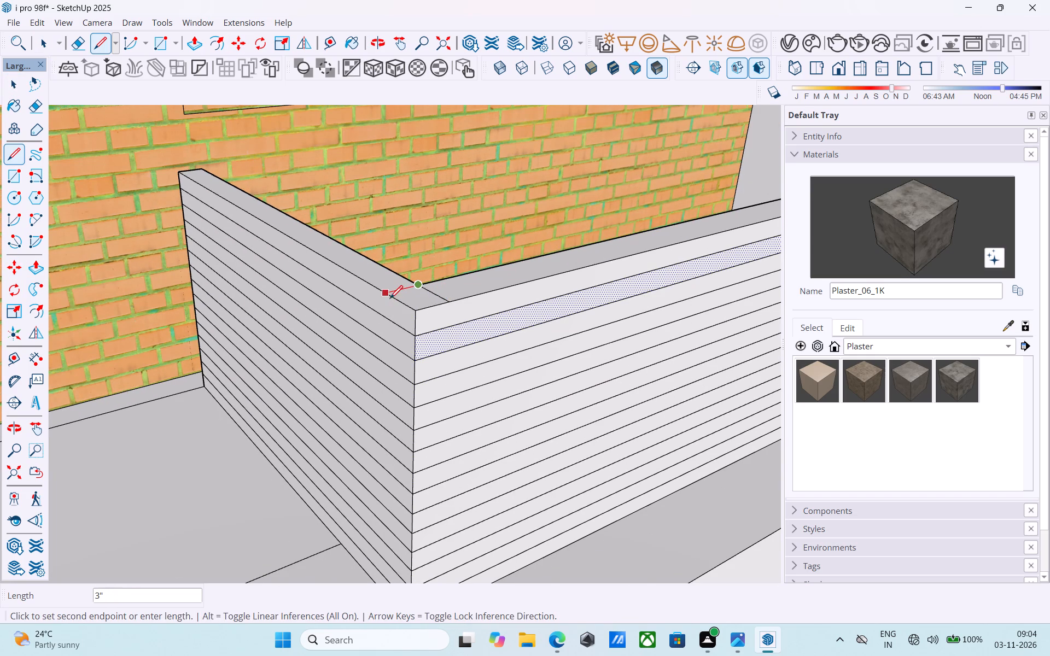
click(390, 300)
Draw vertical lines 2' 6" down both outer faces from the short top lines to mark off a corner post.
click(384, 296)
scroll(375, 284, down, 6)
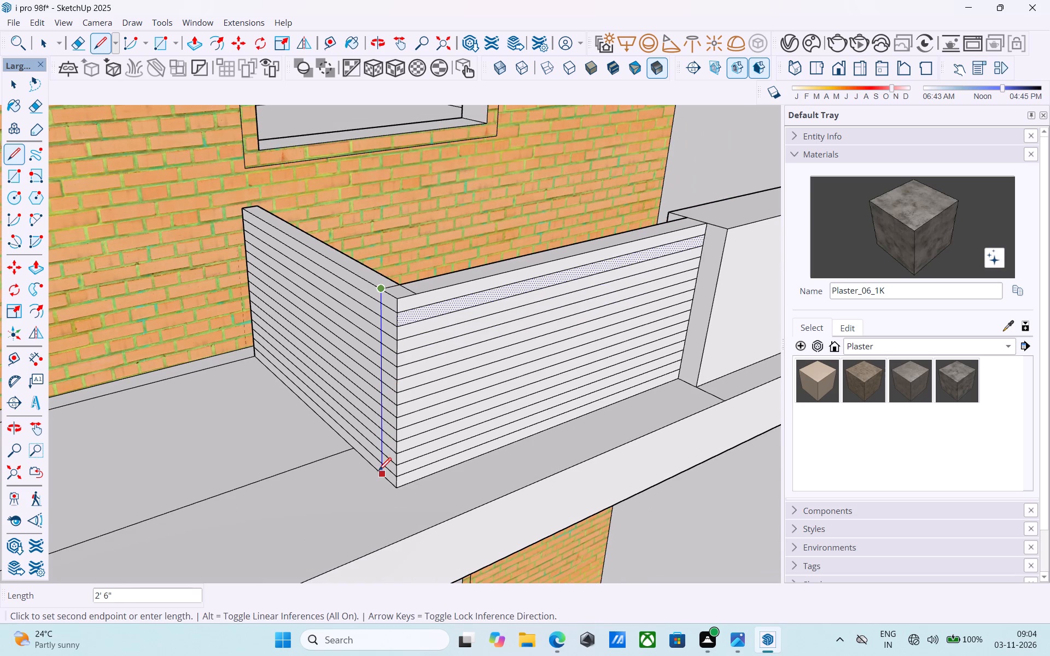
click(378, 472)
click(421, 290)
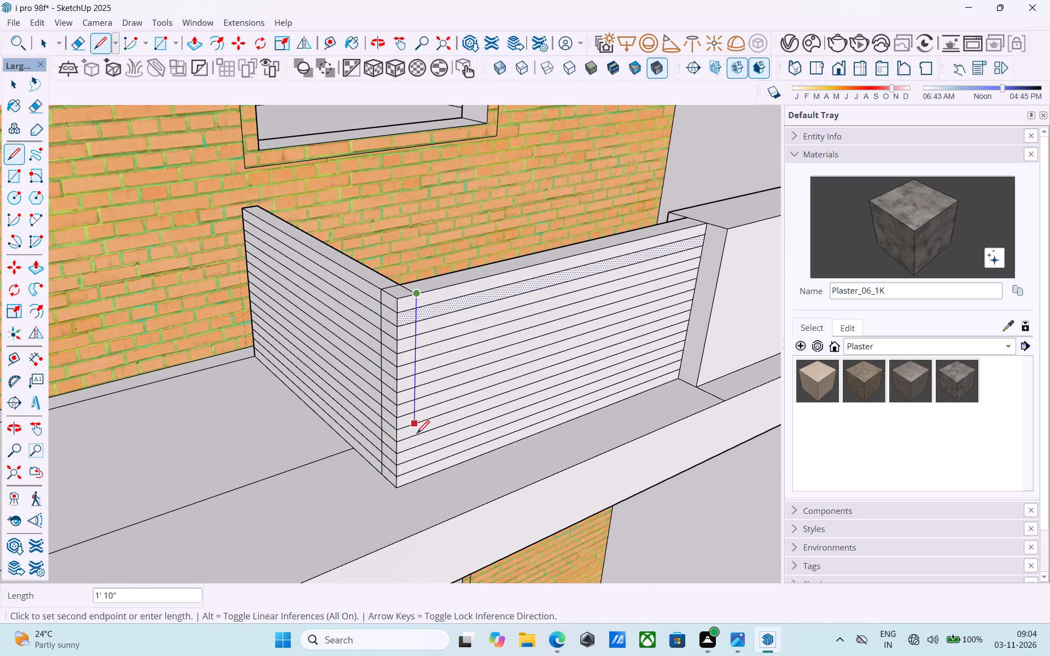
click(416, 484)
key(space)
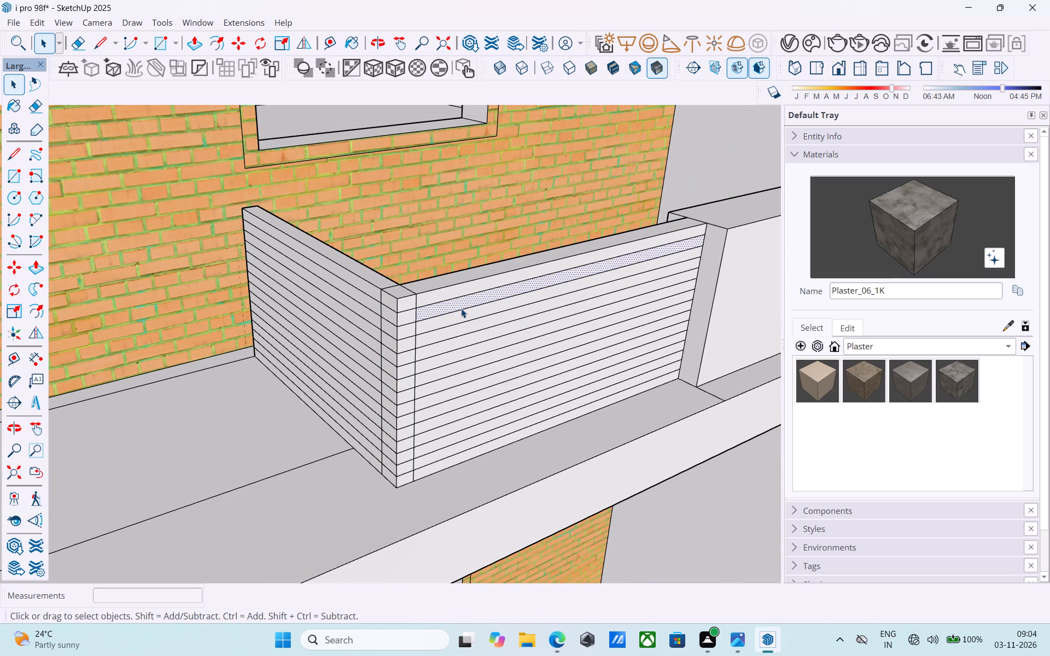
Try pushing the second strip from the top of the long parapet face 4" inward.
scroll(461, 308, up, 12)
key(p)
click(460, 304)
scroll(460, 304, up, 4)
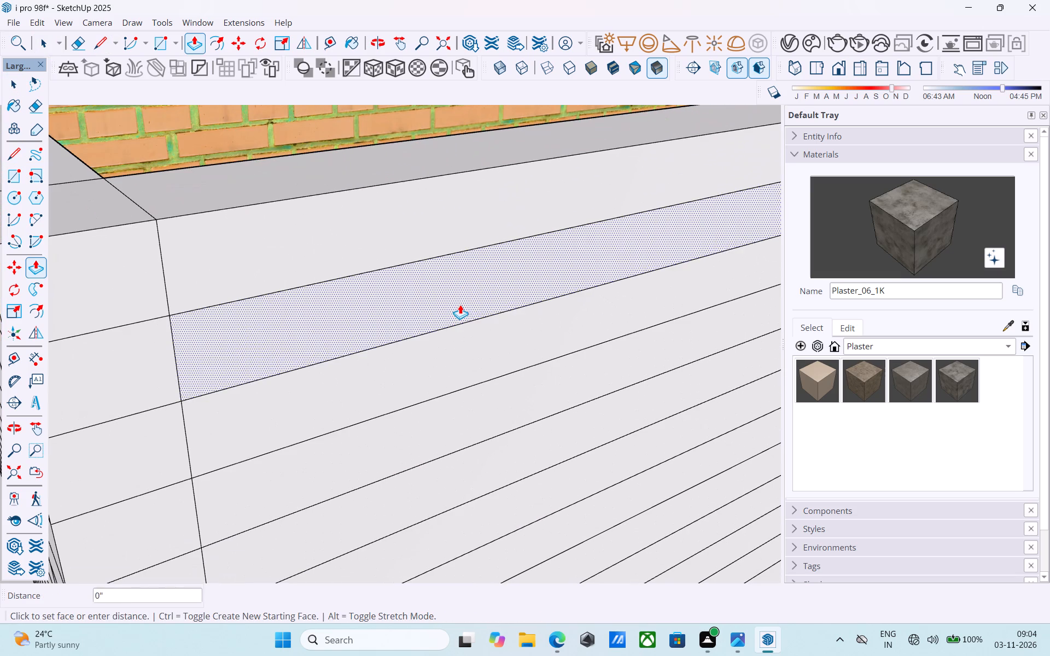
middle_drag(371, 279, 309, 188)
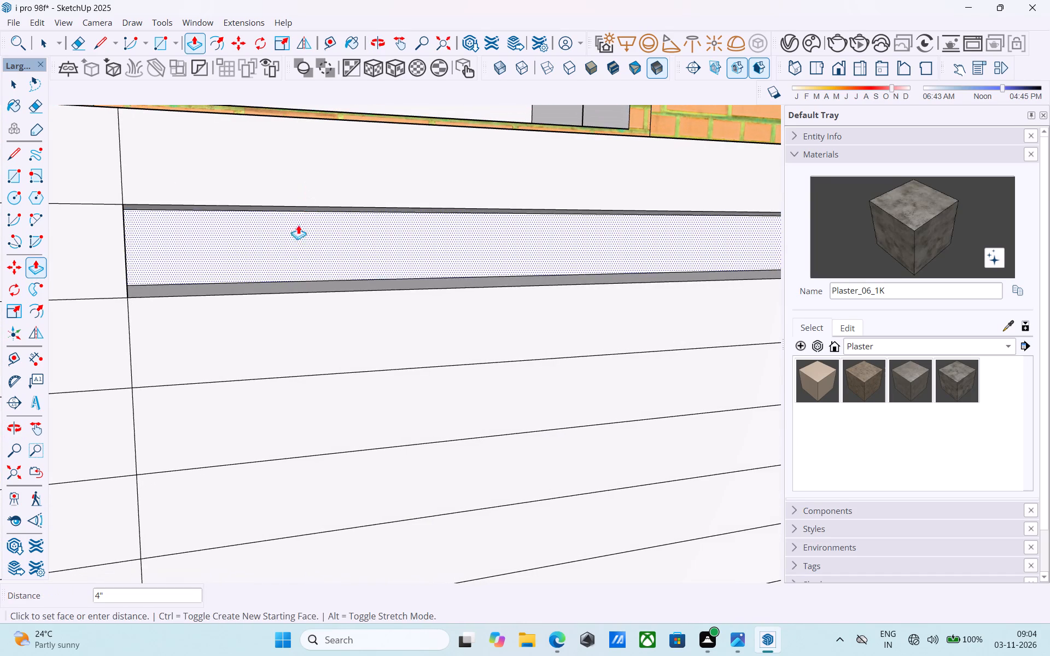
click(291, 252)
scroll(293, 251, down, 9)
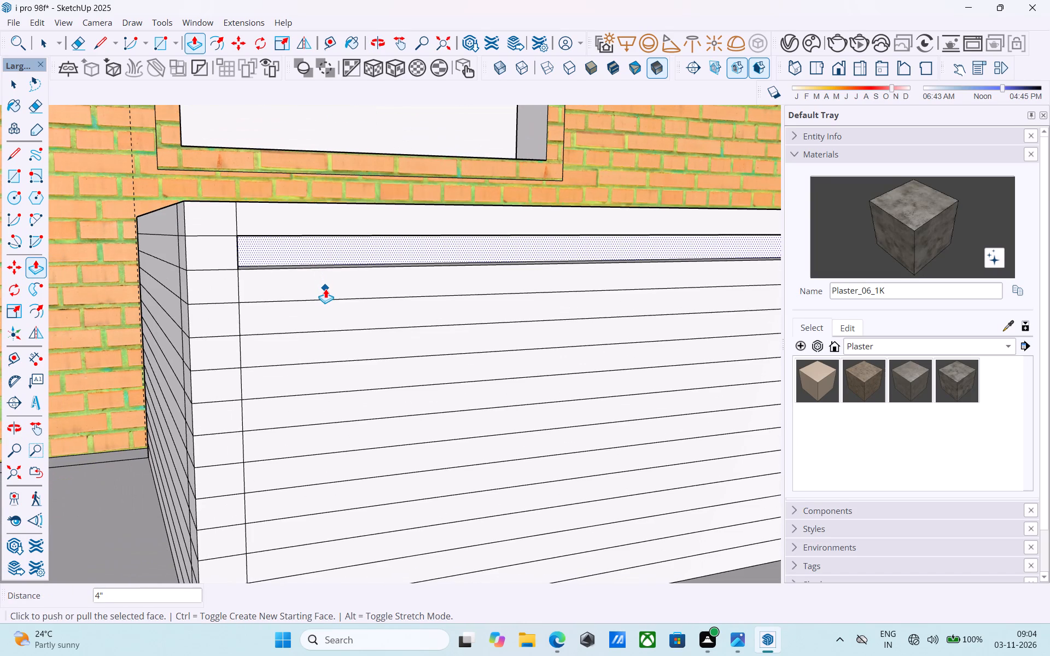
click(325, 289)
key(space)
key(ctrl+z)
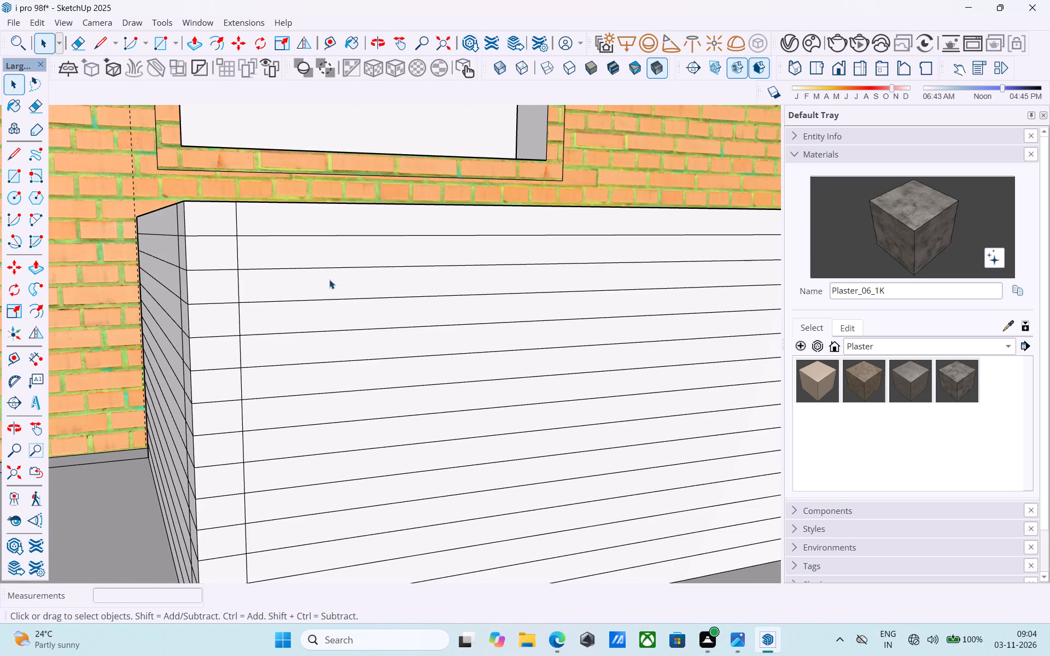
Push the upper three pairs of strips on the long parapet face 4" inward, leaving every third strip as a slat.
click(338, 249)
scroll(338, 249, up, 2)
key(p)
double_click(338, 249)
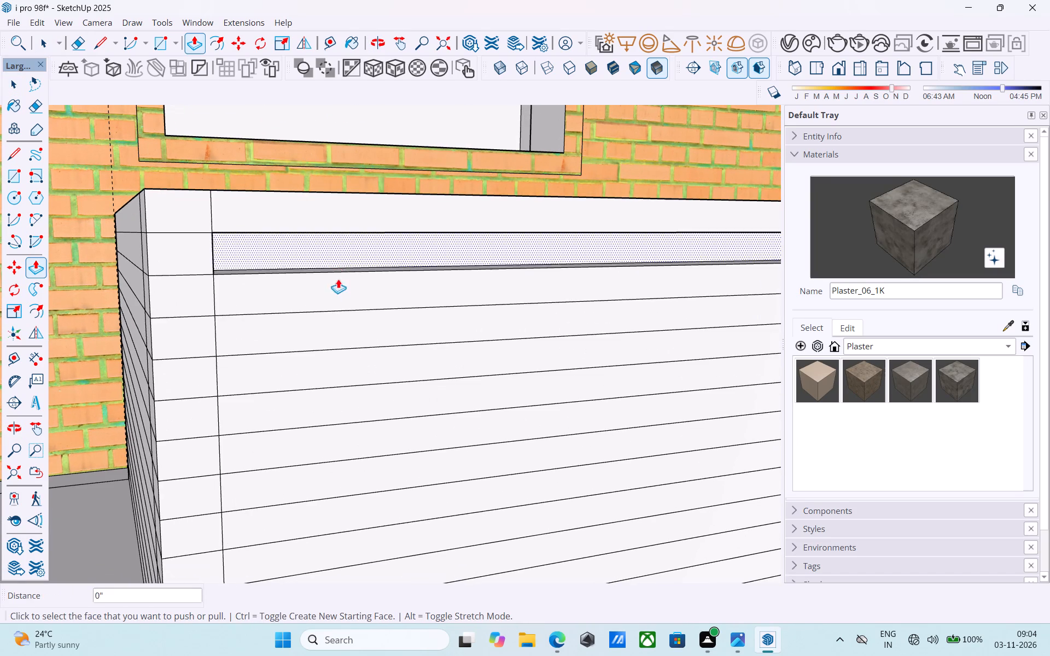
double_click(340, 298)
scroll(345, 242, down, 5)
scroll(351, 300, up, 4)
double_click(350, 319)
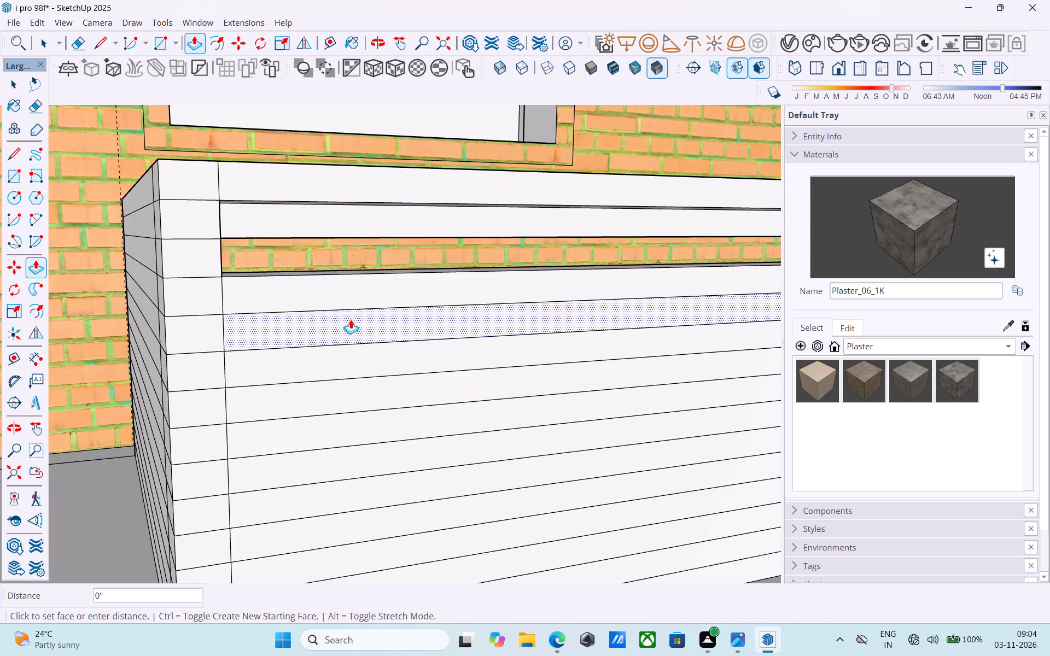
scroll(364, 238, down, 6)
scroll(369, 306, up, 5)
double_click(369, 300)
scroll(385, 226, down, 6)
scroll(384, 283, up, 5)
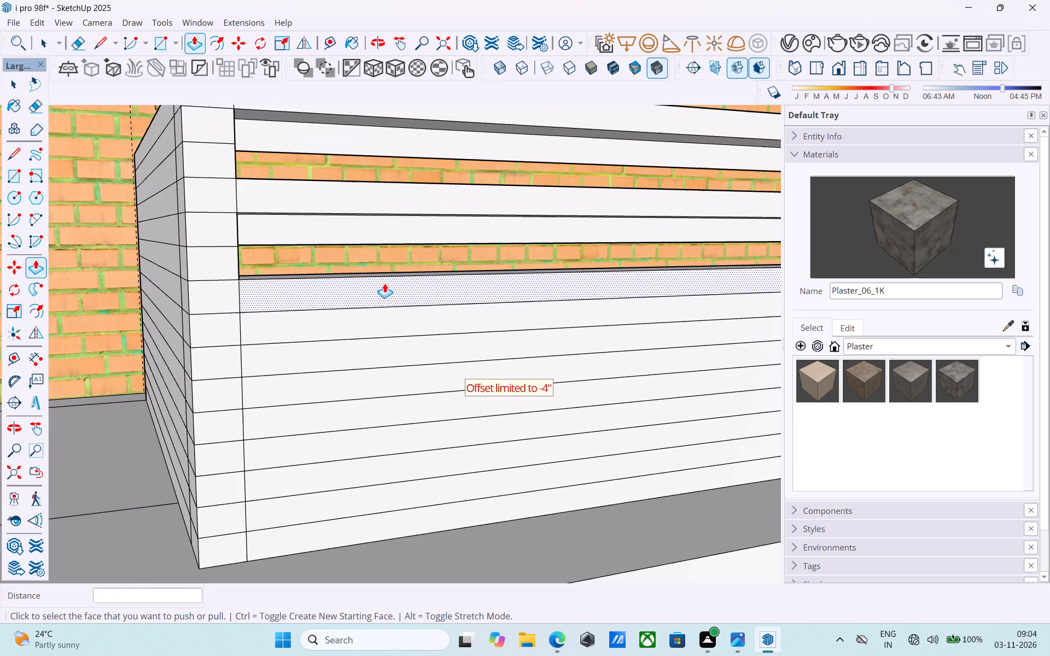
double_click(383, 312)
scroll(425, 167, down, 6)
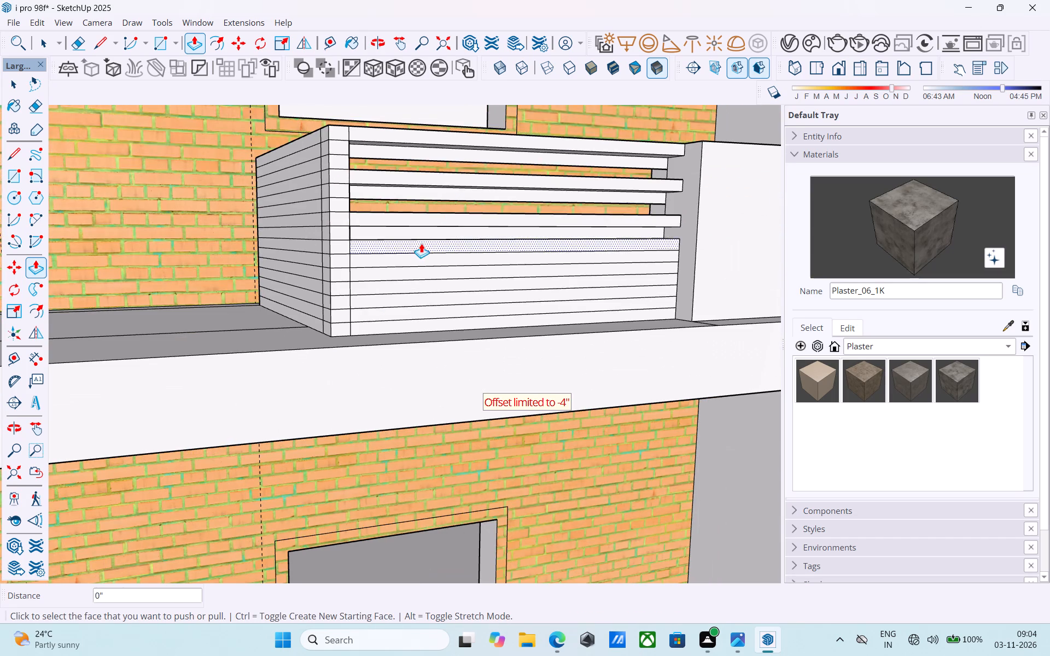
scroll(415, 249, up, 10)
double_click(389, 241)
scroll(389, 239, down, 5)
Push the lower two pairs of strips on the long parapet face 4" inward, leaving one slat between them.
middle_drag(389, 239, 429, 252)
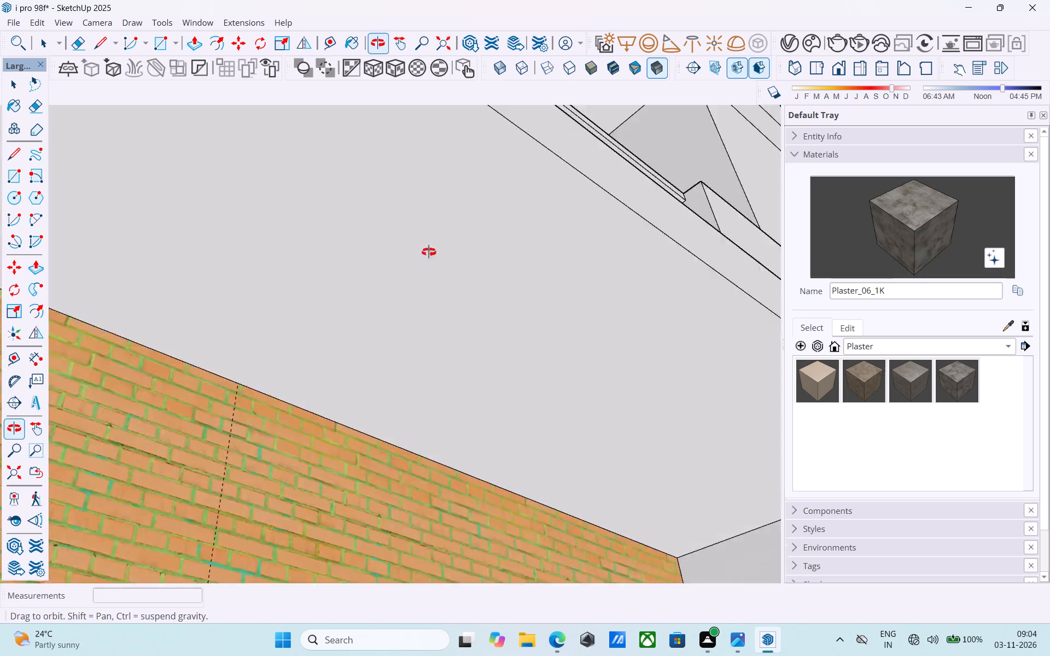
middle_drag(429, 252, 359, 378)
shift+middle_drag(406, 306, 424, 339)
shift+middle_drag(606, 216, 475, 241)
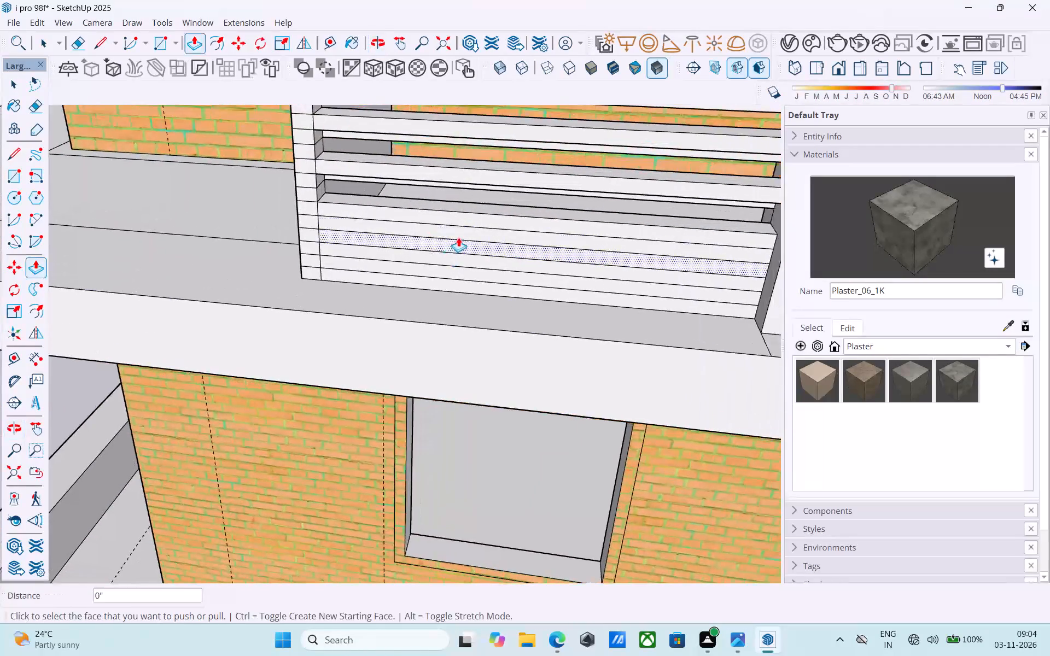
shift+scroll(458, 236, up, 9)
double_click(445, 233)
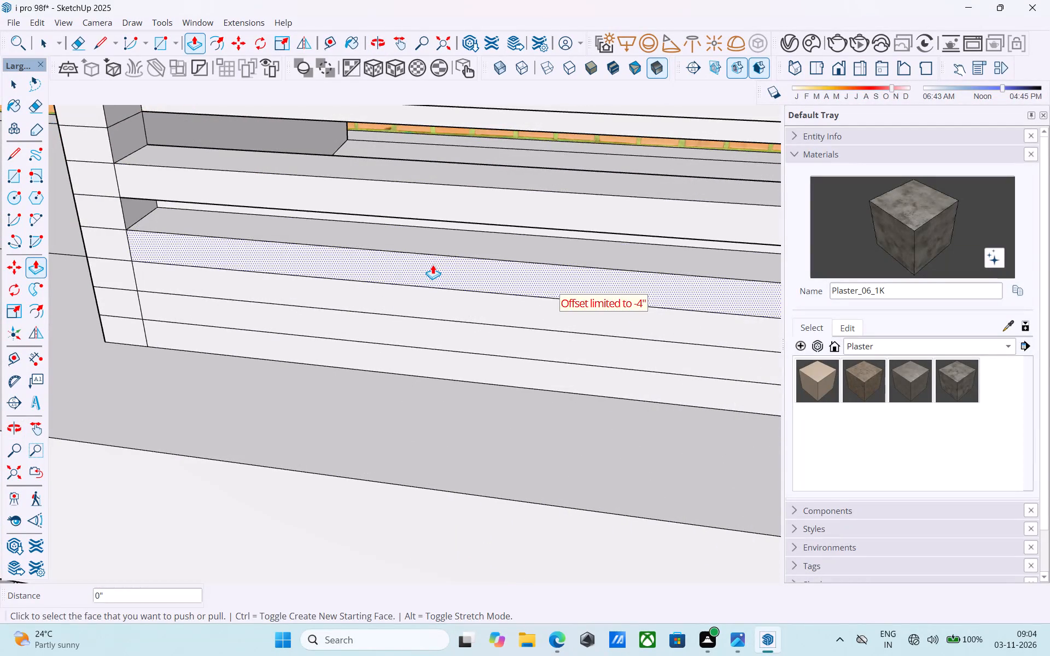
double_click(433, 265)
scroll(433, 265, down, 5)
shift+middle_drag(436, 279, 506, 153)
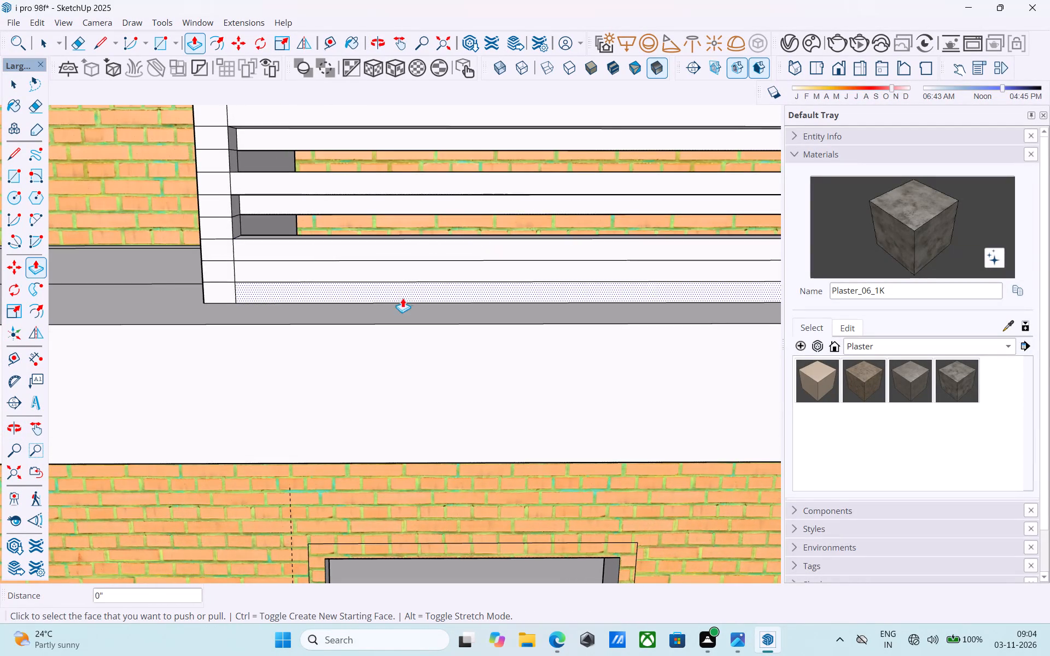
scroll(397, 295, up, 3)
double_click(389, 267)
double_click(382, 291)
scroll(387, 286, down, 4)
Push the bottom two strips of the return wall inward beside the corner post to open a gap above the slab.
shift+middle_drag(376, 295, 372, 309)
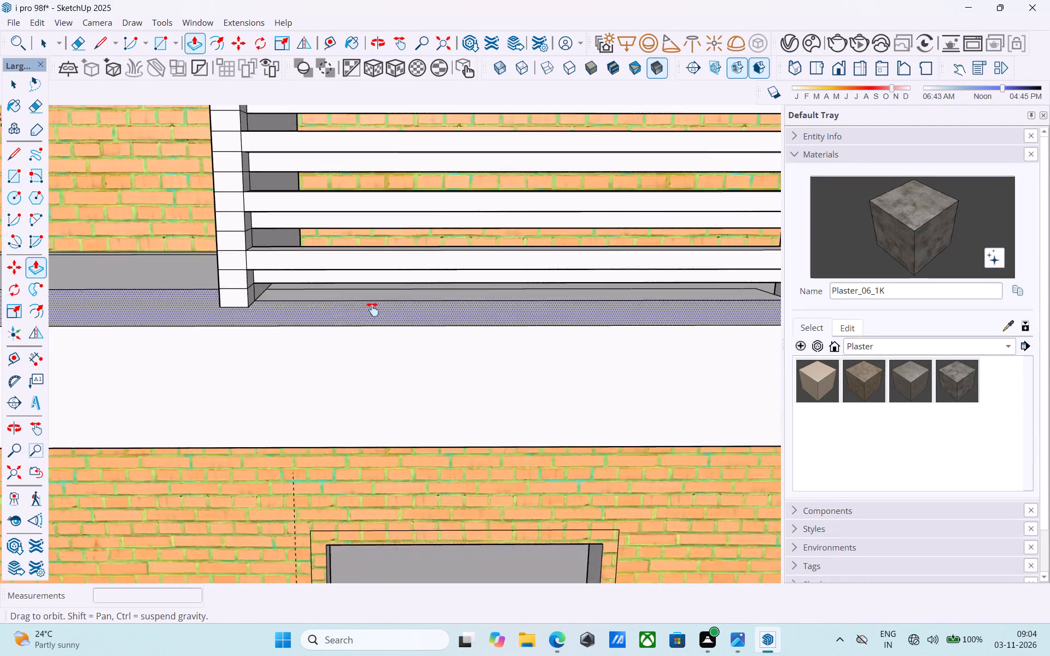
shift+middle_drag(372, 309, 772, 330)
shift+middle_drag(436, 325, 637, 302)
scroll(562, 318, up, 5)
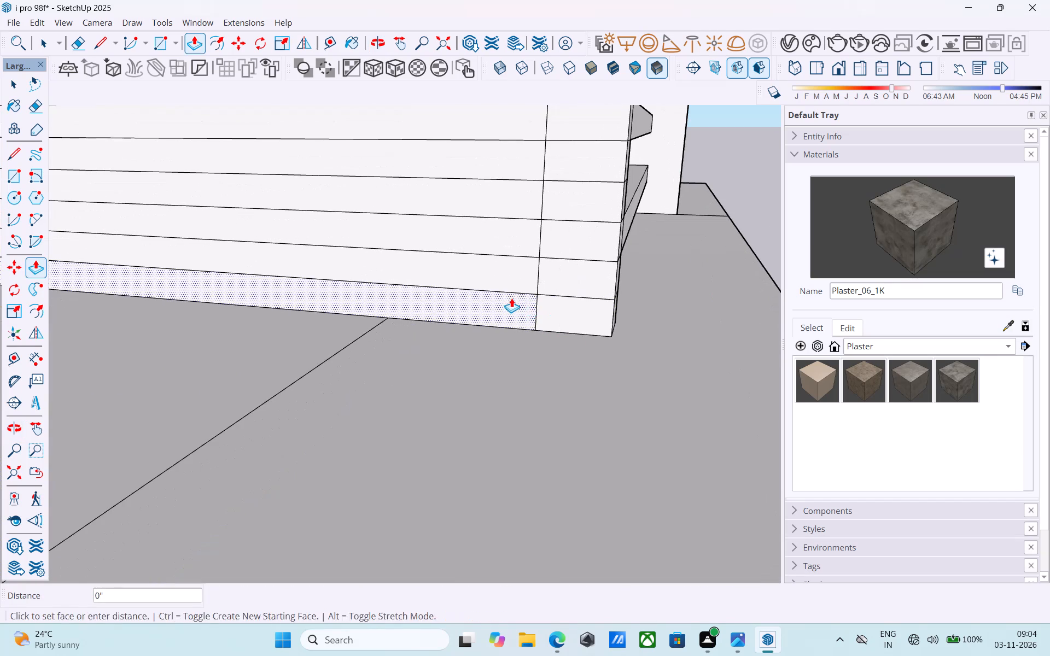
double_click(511, 298)
double_click(510, 273)
shift+middle_drag(512, 271, 534, 367)
Push the next two strips up the return wall inward, leaving one slat between them and the bottom gap.
shift+scroll(534, 367, down, 1)
double_click(537, 339)
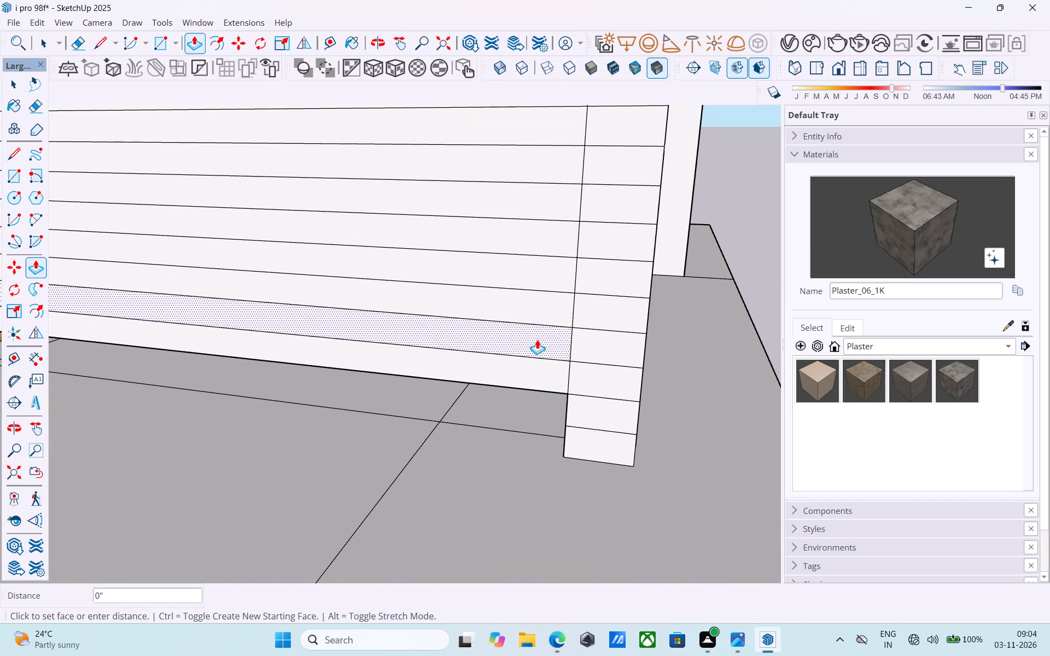
click(539, 321)
click(540, 318)
click(544, 313)
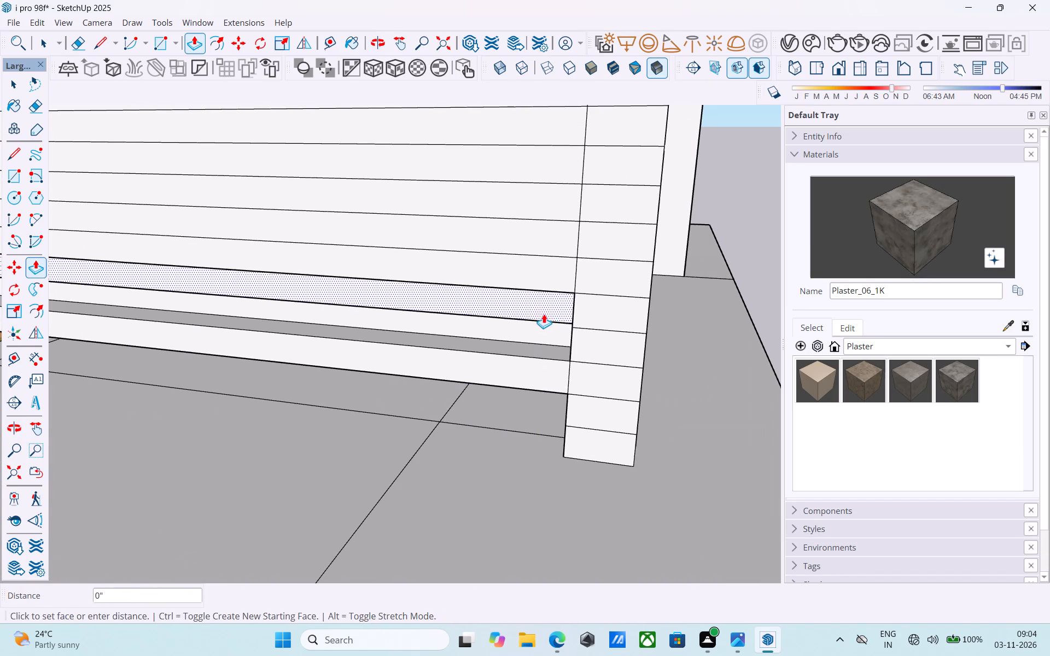
key(space)
click(530, 313)
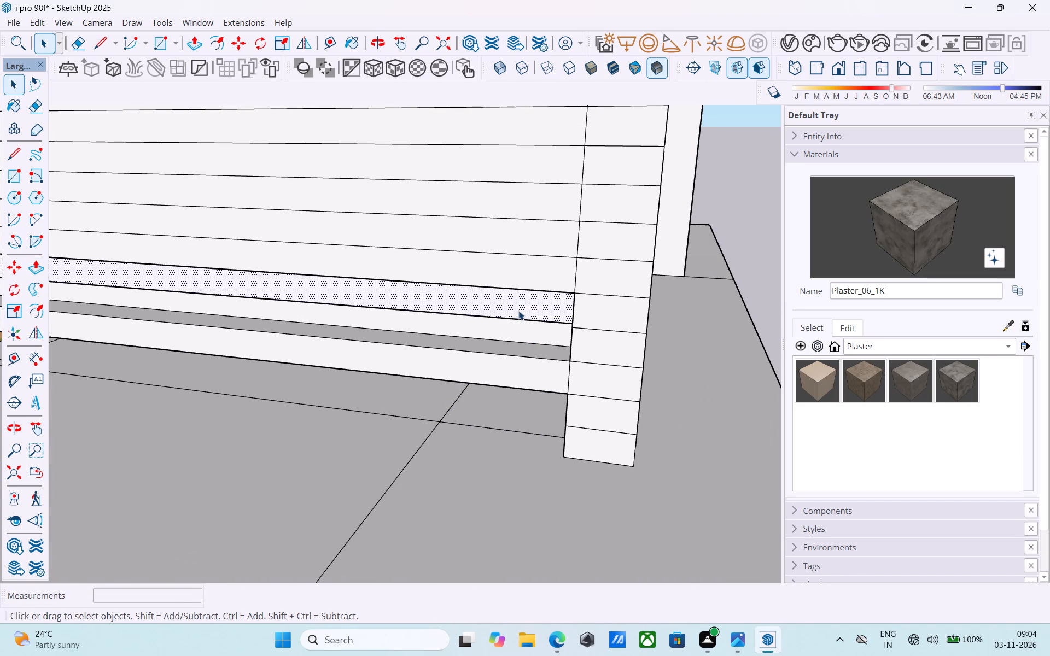
middle_drag(518, 311, 492, 244)
key(p)
click(489, 305)
click(517, 334)
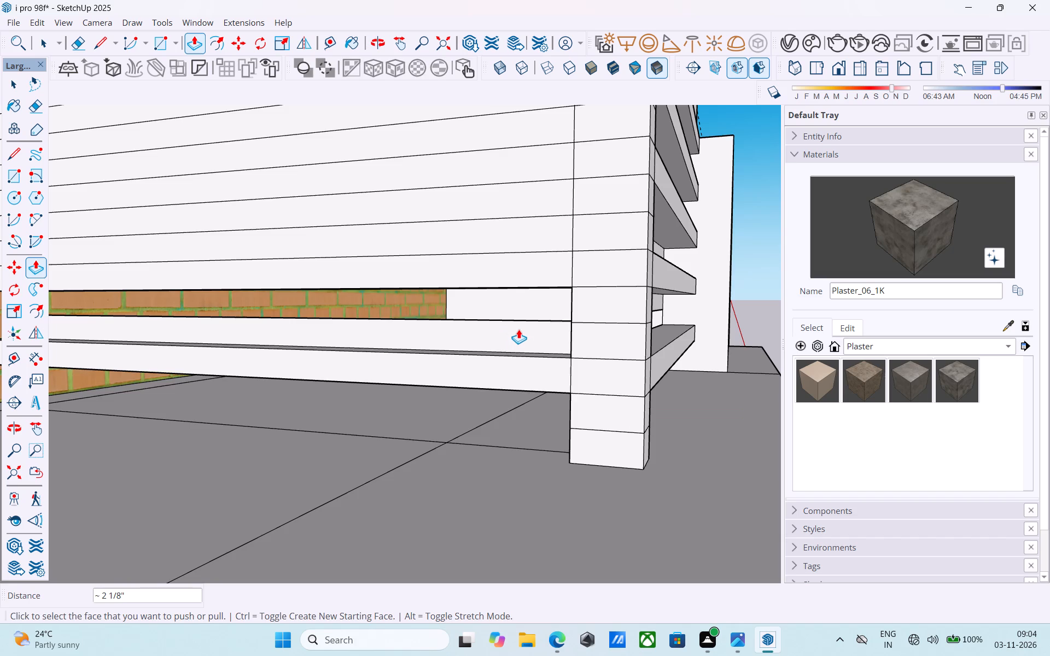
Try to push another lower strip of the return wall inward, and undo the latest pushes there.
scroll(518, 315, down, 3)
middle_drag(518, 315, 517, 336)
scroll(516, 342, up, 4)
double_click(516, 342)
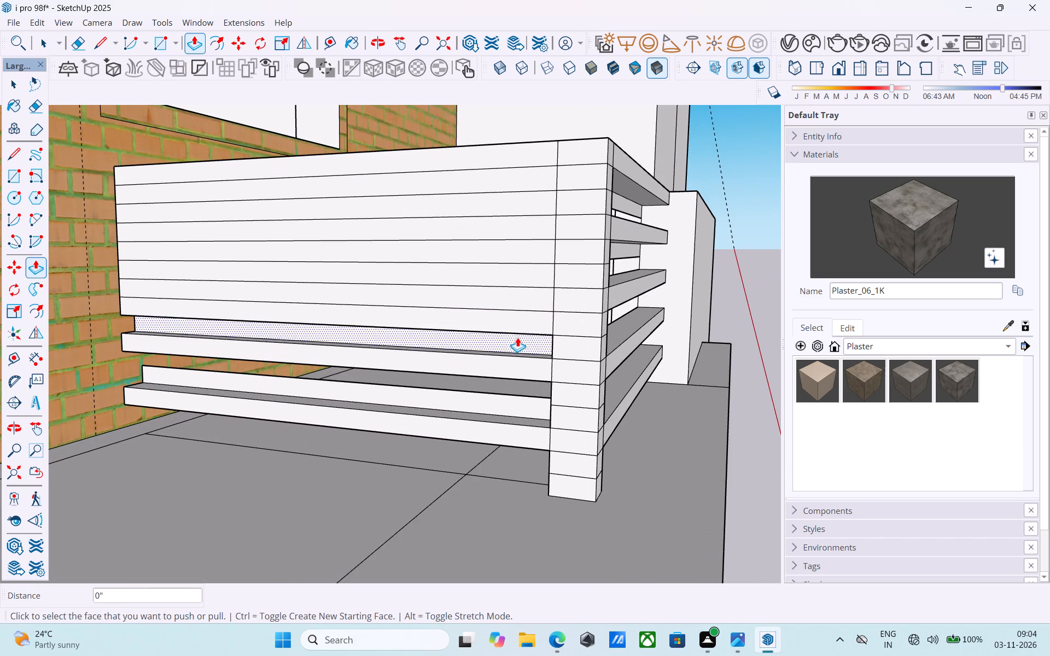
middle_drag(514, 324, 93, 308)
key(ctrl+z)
Push two adjoining strips of the return wall inward, leaving one slat between them and the gap below.
middle_drag(300, 331, 560, 393)
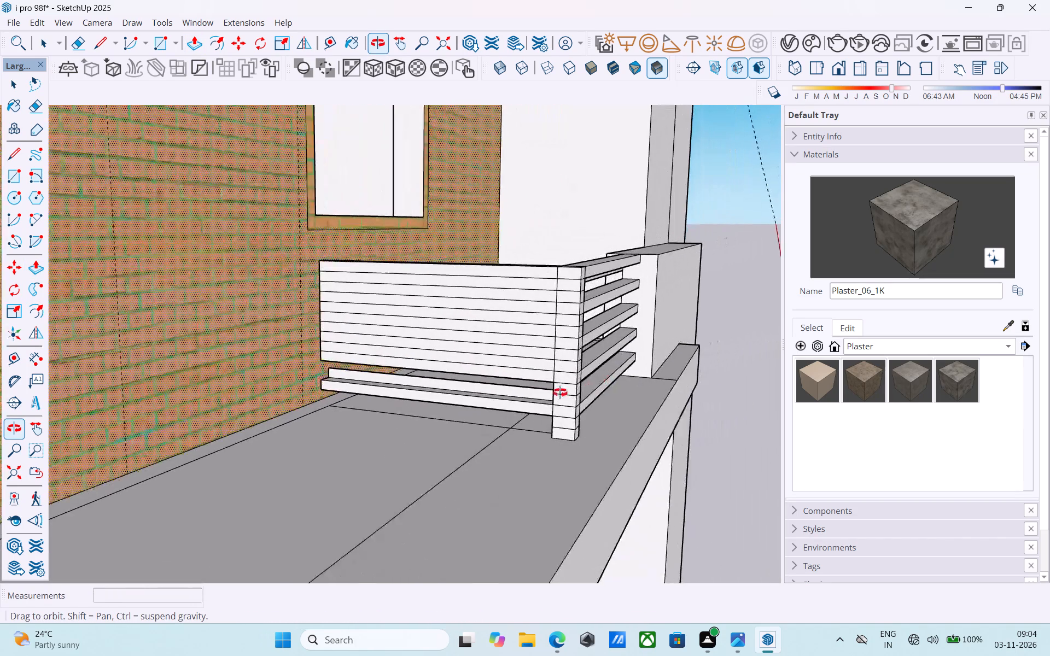
middle_drag(560, 393, 541, 393)
scroll(497, 388, up, 12)
scroll(461, 380, down, 1)
middle_drag(462, 379, 532, 314)
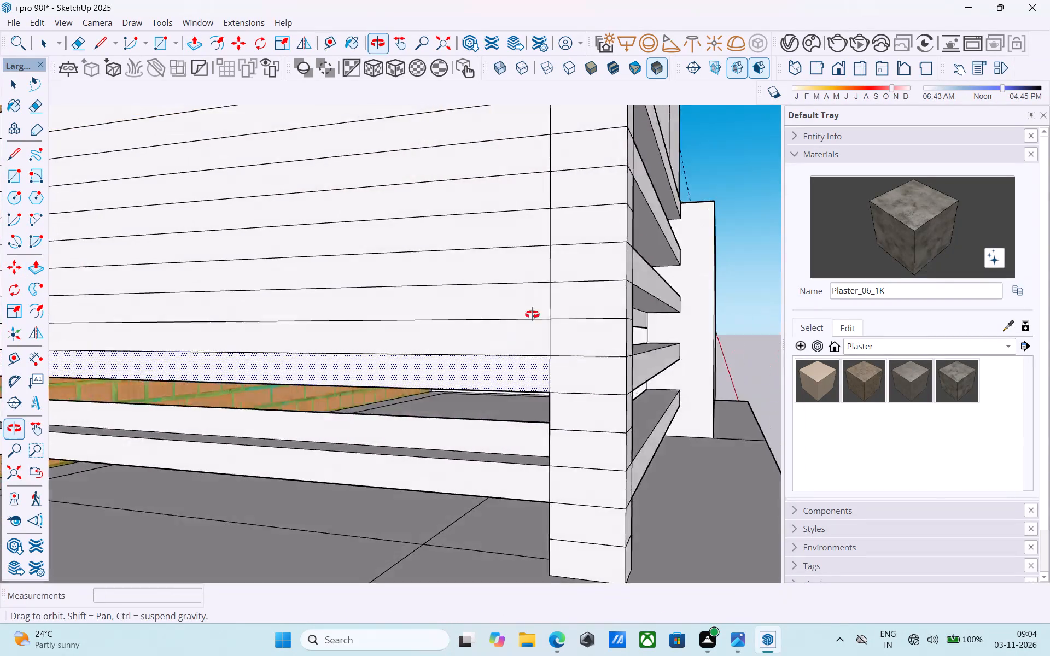
middle_drag(532, 314, 567, 291)
scroll(568, 288, down, 6)
middle_drag(546, 336, 428, 426)
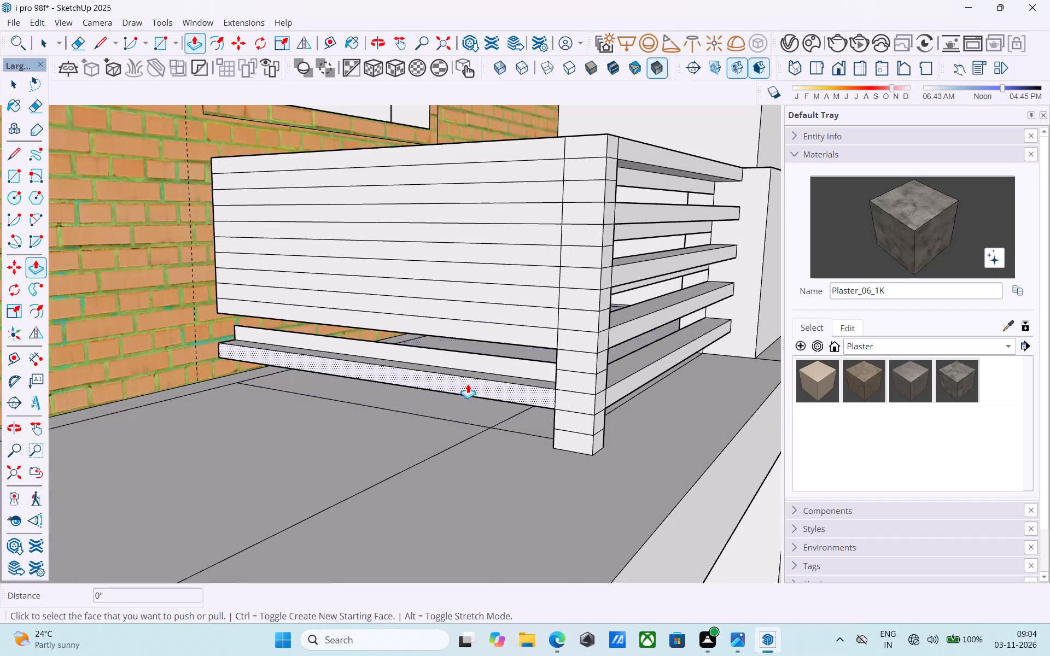
scroll(355, 311, up, 4)
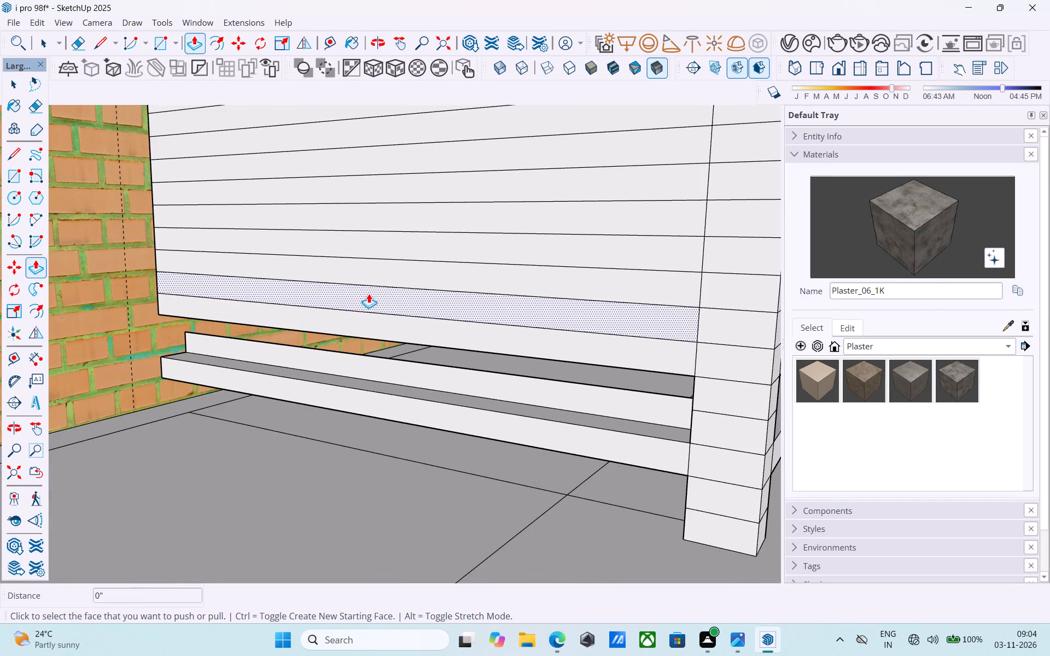
click(369, 294)
click(459, 298)
double_click(454, 277)
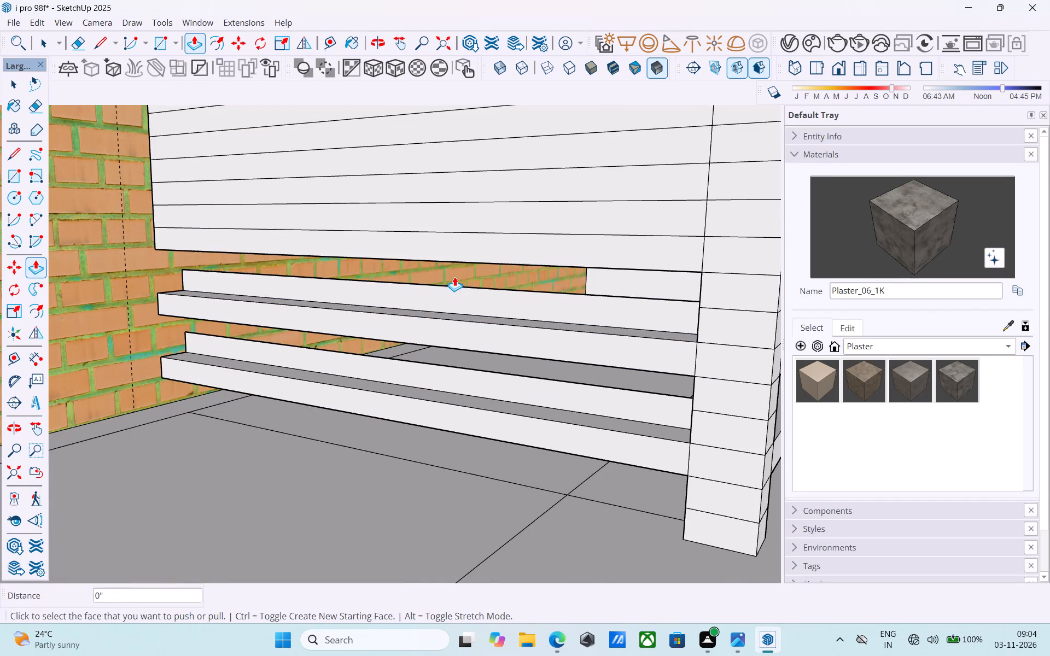
Push the upper pairs of strips on the return wall inward, leaving every third strip and the top one as slats.
middle_drag(454, 277, 434, 327)
double_click(410, 349)
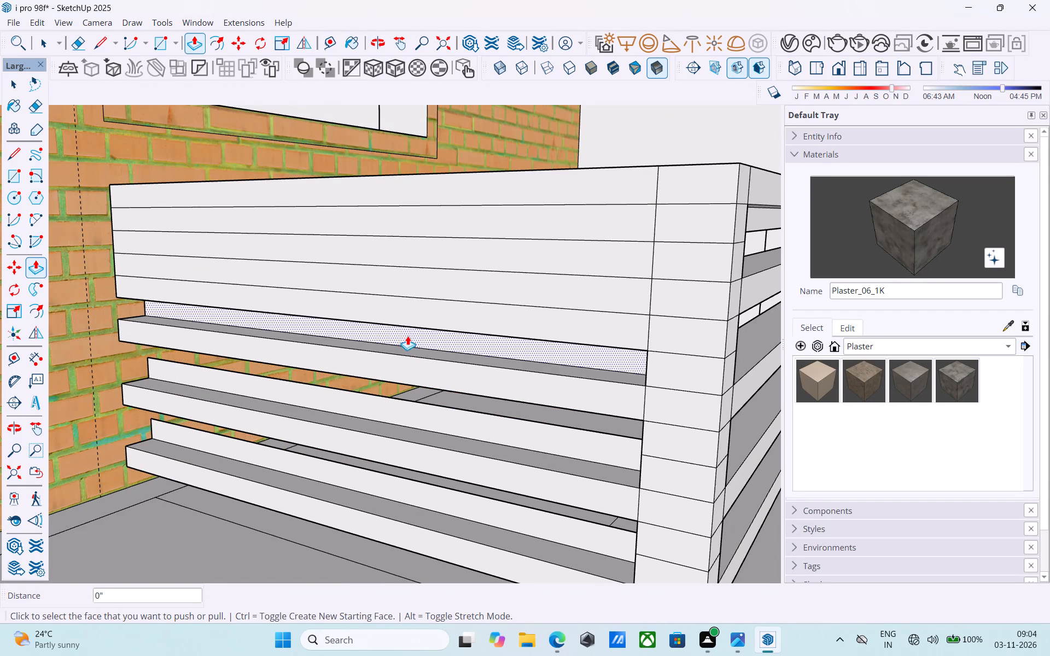
double_click(399, 317)
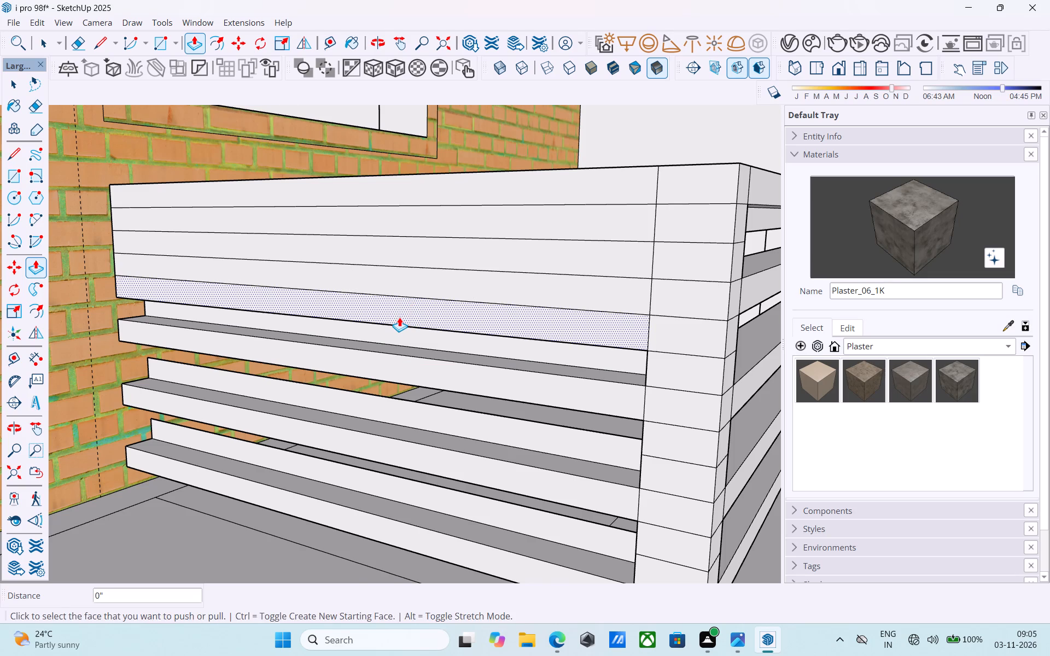
middle_drag(399, 317, 399, 363)
double_click(389, 327)
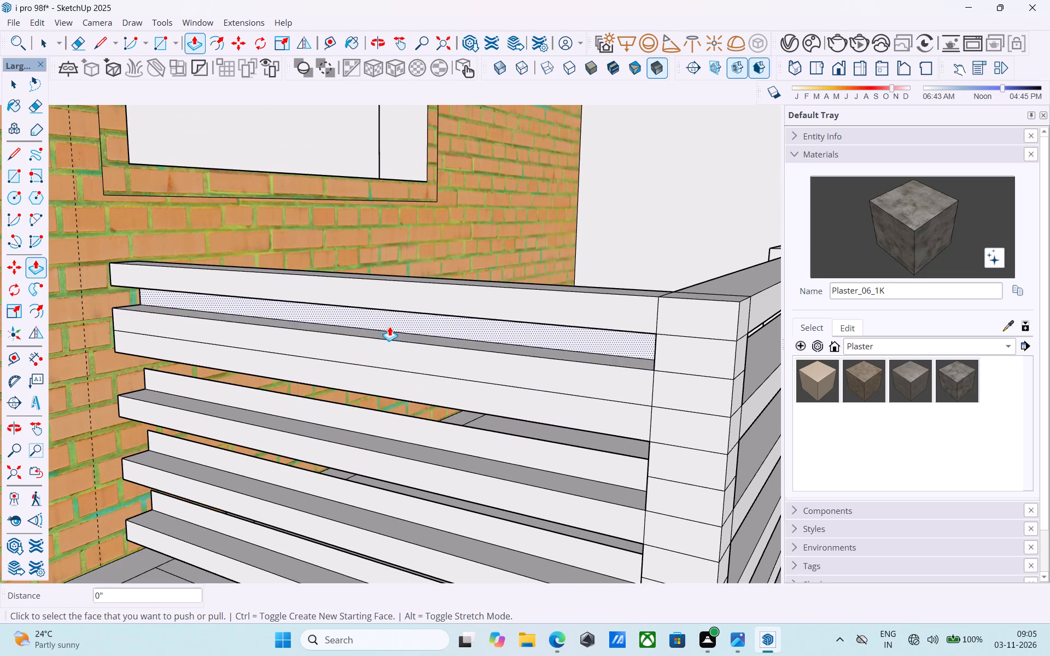
double_click(395, 349)
Erase the leftover thin faces closing the four gaps between the return wall's slats.
shift+middle_drag(395, 350, 433, 345)
key(e)
drag(593, 315, 598, 321)
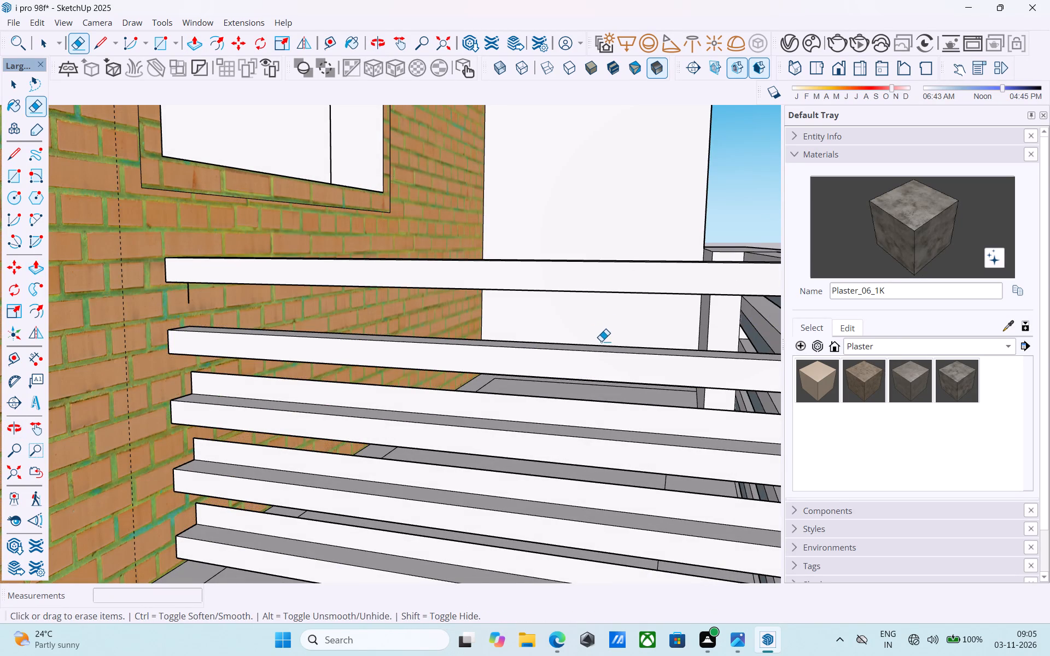
shift+middle_drag(601, 341, 590, 306)
drag(587, 299, 587, 288)
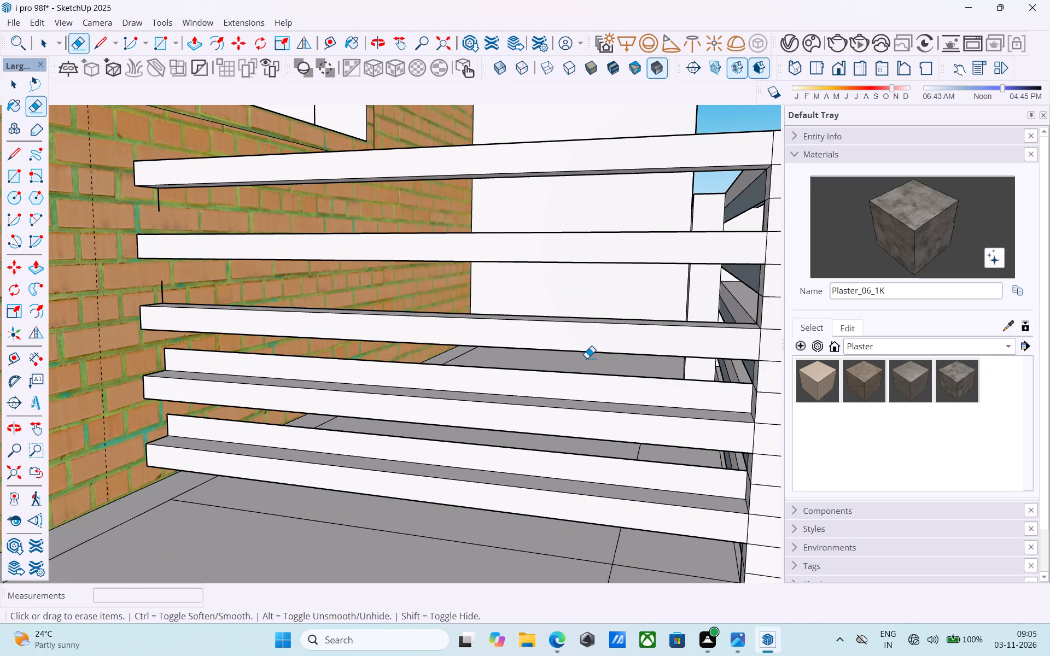
middle_drag(587, 358, 579, 337)
drag(576, 318, 576, 313)
shift+middle_drag(575, 347, 569, 330)
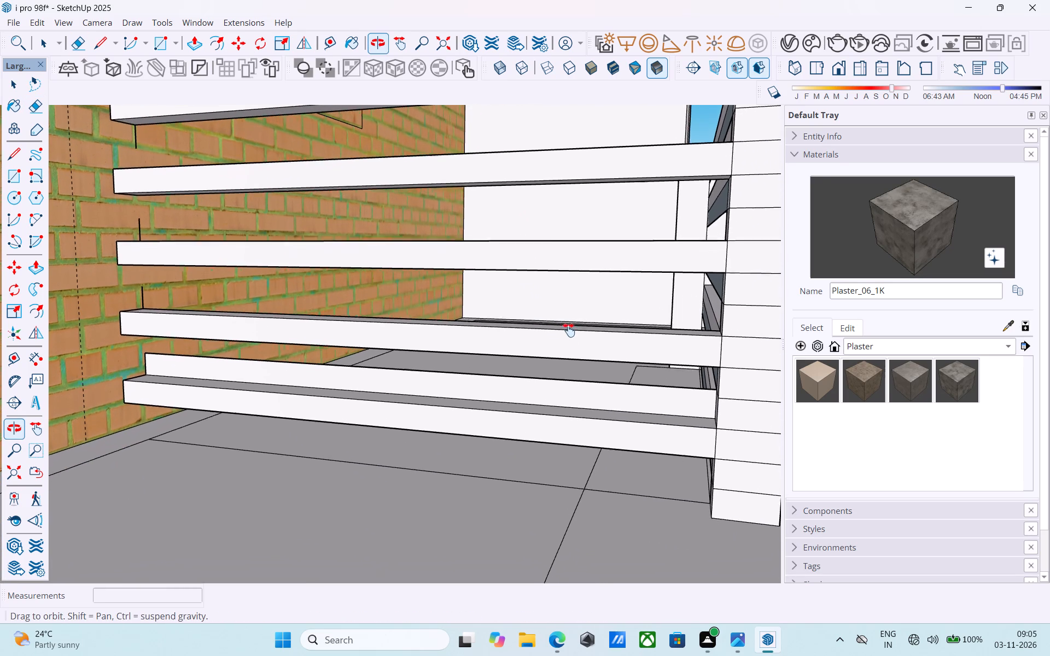
shift+middle_drag(569, 330, 570, 318)
click(538, 366)
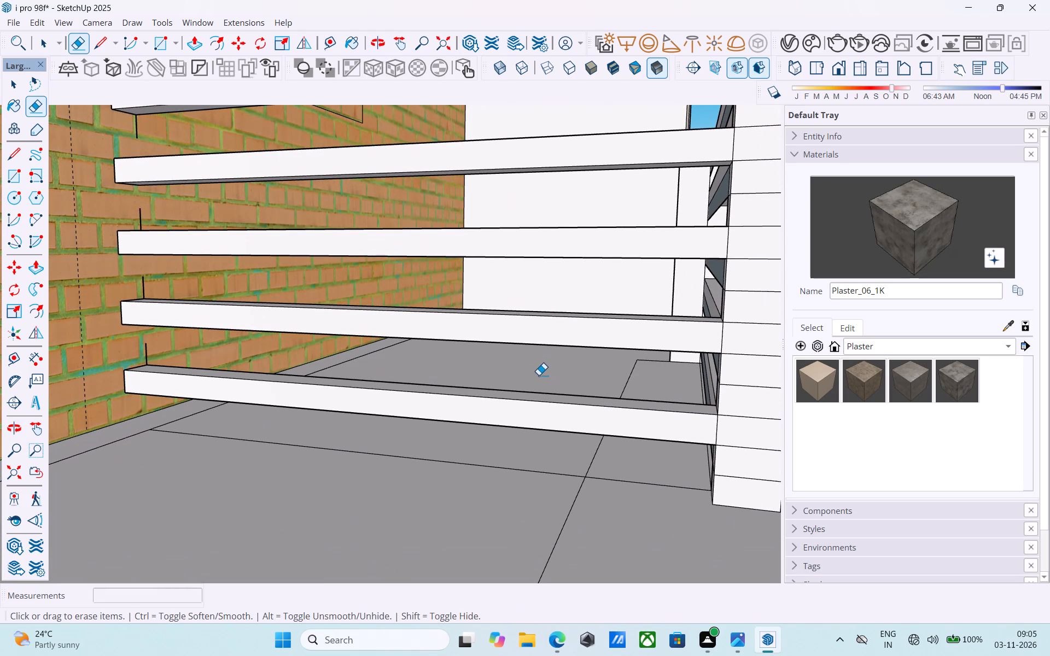
Erase the stray short vertical edges left between the return slats at their brick-wall end.
click(149, 351)
middle_drag(144, 350, 208, 374)
drag(211, 317, 214, 312)
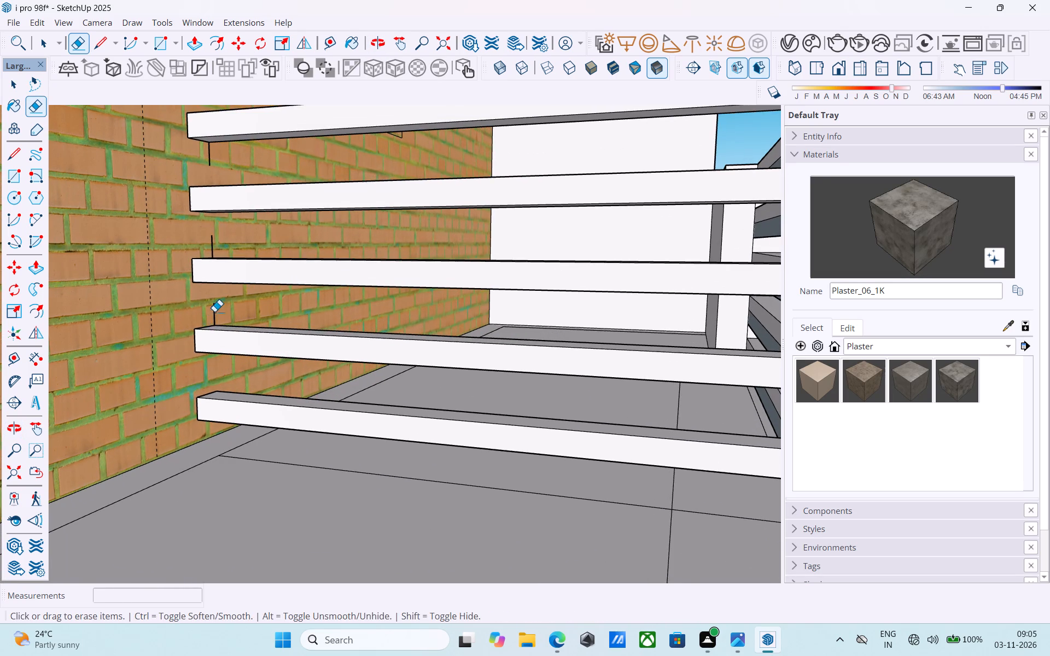
drag(214, 312, 215, 312)
middle_drag(224, 313, 331, 304)
scroll(296, 328, up, 3)
middle_drag(296, 328, 296, 372)
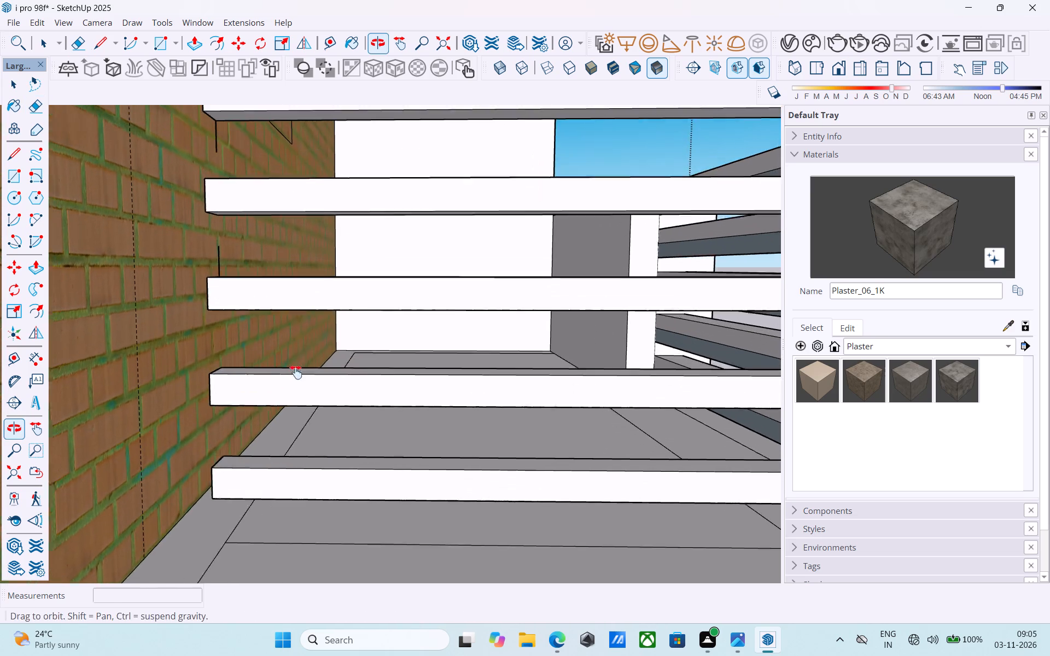
middle_drag(296, 372, 299, 376)
drag(231, 271, 249, 265)
middle_drag(244, 268, 249, 335)
drag(238, 250, 230, 247)
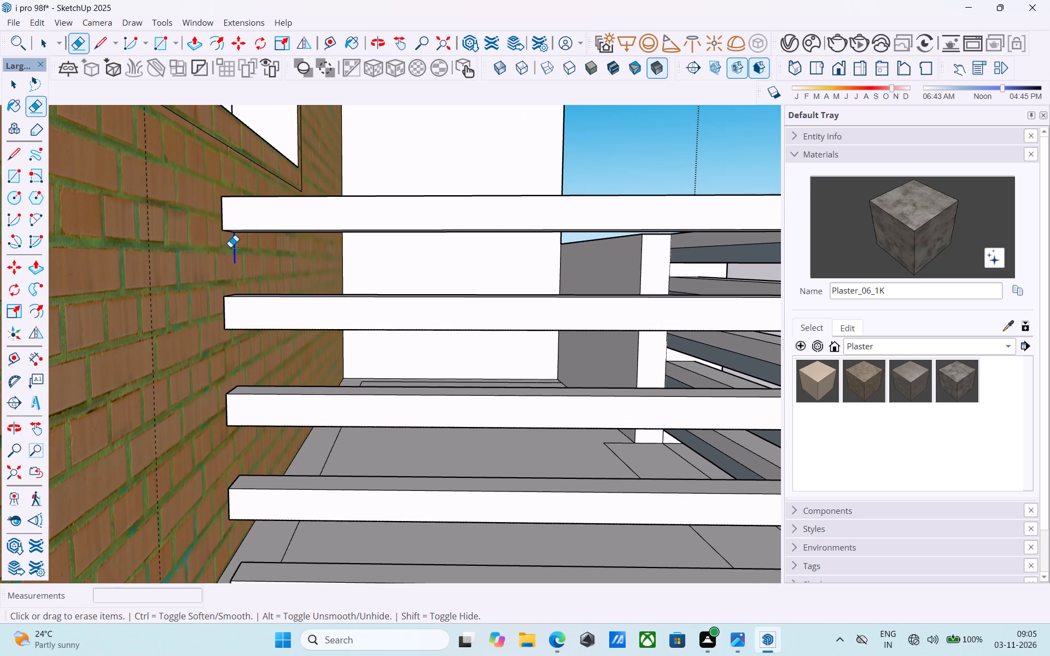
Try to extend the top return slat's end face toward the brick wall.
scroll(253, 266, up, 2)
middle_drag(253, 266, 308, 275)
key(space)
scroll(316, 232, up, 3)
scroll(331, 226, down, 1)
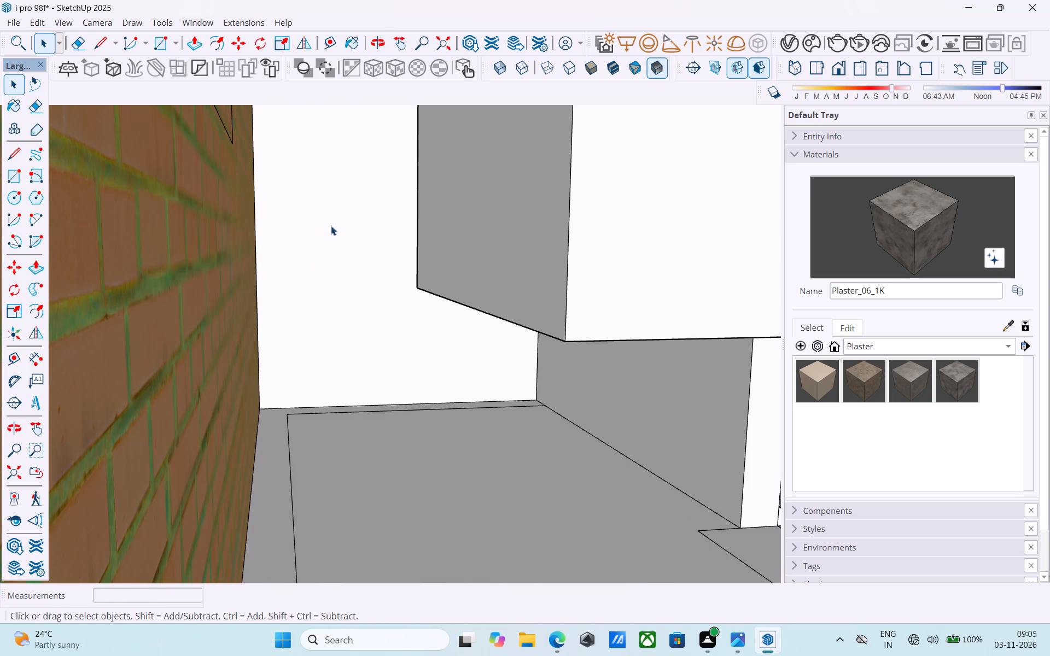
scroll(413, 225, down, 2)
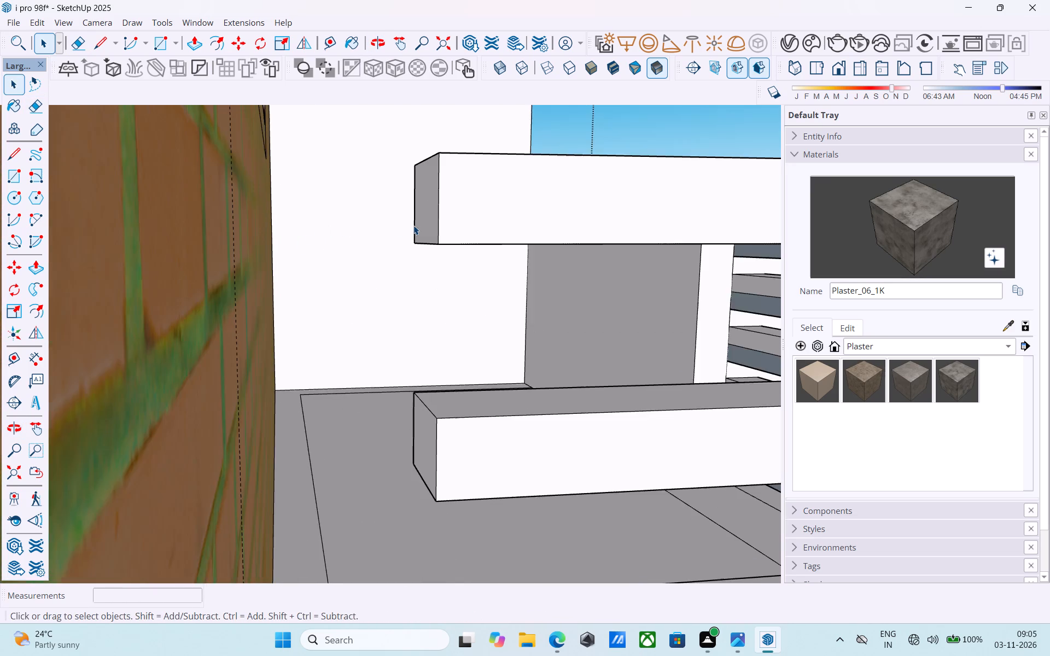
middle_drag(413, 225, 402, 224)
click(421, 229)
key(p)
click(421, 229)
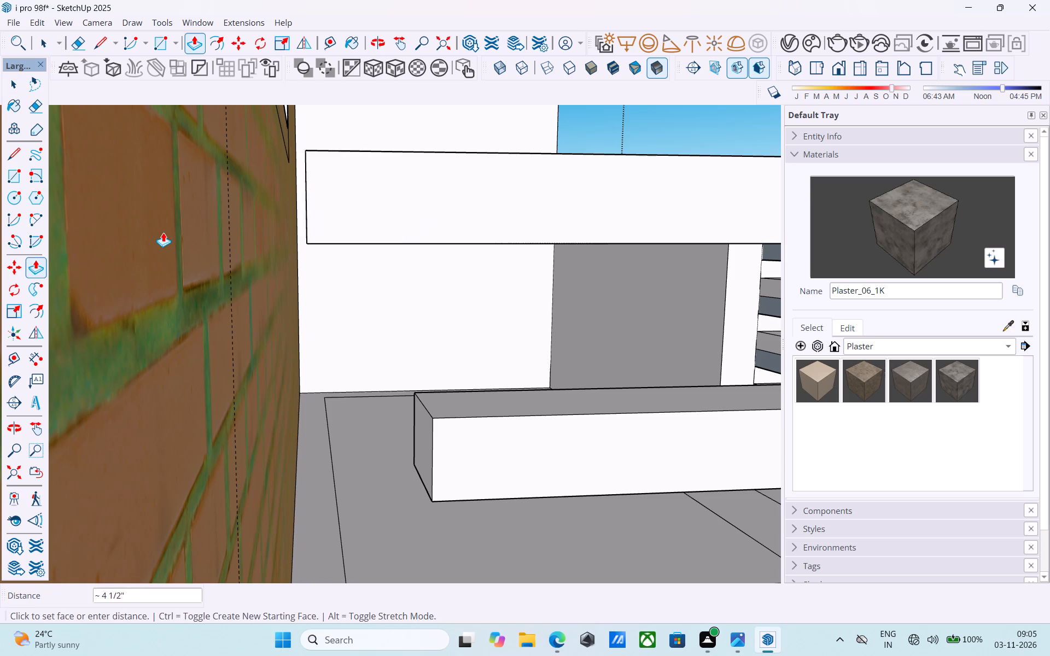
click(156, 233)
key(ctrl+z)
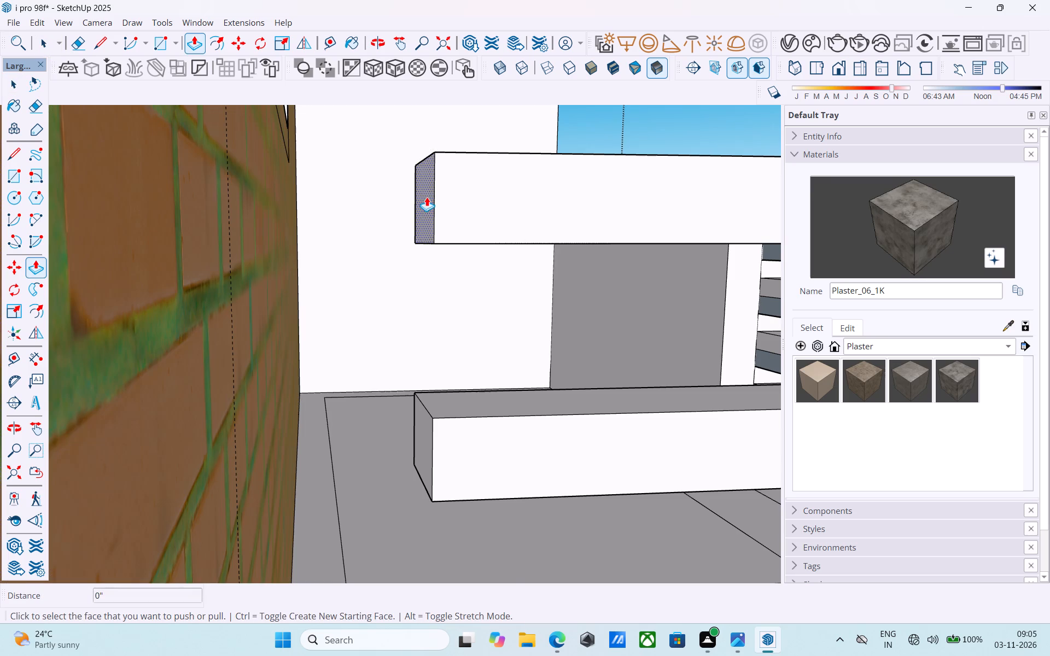
Extend the end faces of all five return slats about 4 1/2" to meet the brick wall.
click(429, 199)
click(206, 277)
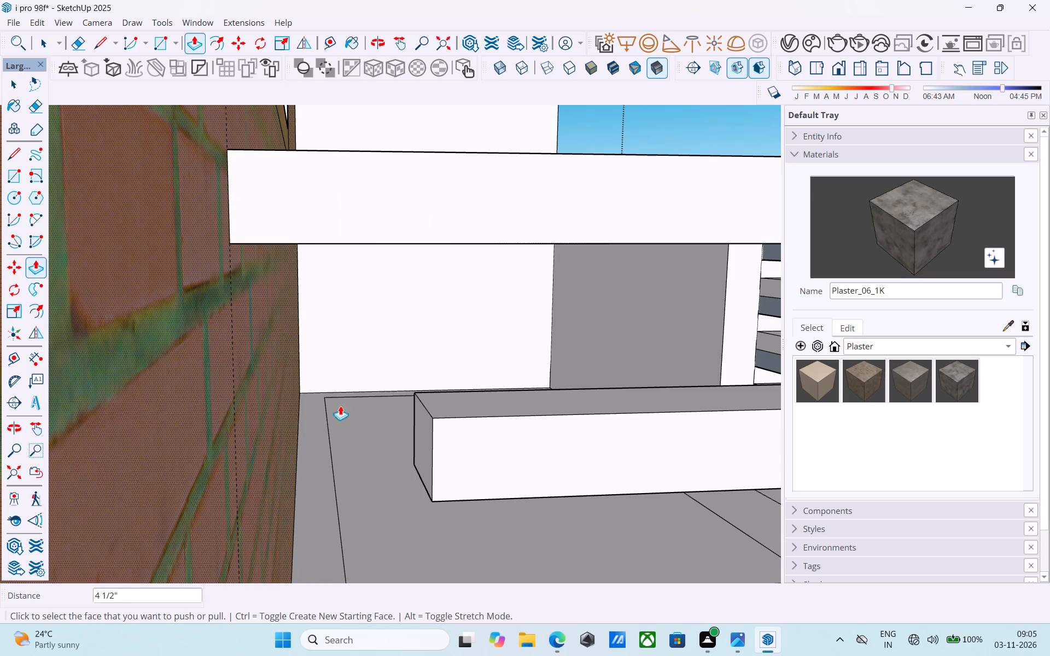
double_click(420, 453)
click(423, 455)
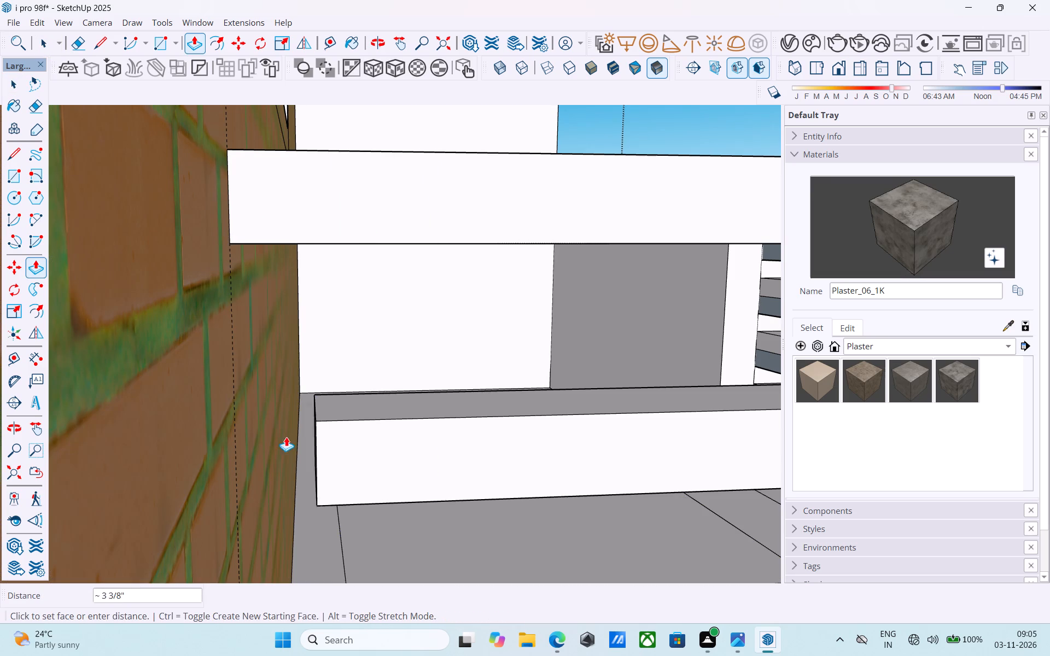
click(227, 360)
shift+middle_drag(315, 462, 256, 137)
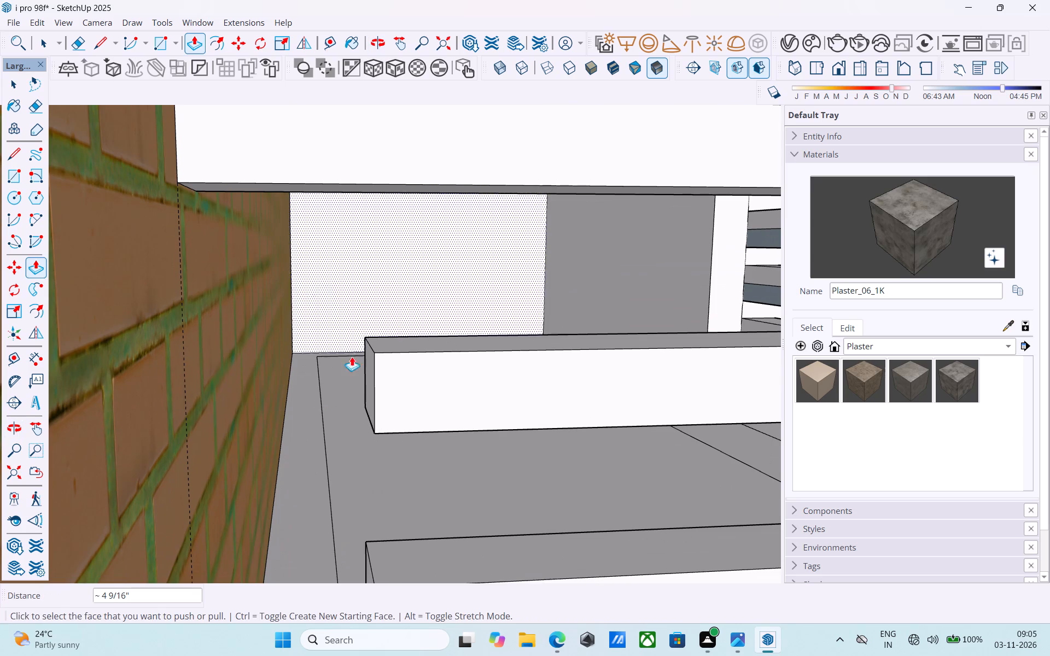
double_click(373, 380)
shift+middle_drag(371, 385, 349, 130)
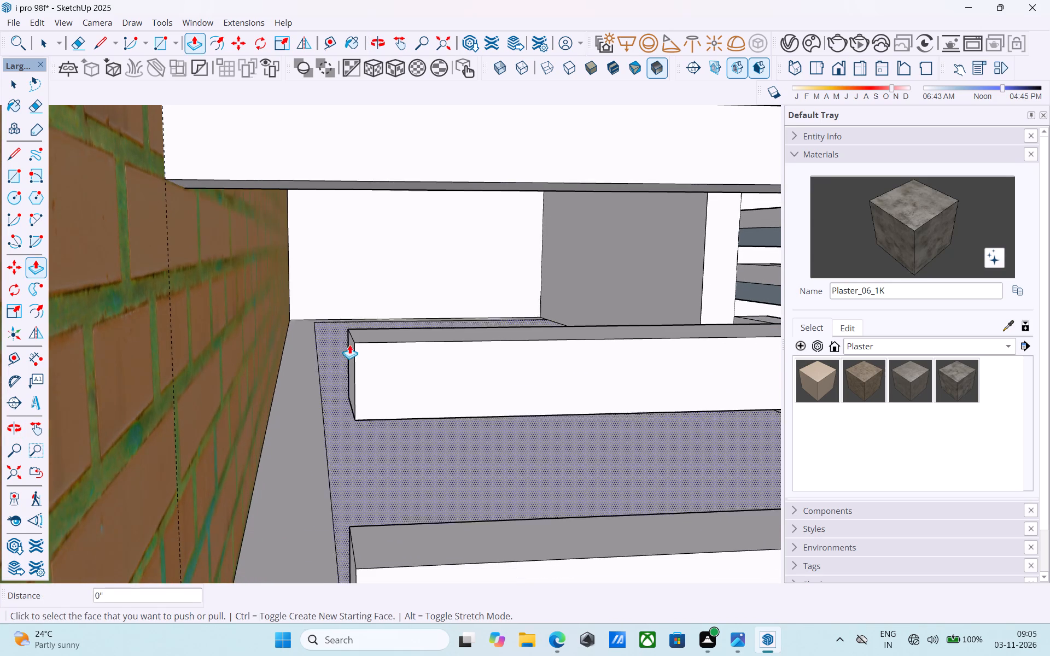
scroll(349, 344, up, 3)
double_click(352, 354)
shift+middle_drag(370, 389, 377, 114)
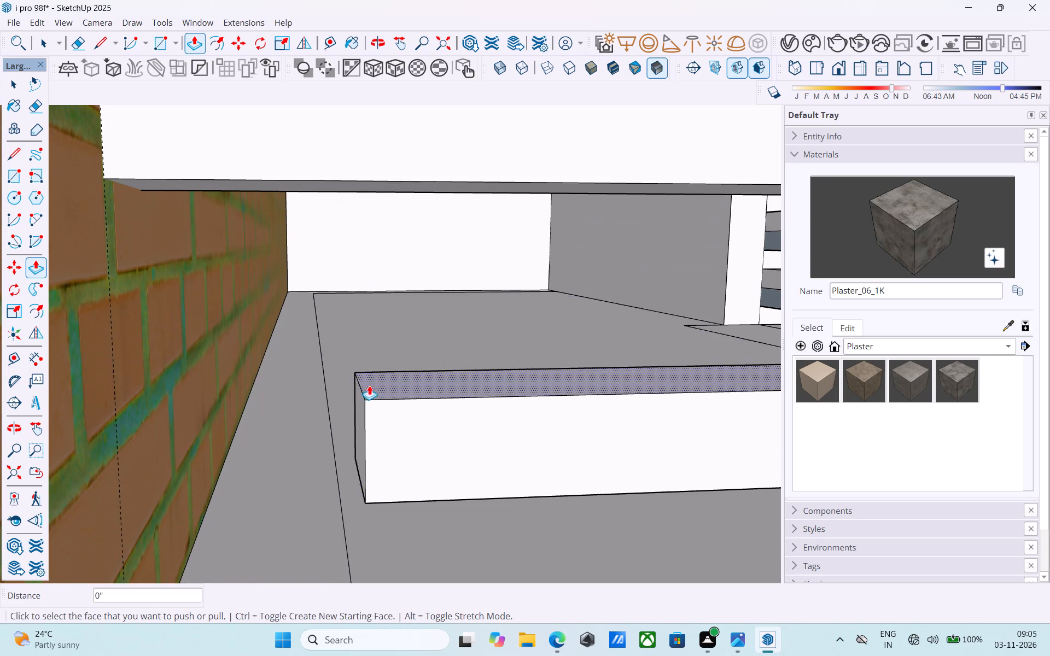
double_click(358, 400)
Erase the horizontal dividing lines on the upper part of both outer faces of the slatted railing's corner post.
middle_drag(345, 394, 113, 390)
scroll(83, 395, down, 3)
scroll(86, 402, up, 1)
scroll(86, 402, down, 6)
middle_drag(270, 359, 144, 393)
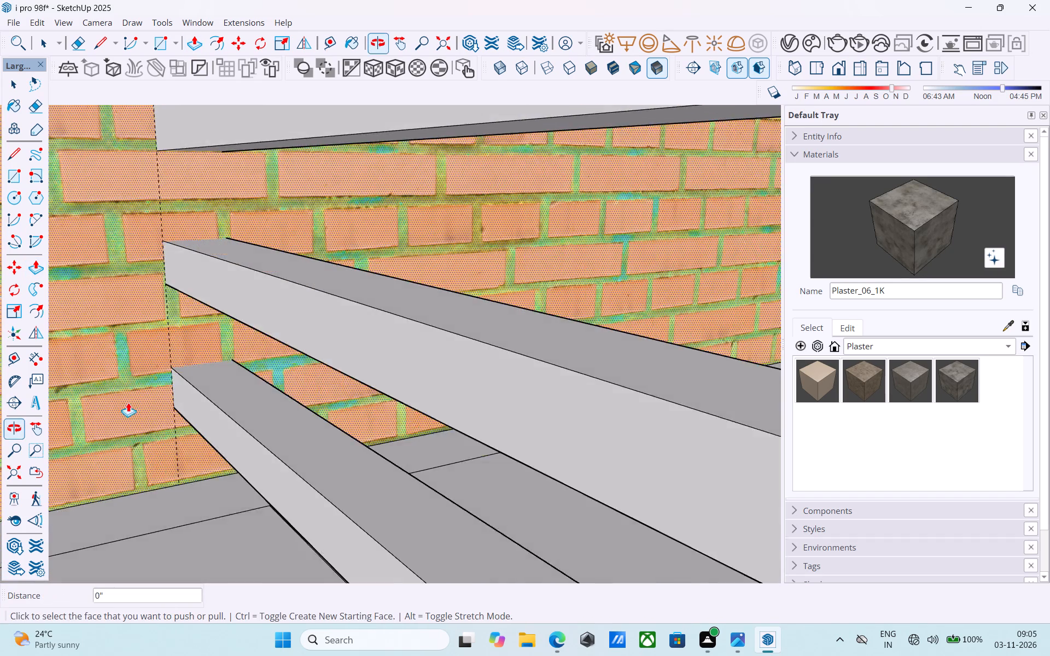
scroll(137, 403, up, 1)
scroll(142, 408, down, 20)
shift+middle_drag(248, 373, 302, 332)
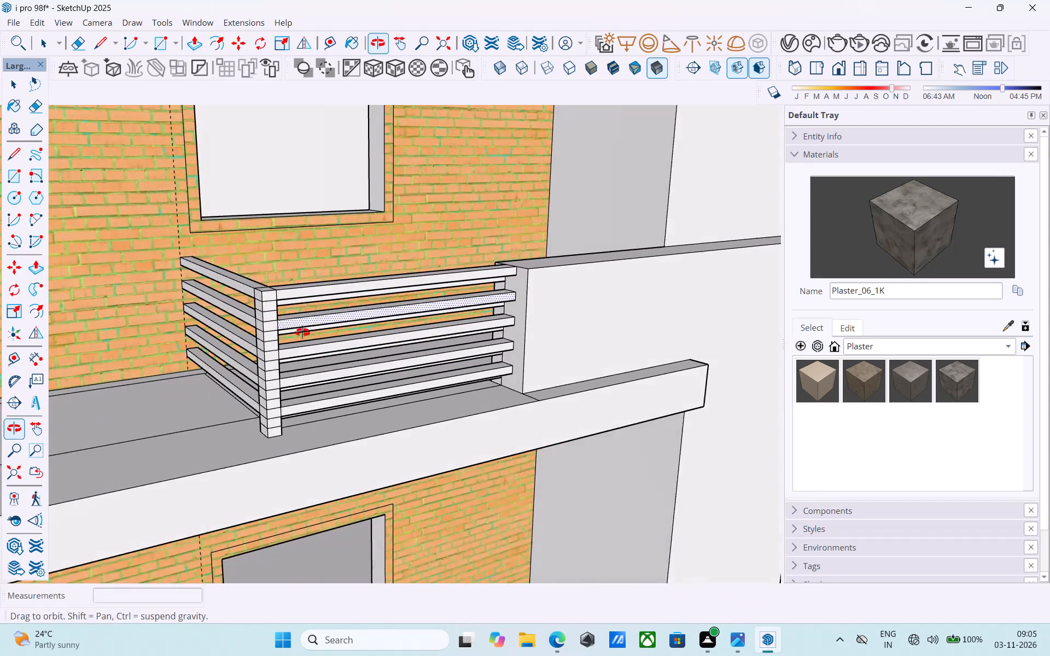
shift+middle_drag(302, 332, 306, 332)
middle_drag(316, 348, 394, 412)
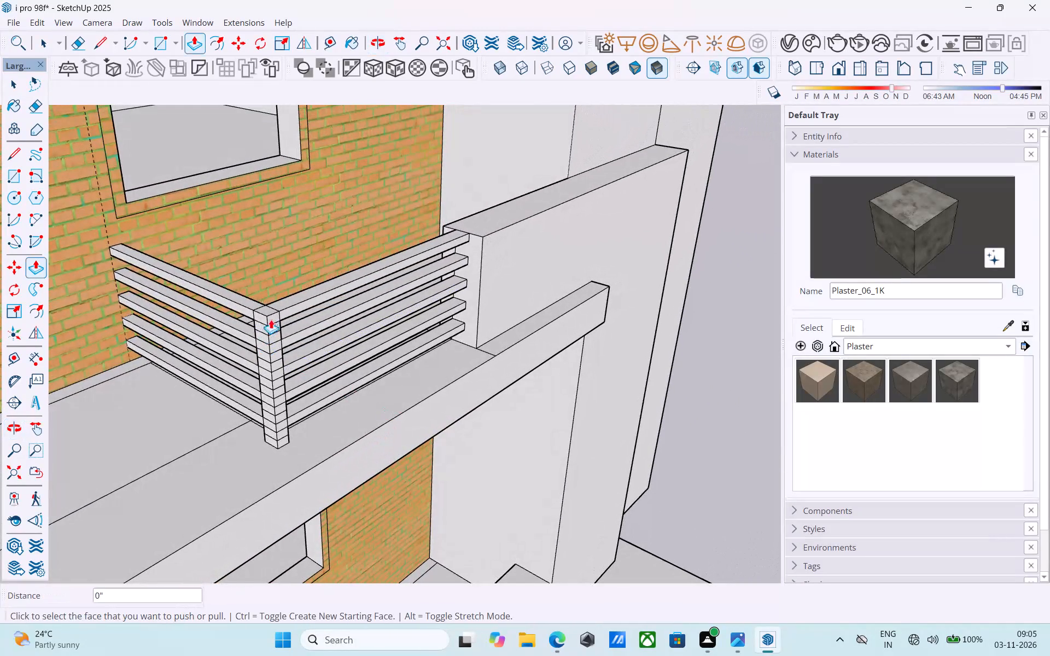
key(e)
scroll(263, 320, up, 7)
drag(262, 320, 260, 337)
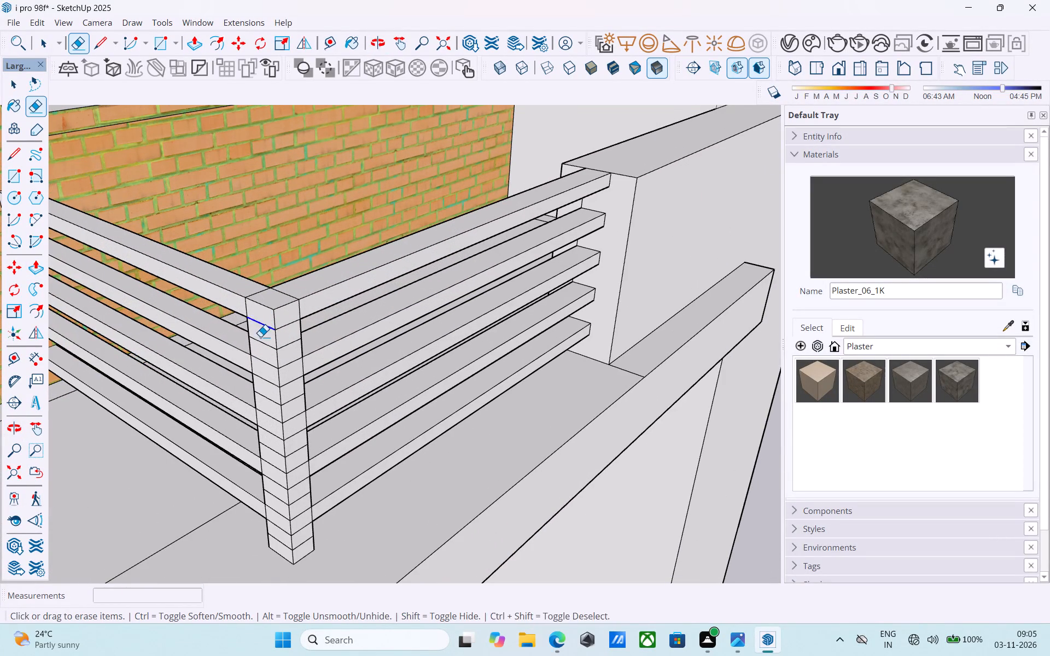
drag(260, 337, 260, 338)
drag(259, 346, 266, 376)
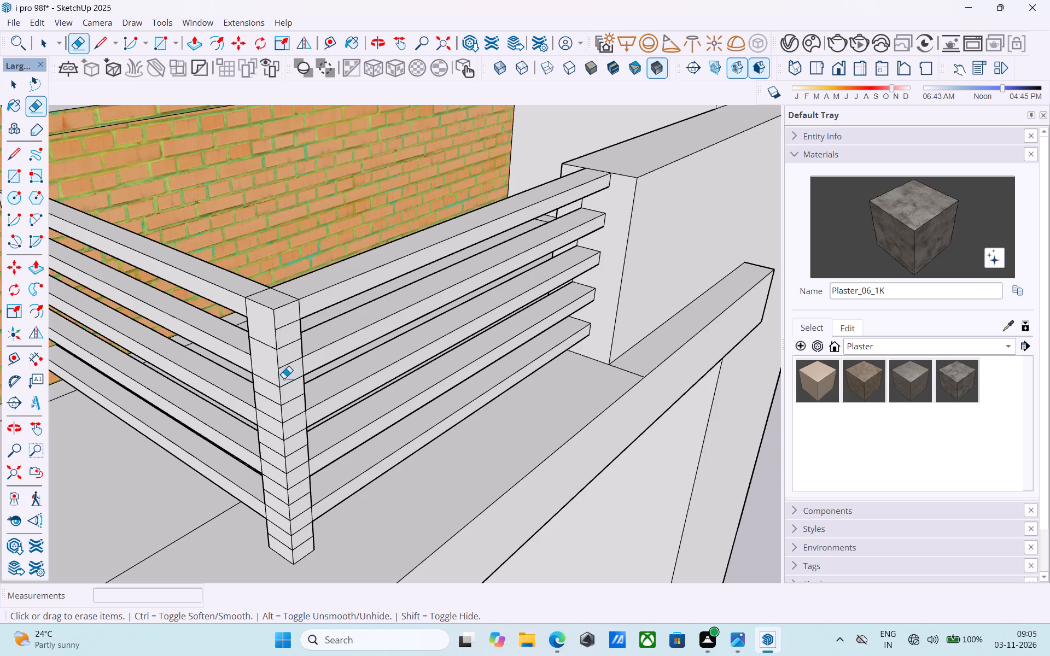
click(269, 342)
drag(286, 316, 288, 333)
drag(288, 333, 288, 351)
drag(288, 362, 288, 372)
drag(288, 385, 293, 399)
Erase the remaining horizontal dividing lines down to the base on the corner post's return-side face.
drag(271, 382, 269, 388)
drag(267, 395, 267, 409)
drag(268, 414, 268, 427)
drag(267, 431, 273, 456)
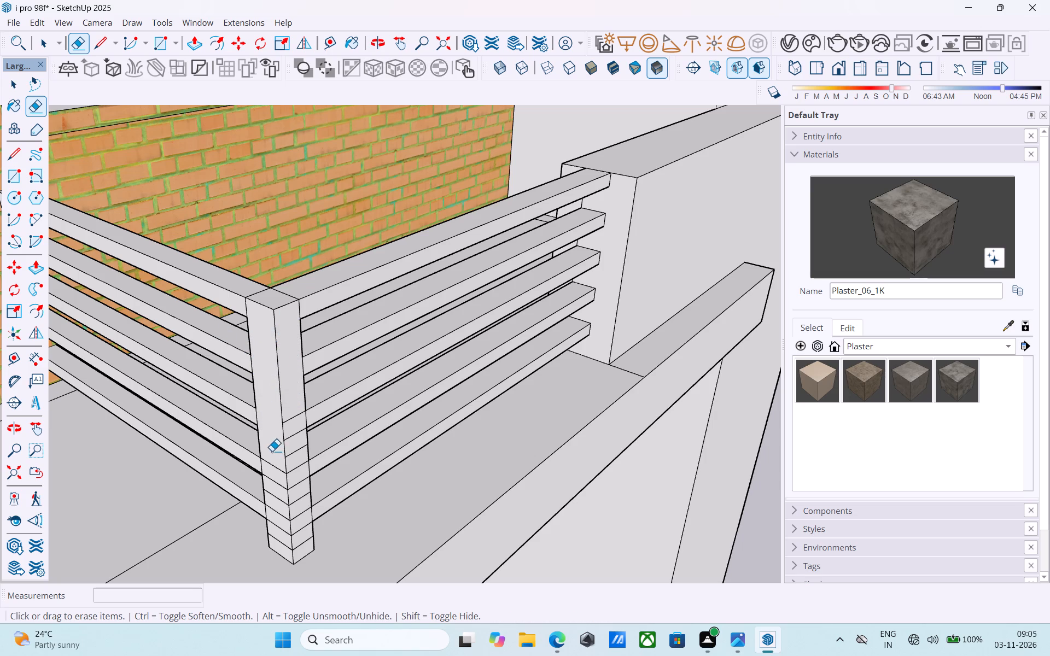
drag(272, 451, 278, 483)
drag(277, 482, 280, 506)
drag(278, 501, 283, 525)
drag(283, 524, 284, 542)
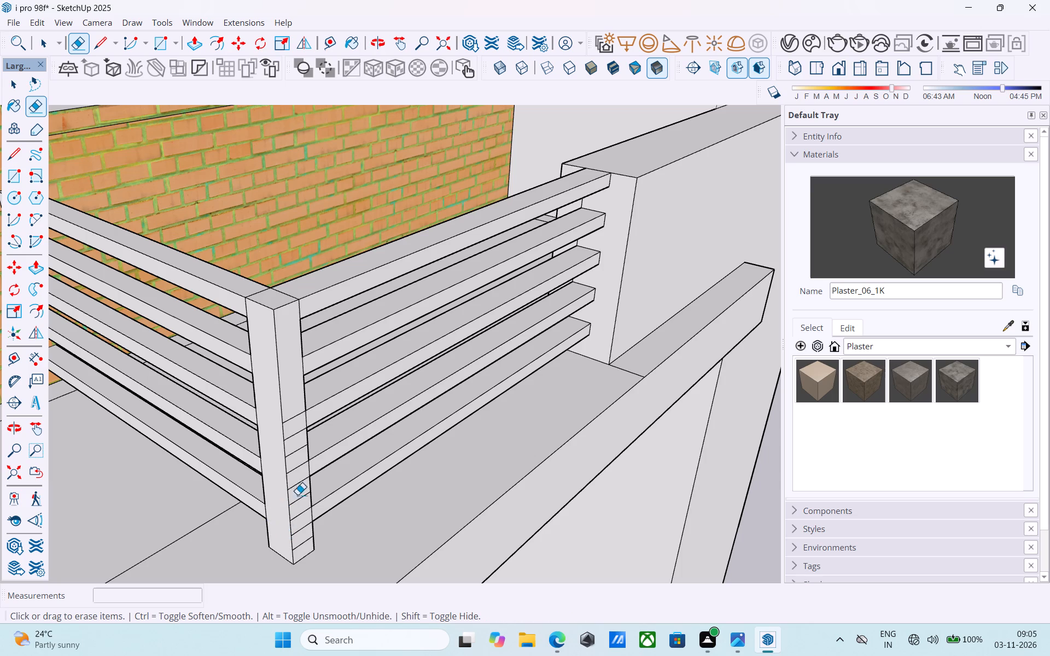
Erase the remaining horizontal dividing lines down to the base on the corner post's outer return-side face.
drag(295, 414, 295, 421)
drag(293, 426, 295, 456)
drag(294, 452, 302, 483)
drag(301, 473, 310, 503)
key(ctrl+z)
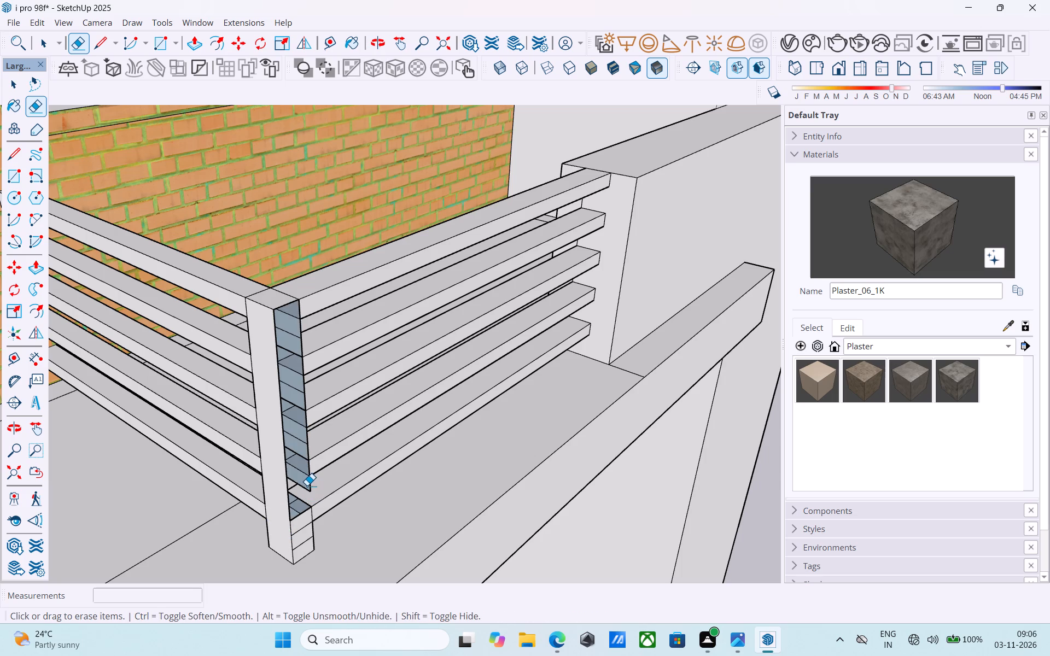
drag(301, 492, 302, 505)
drag(302, 506, 305, 525)
drag(305, 525, 307, 541)
scroll(305, 546, down, 3)
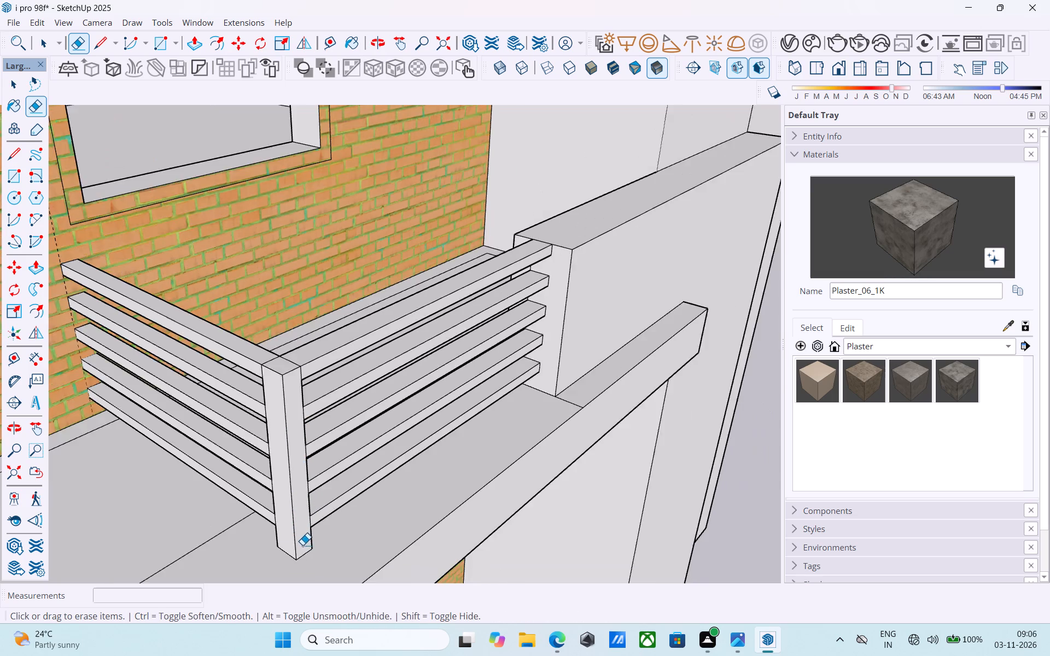
Erase the horizontal dividing lines in the upper slat gaps on the corner post's inner side face.
middle_drag(296, 540, 0, 424)
middle_drag(319, 430, 229, 411)
scroll(277, 367, up, 7)
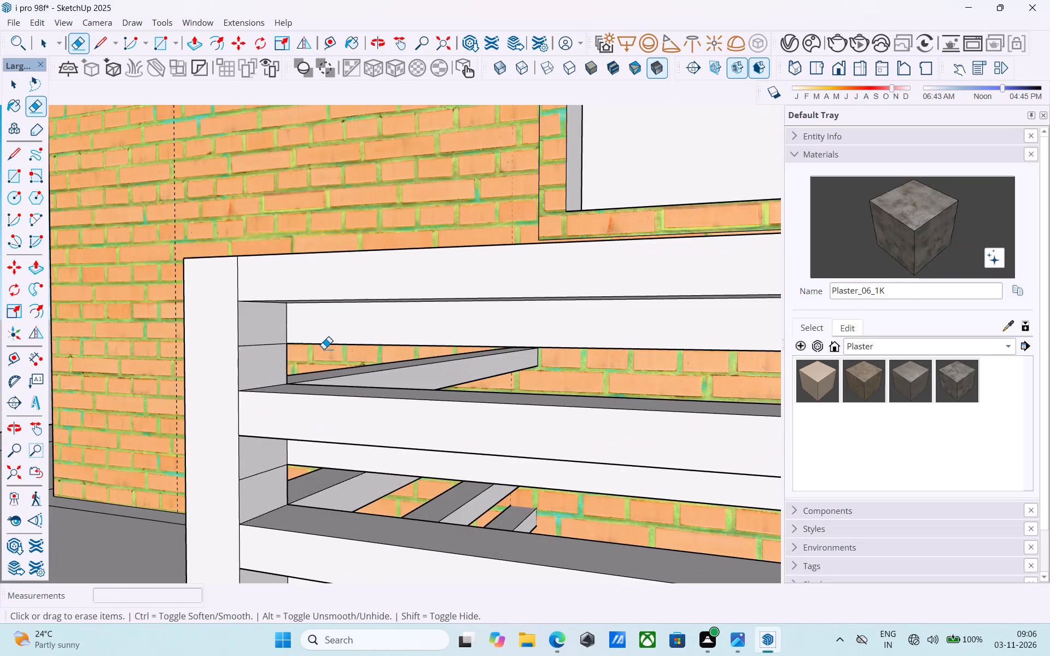
scroll(324, 349, up, 5)
scroll(255, 335, down, 4)
drag(156, 320, 155, 329)
scroll(214, 319, down, 6)
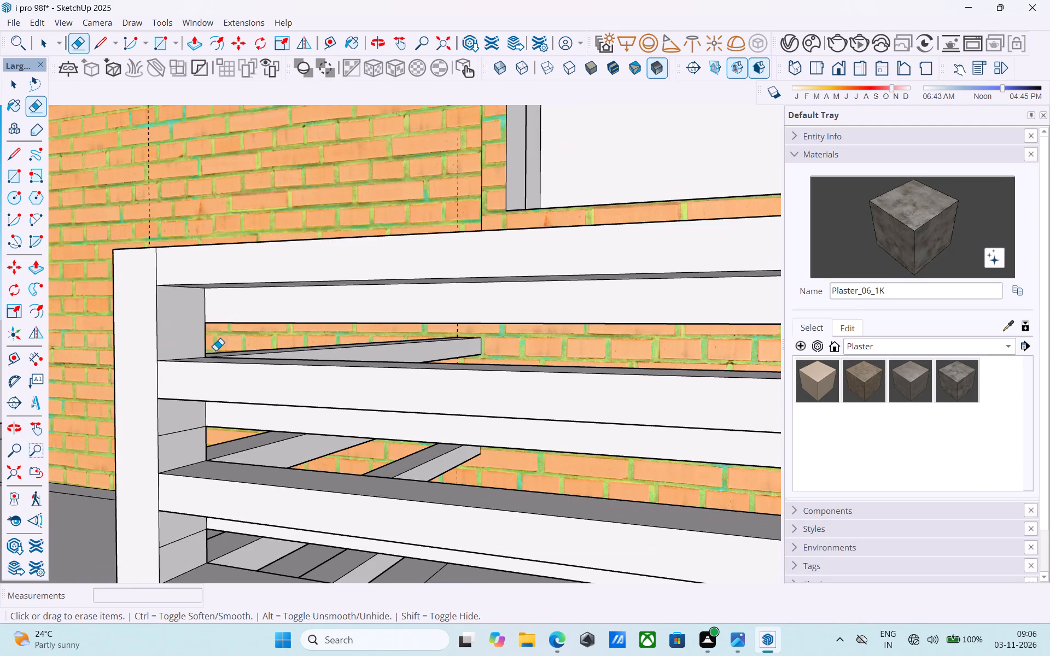
click(178, 431)
scroll(235, 380, down, 6)
scroll(203, 503, up, 6)
drag(194, 451, 195, 473)
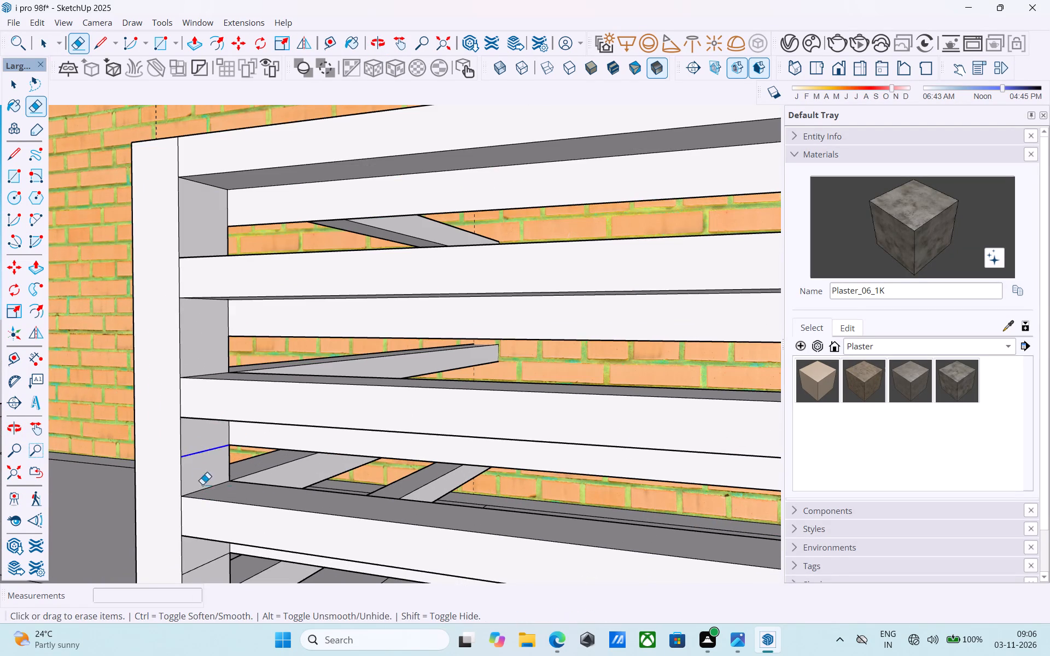
Erase the horizontal dividing lines in the lower slat gaps and near the base on the corner post's inner side face.
scroll(282, 466, down, 7)
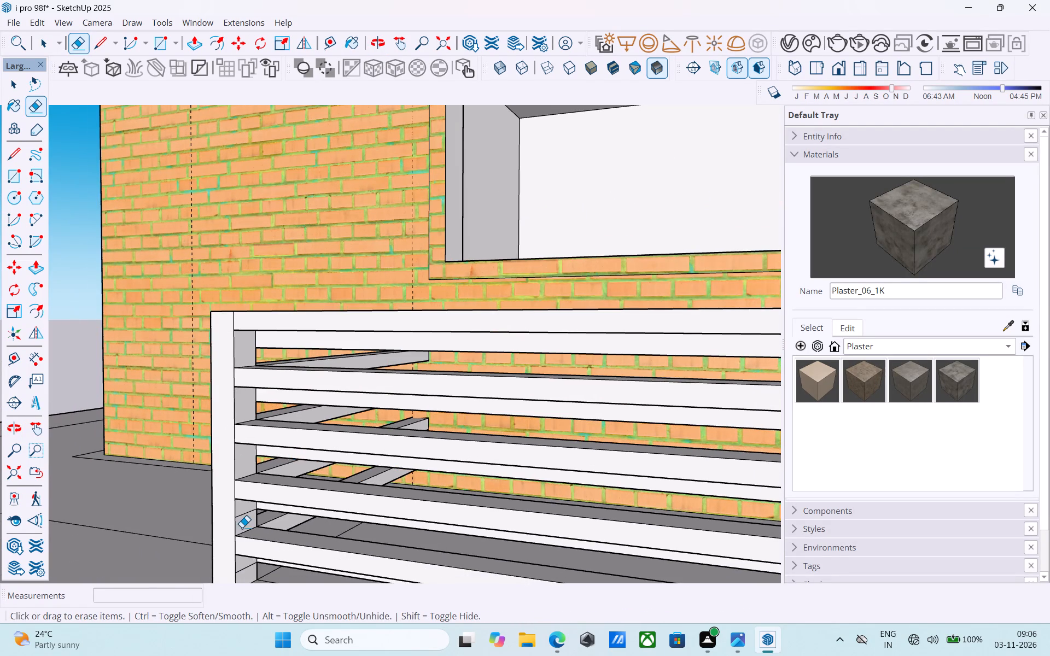
scroll(242, 528, up, 8)
click(242, 506)
scroll(344, 350, down, 10)
scroll(297, 447, up, 4)
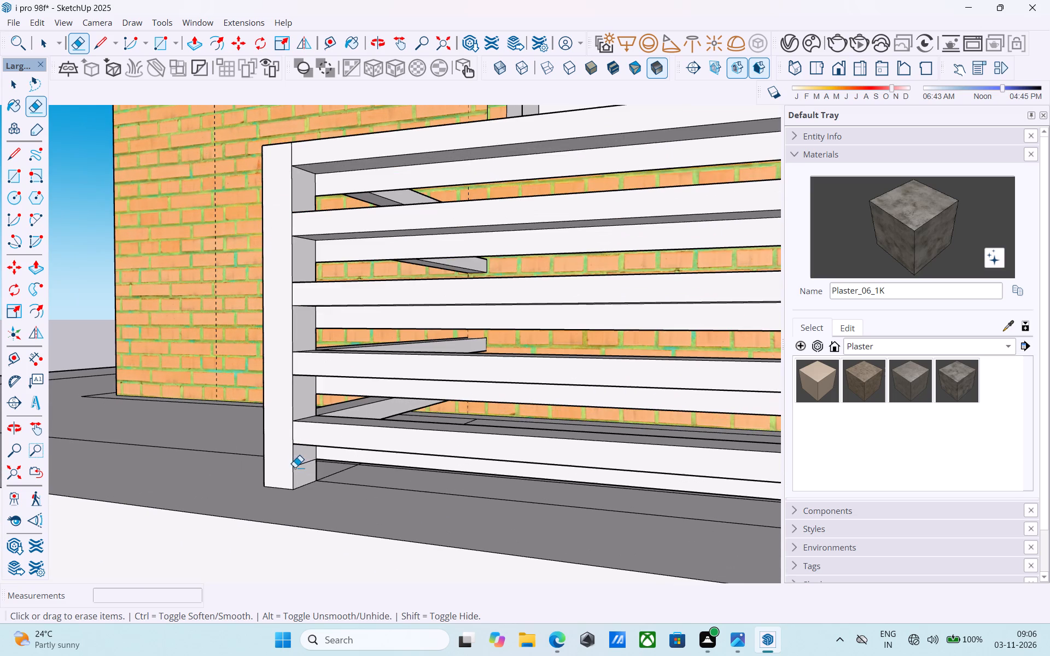
drag(300, 465, 303, 470)
scroll(303, 473, down, 6)
Erase the seam lines between the corner post and the top slats on the post's top and both outer faces.
middle_drag(309, 464, 317, 499)
scroll(301, 285, up, 5)
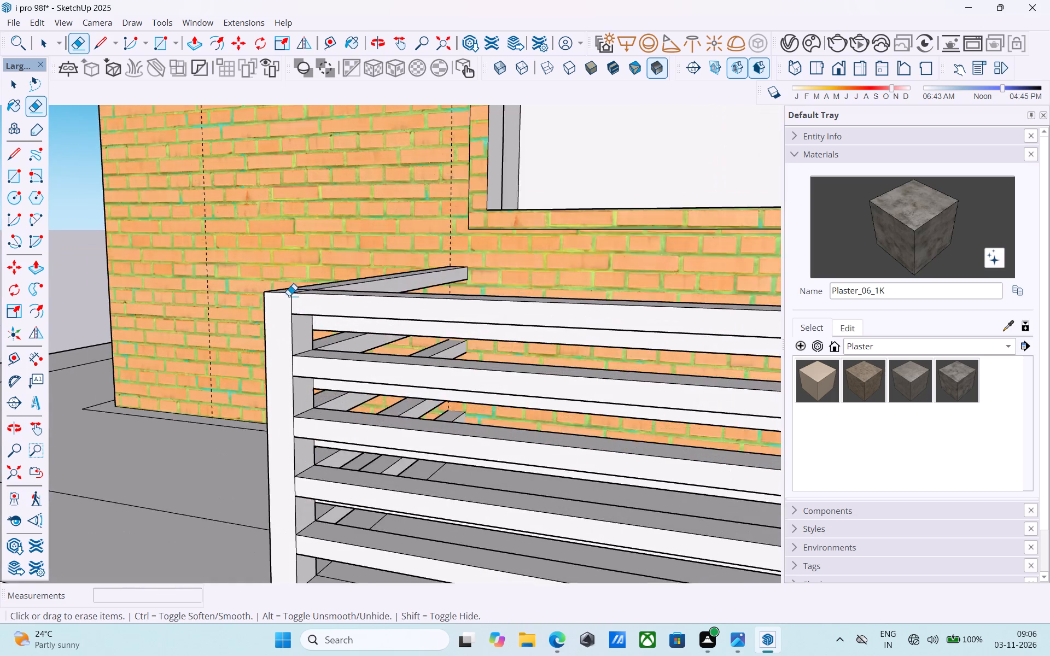
scroll(289, 296, up, 5)
click(294, 303)
middle_drag(294, 310, 340, 510)
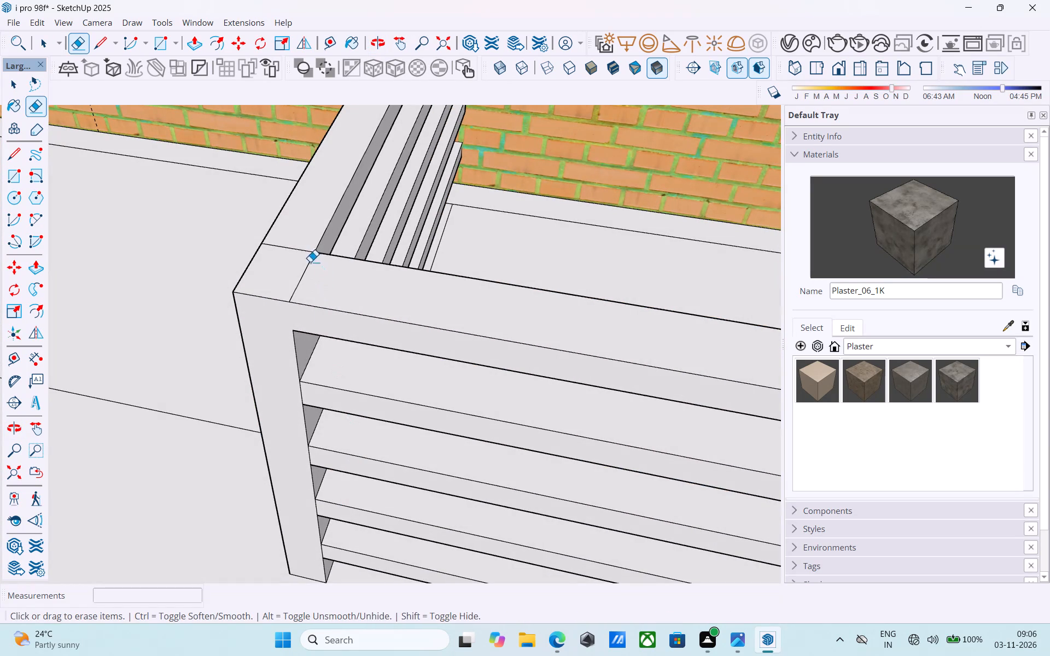
click(298, 252)
drag(307, 261, 315, 279)
scroll(323, 306, down, 1)
middle_drag(323, 306, 808, 252)
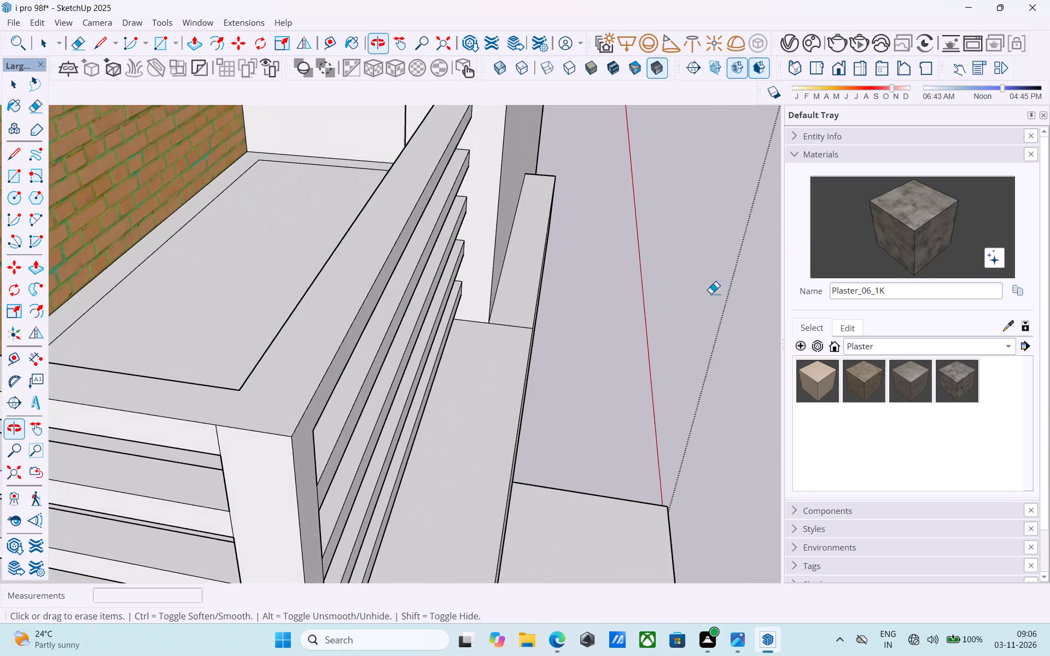
scroll(502, 326, down, 5)
scroll(408, 371, up, 7)
drag(387, 364, 374, 366)
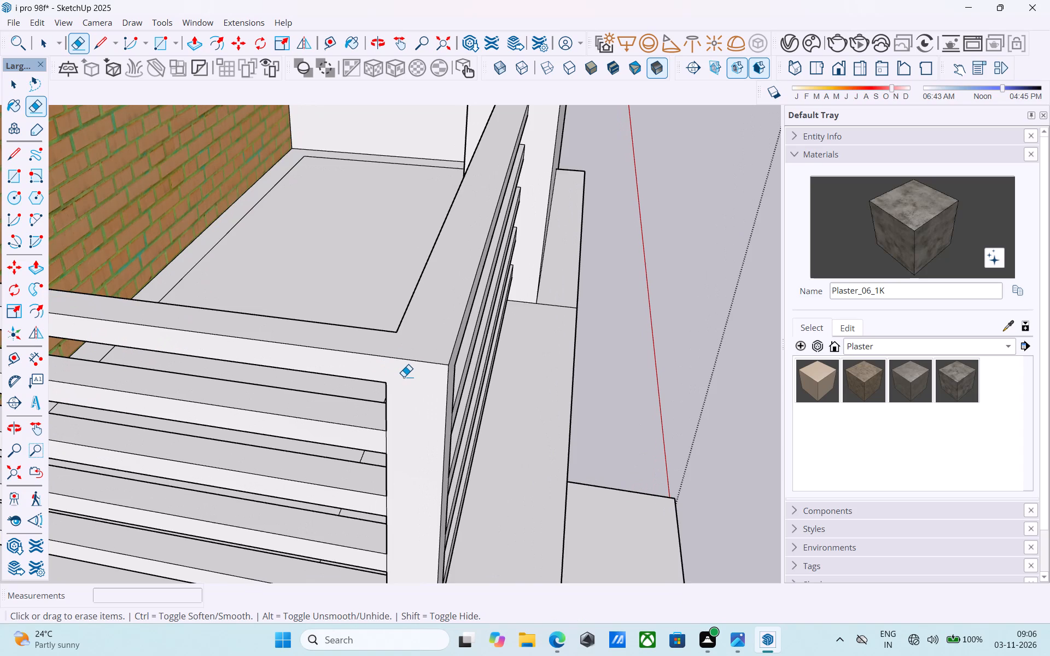
Save the model with the cleaned-up corner post railing.
scroll(404, 377, down, 11)
scroll(528, 267, down, 9)
middle_drag(481, 322, 472, 217)
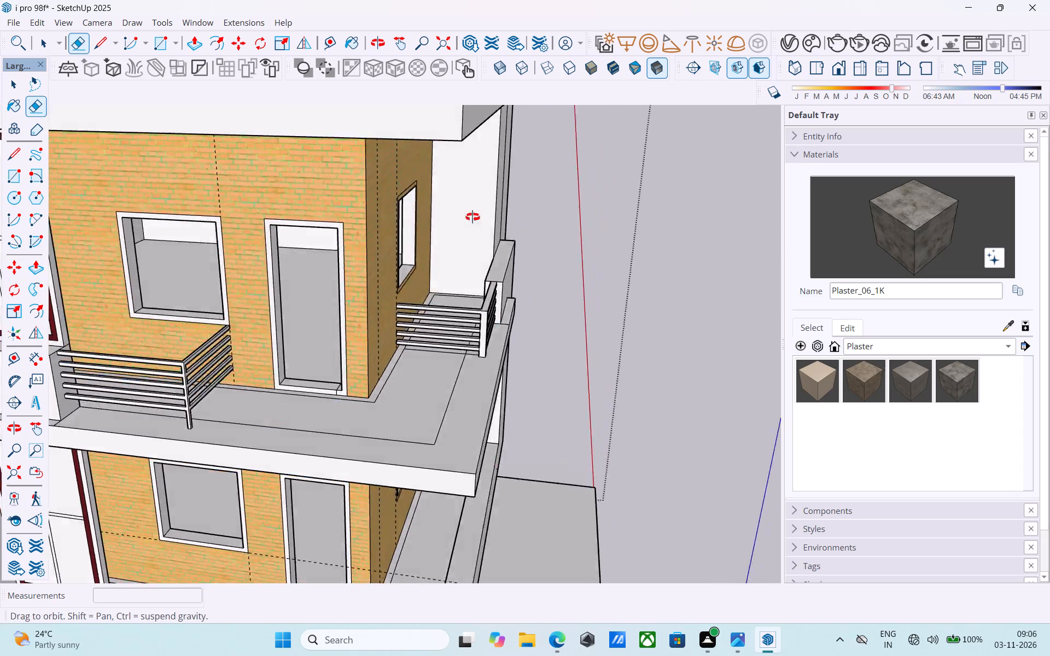
middle_drag(472, 217, 463, 186)
key(space)
key(ctrl+s)
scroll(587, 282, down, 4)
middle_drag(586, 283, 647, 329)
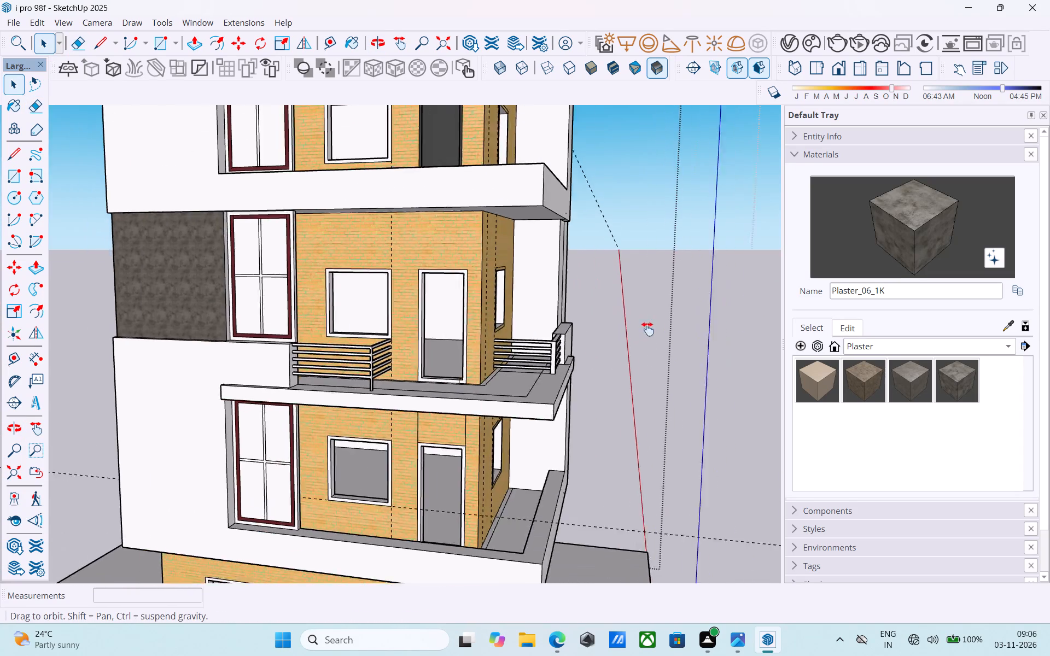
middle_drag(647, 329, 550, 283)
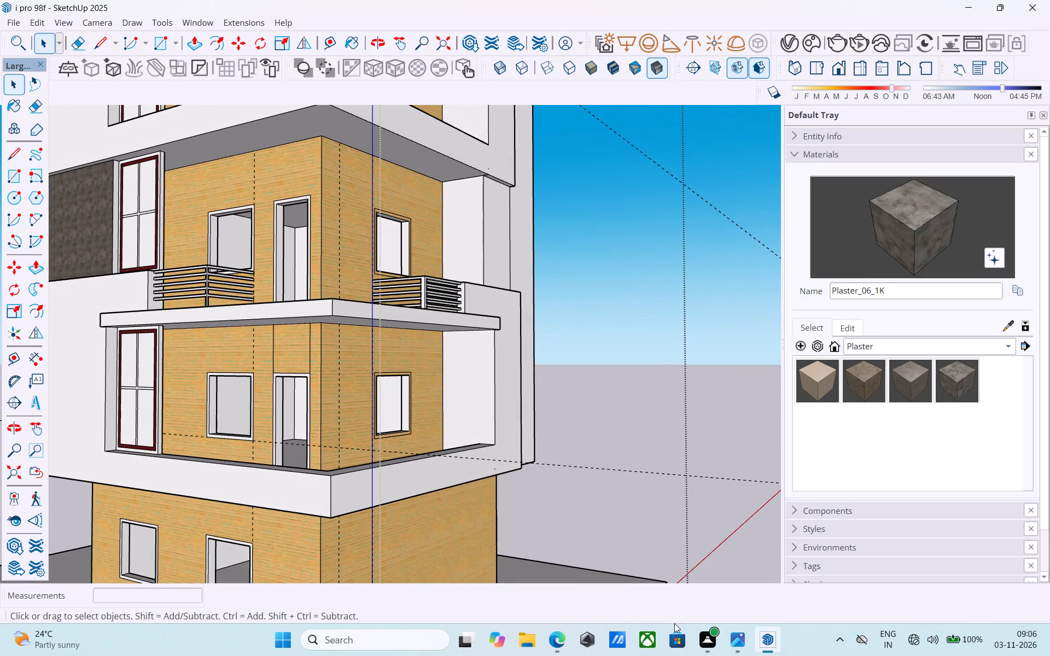